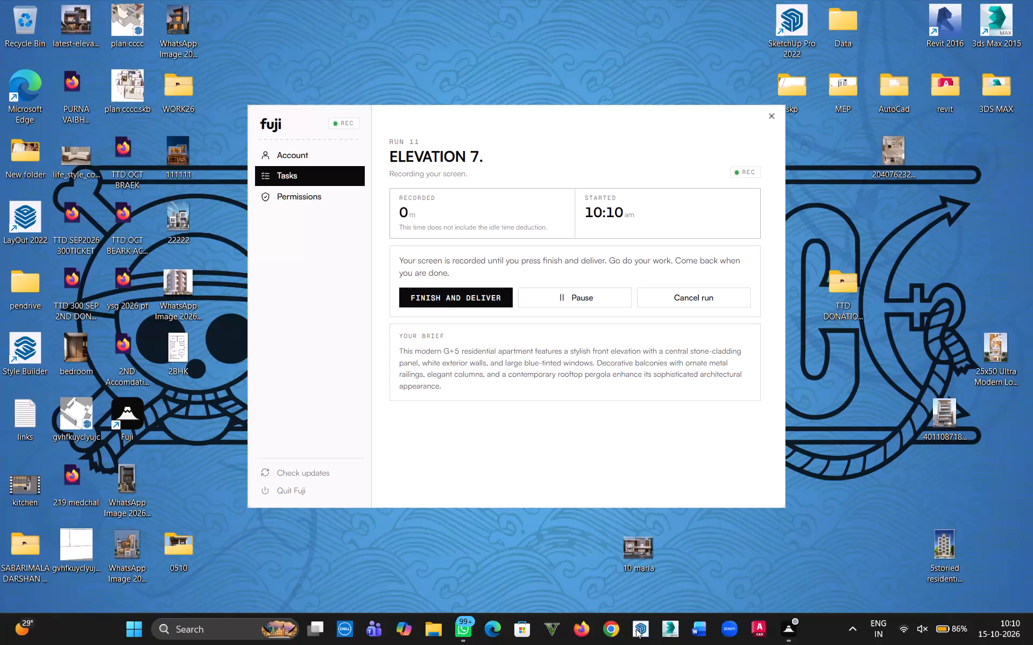
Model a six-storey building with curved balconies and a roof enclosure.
Launch SketchUp Pro 2022 from the desktop.
click(724, 51)
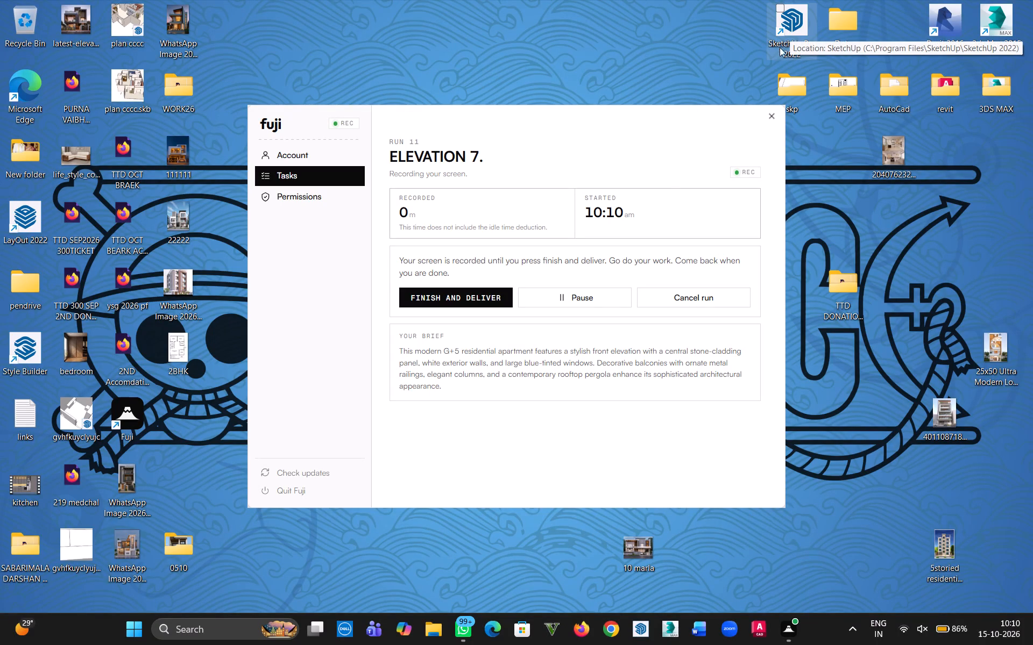
double_click(783, 29)
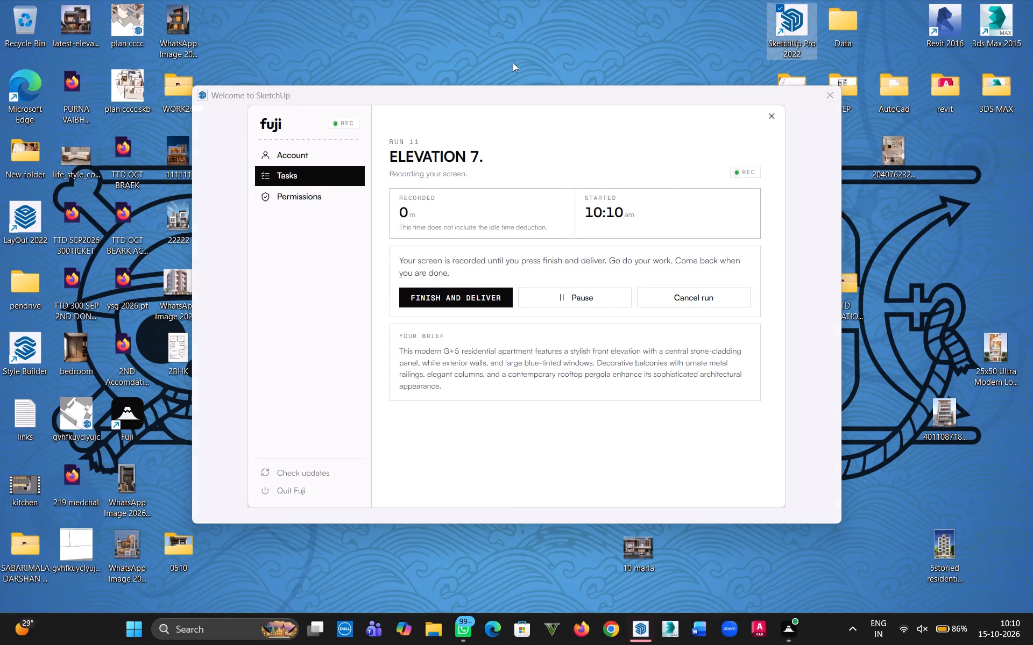
click(512, 49)
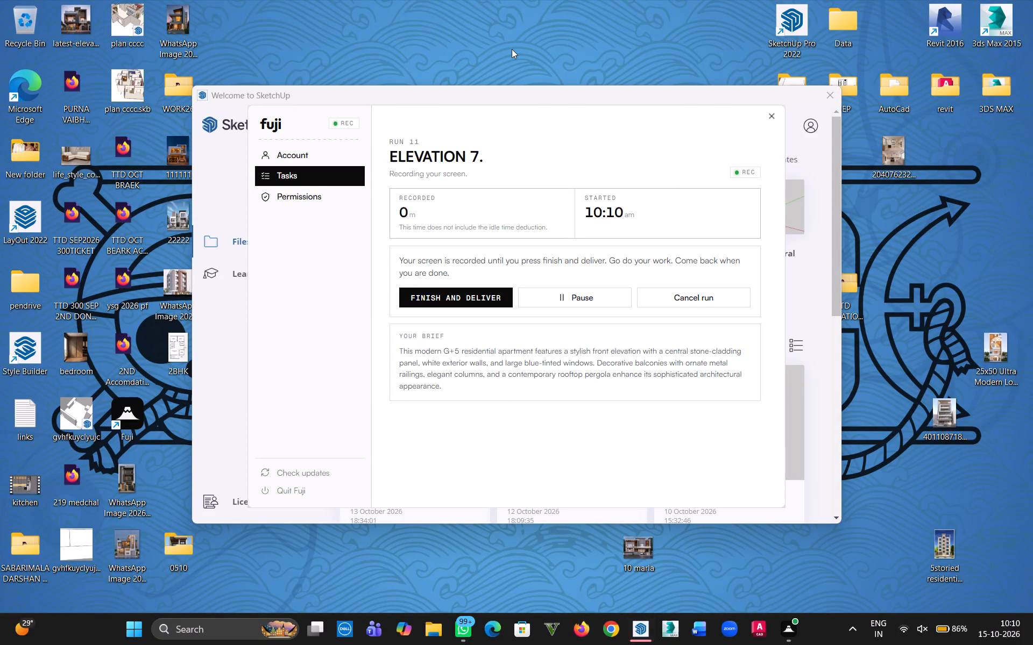
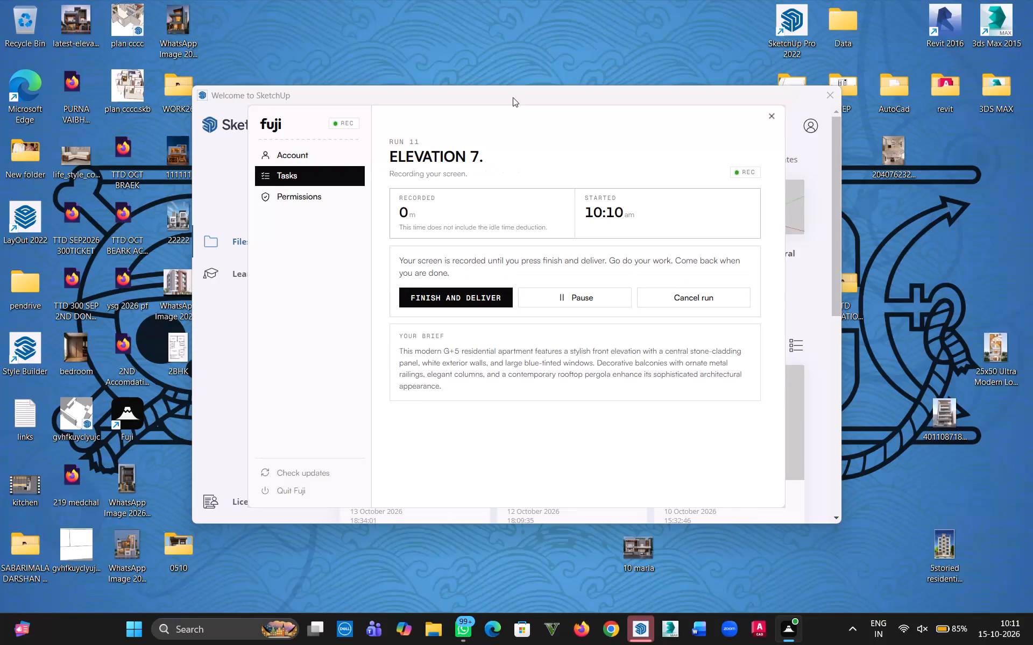
Bring the Welcome to SketchUp window to the front, ahead of the recording tool's window.
click(545, 97)
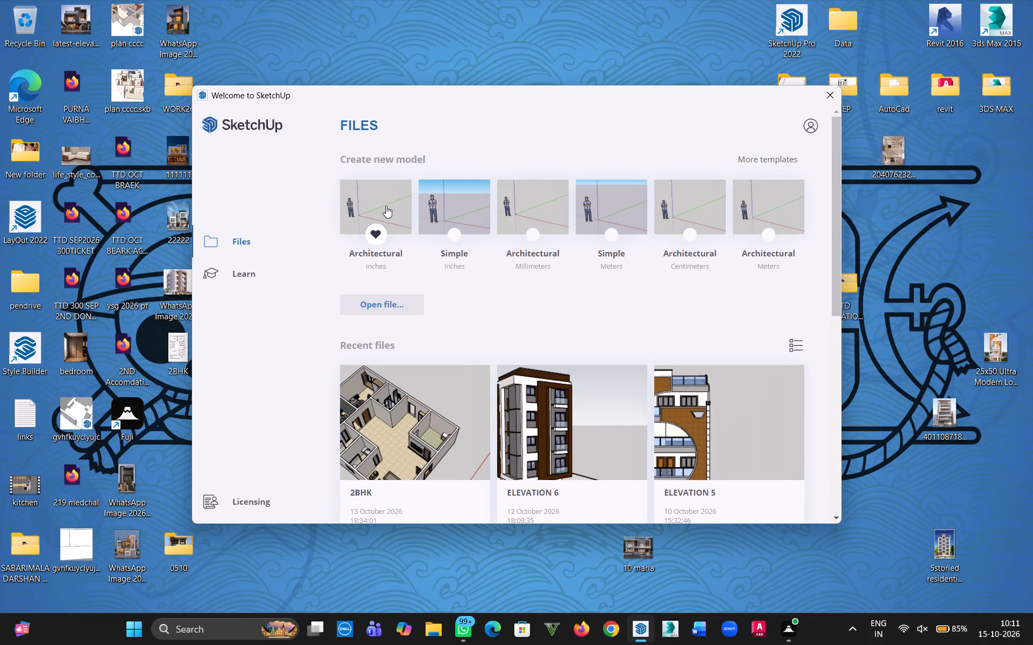
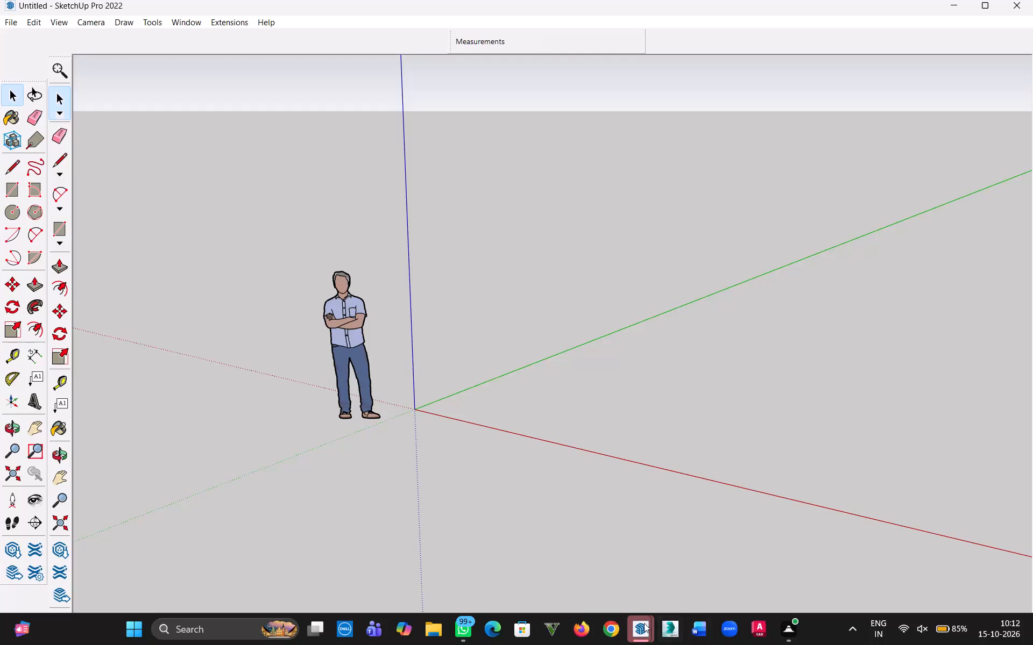
Close the duplicate untitled SketchUp window and return to the remaining one.
click(640, 625)
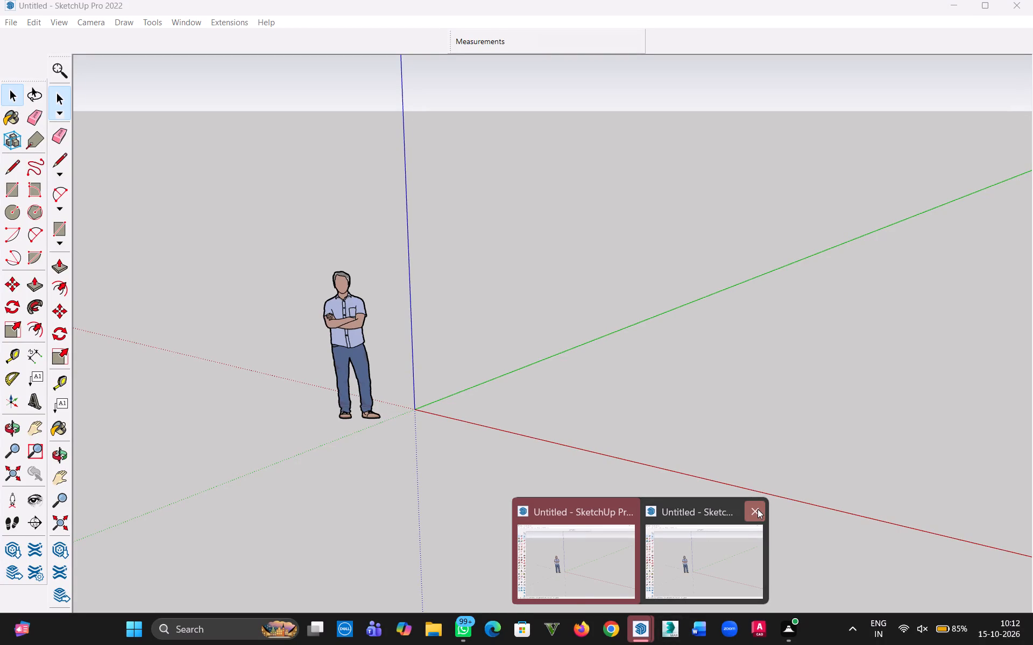
click(758, 509)
click(865, 278)
Draw a 50' by 50' rectangle on the ground plane near the origin for the base slab.
scroll(738, 359, down, 1)
middle_drag(738, 359, 871, 379)
key(h)
drag(755, 356, 529, 412)
middle_drag(467, 416, 539, 413)
scroll(469, 416, down, 1)
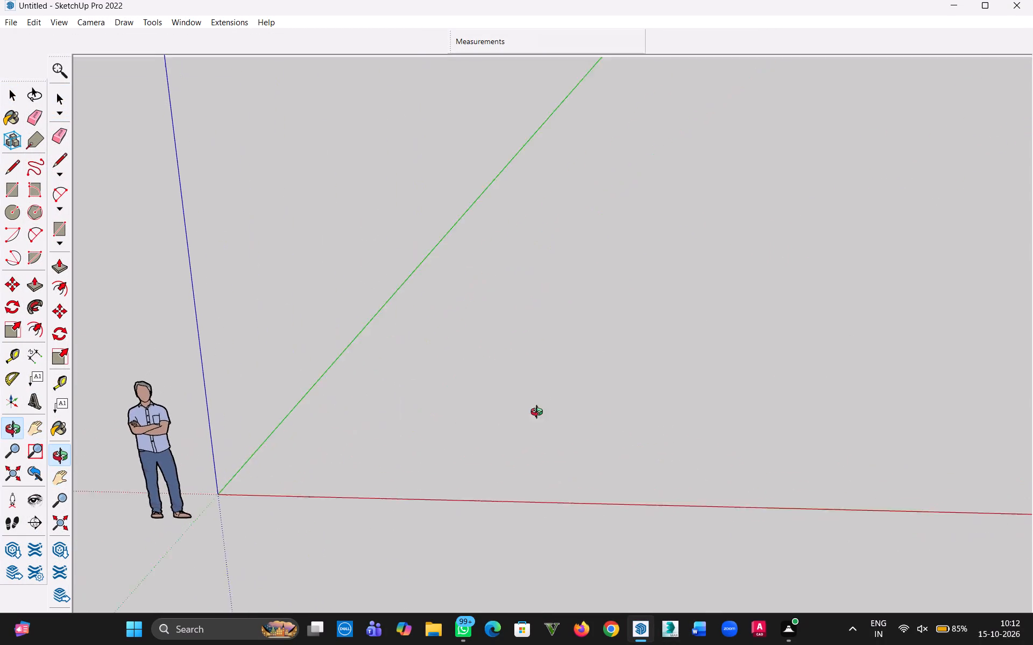
middle_drag(539, 413, 634, 423)
key(r)
click(395, 227)
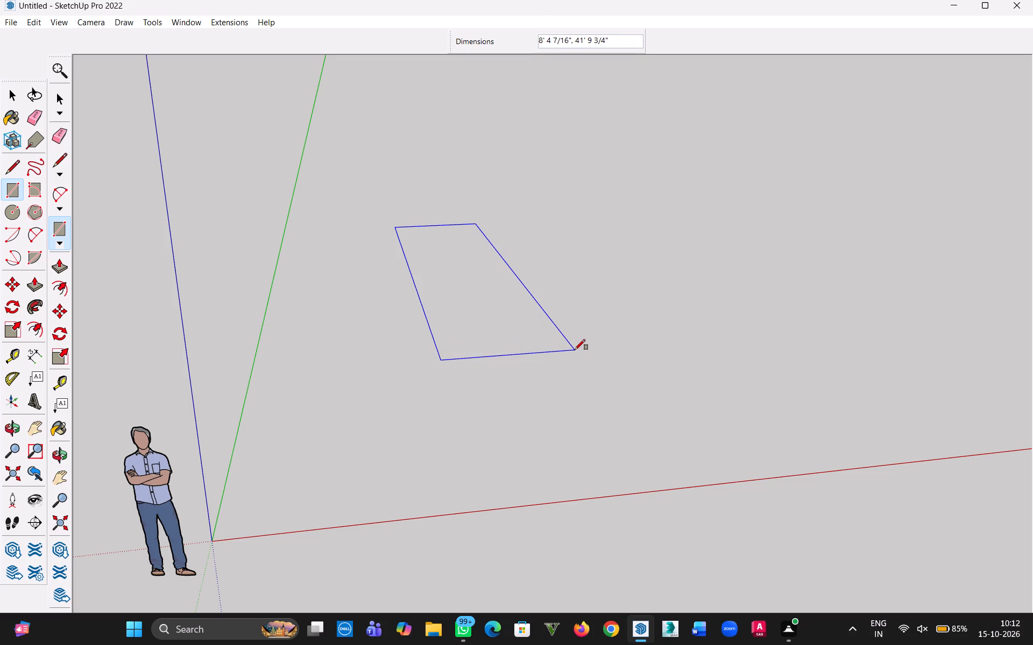
text(50',50')
key(Return)
scroll(636, 368, down, 7)
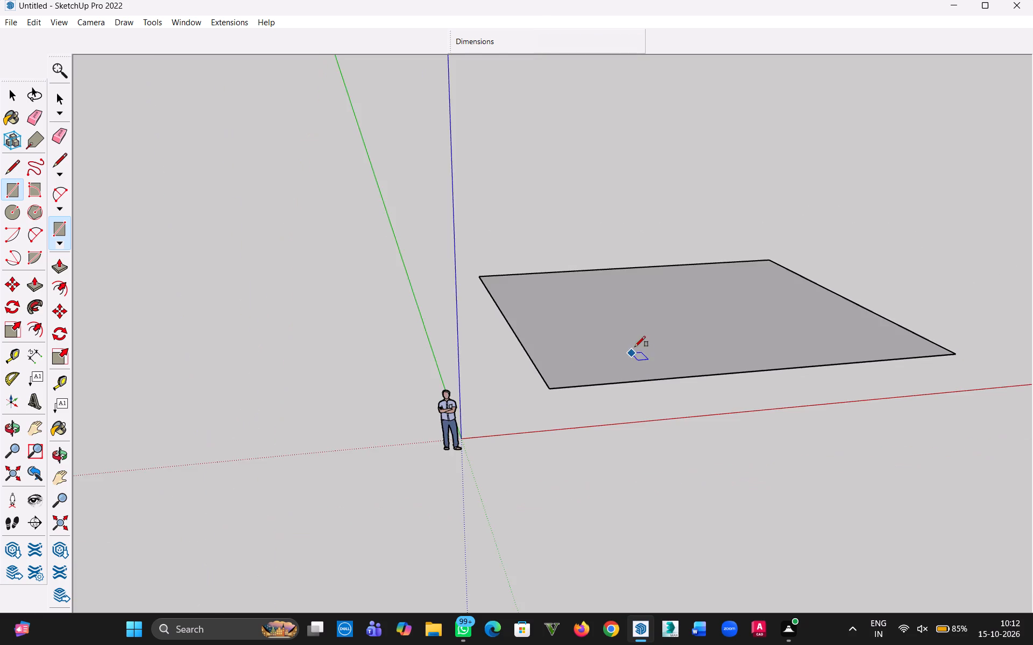
middle_drag(636, 346, 565, 459)
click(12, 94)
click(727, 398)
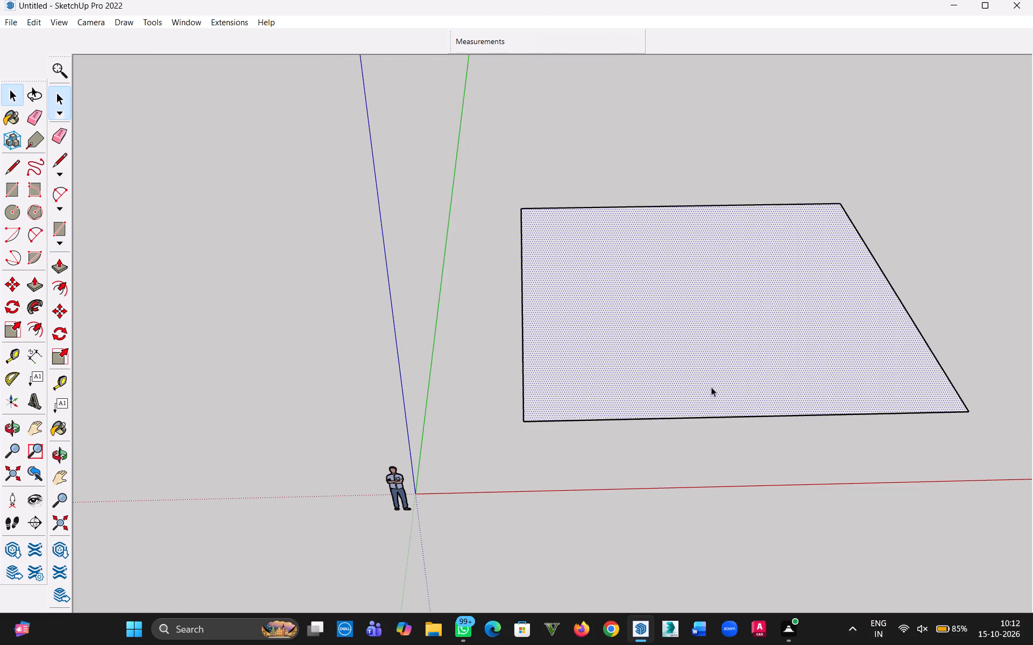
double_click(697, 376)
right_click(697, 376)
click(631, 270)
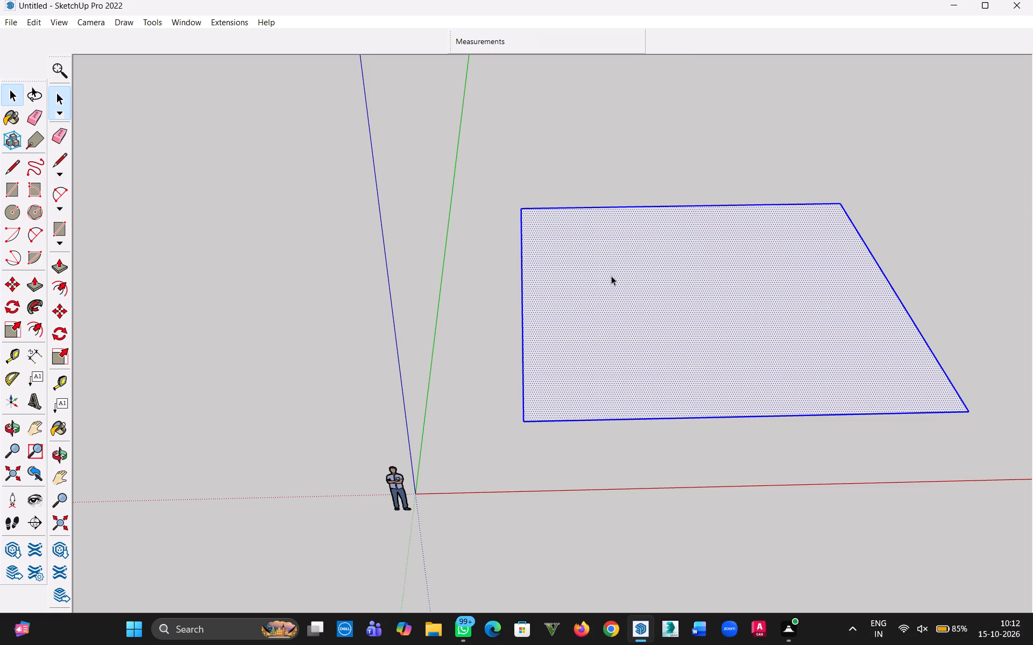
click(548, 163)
Push/Pull the 50' square face up 6" to form the base slab.
key(p)
click(654, 327)
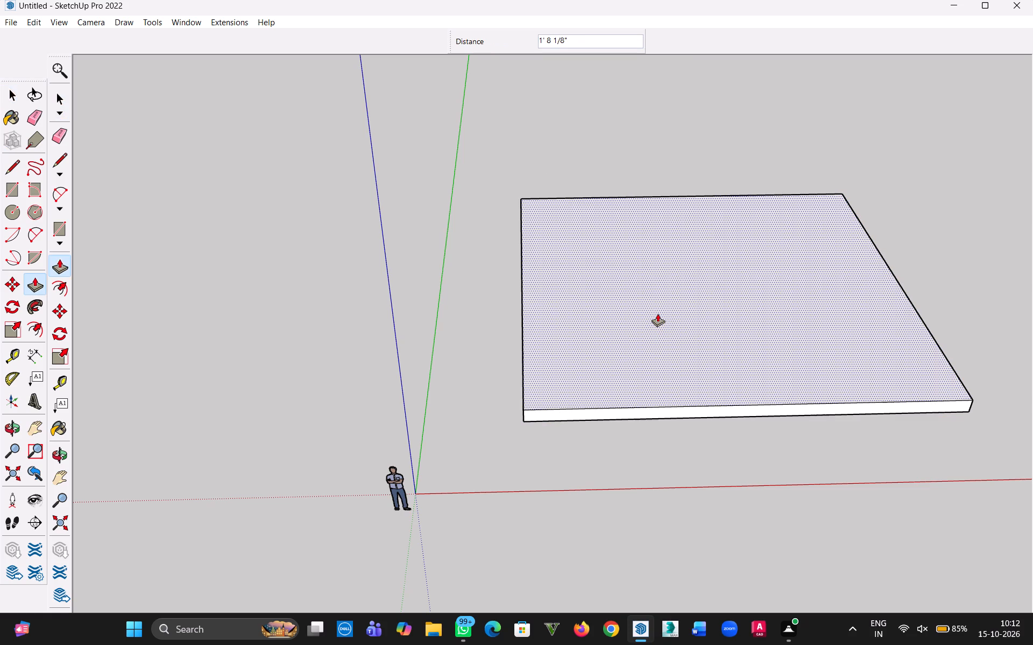
key(6)
key(shift+quotedbl)
key(Return)
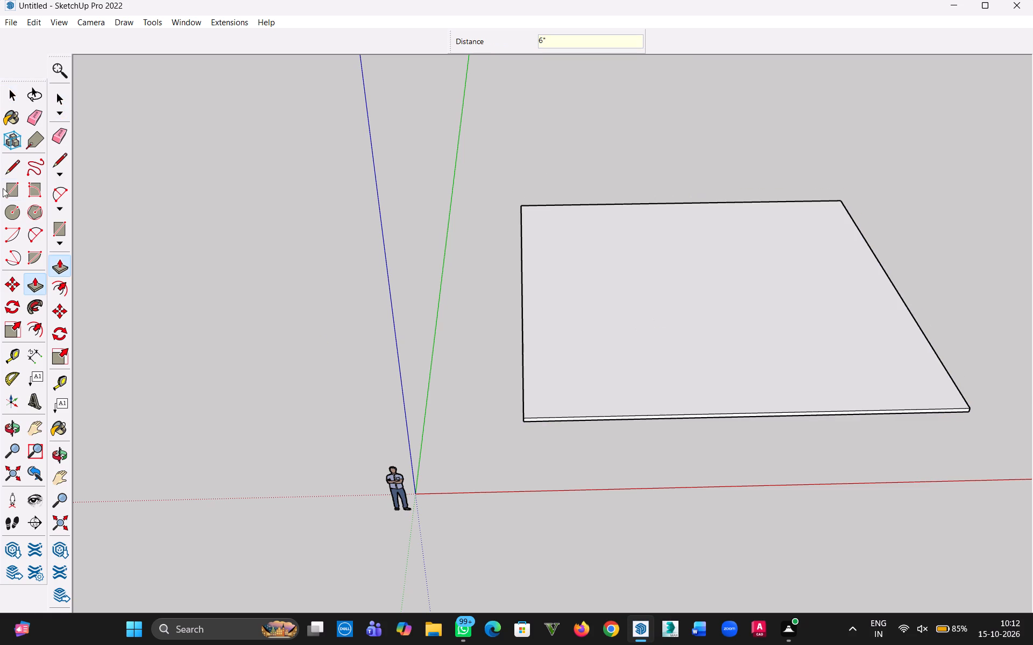
Select the whole base slab and make it a group.
click(17, 90)
triple_click(723, 406)
right_click(723, 406)
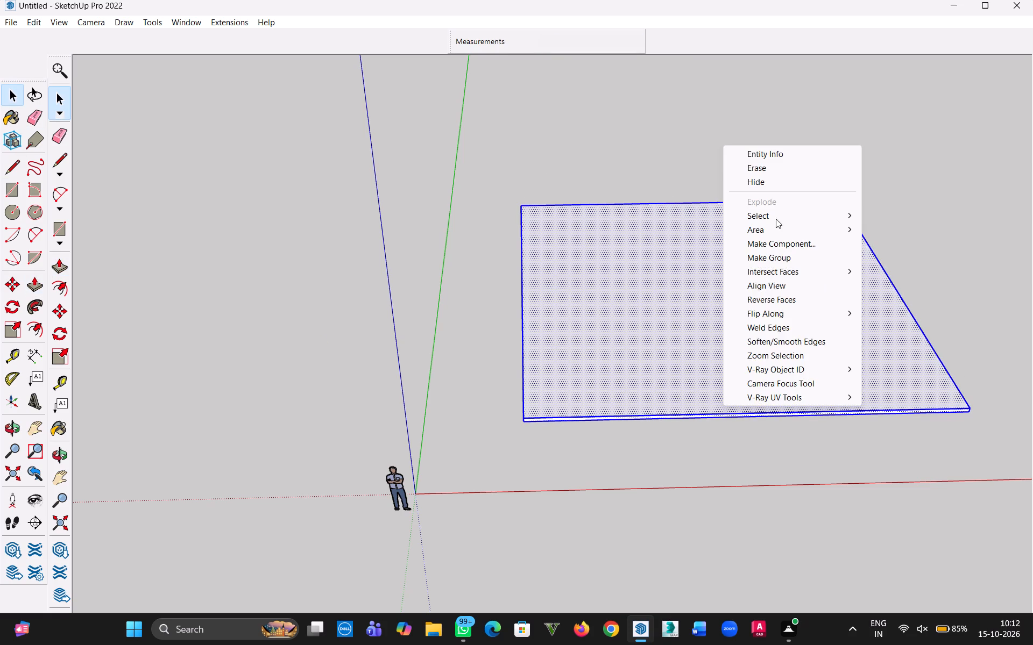
click(779, 263)
Place a guide line 5' inside the slab's back edge.
key(h)
drag(720, 314, 558, 352)
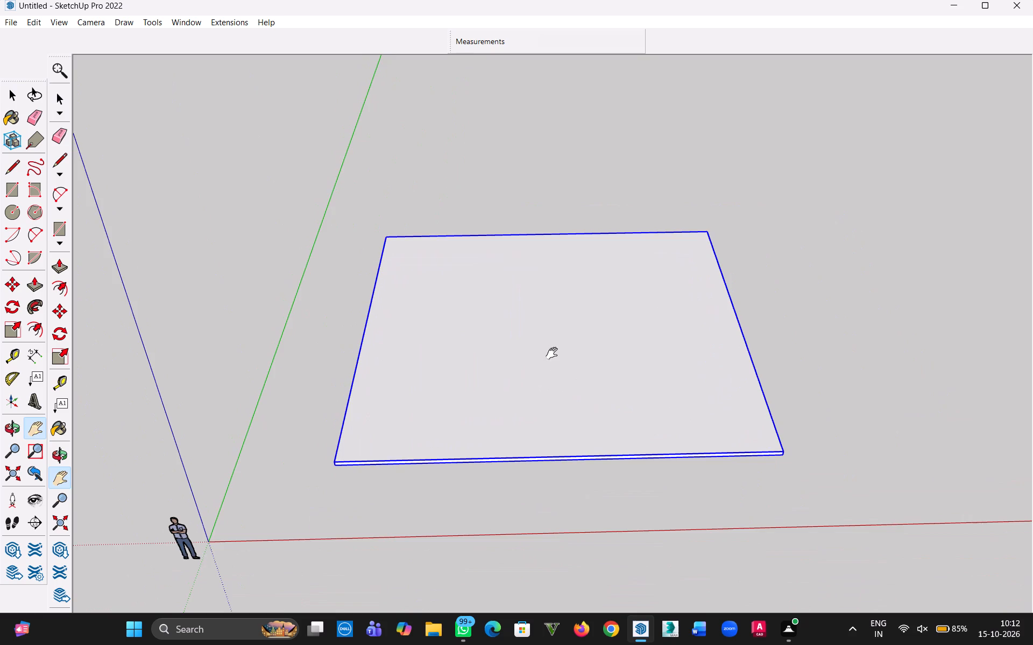
middle_drag(557, 368, 558, 405)
key(t)
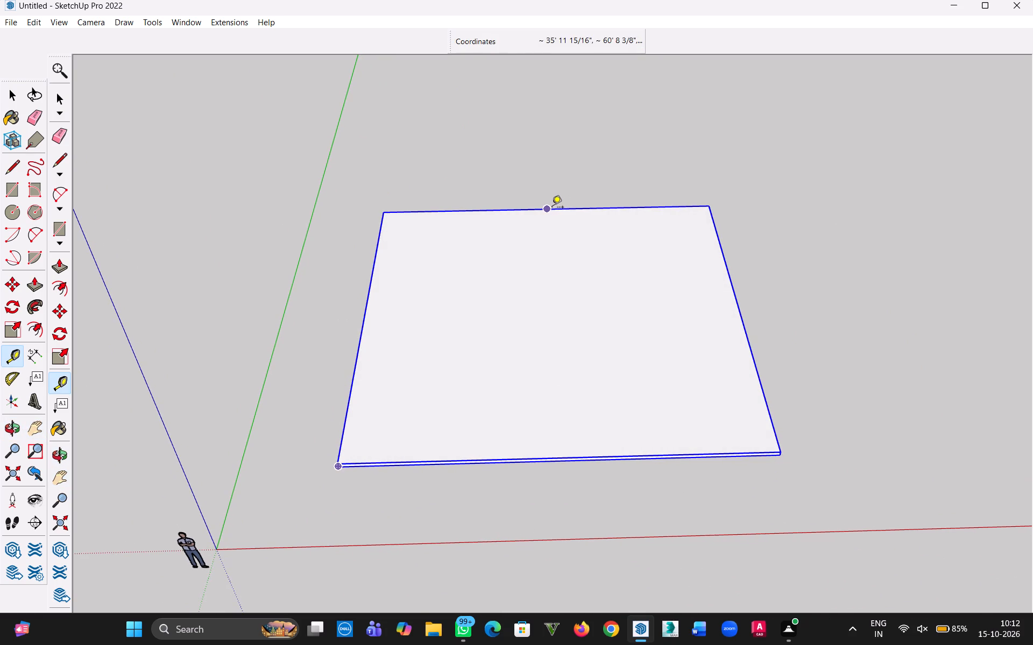
click(552, 208)
text(5')
key(Return)
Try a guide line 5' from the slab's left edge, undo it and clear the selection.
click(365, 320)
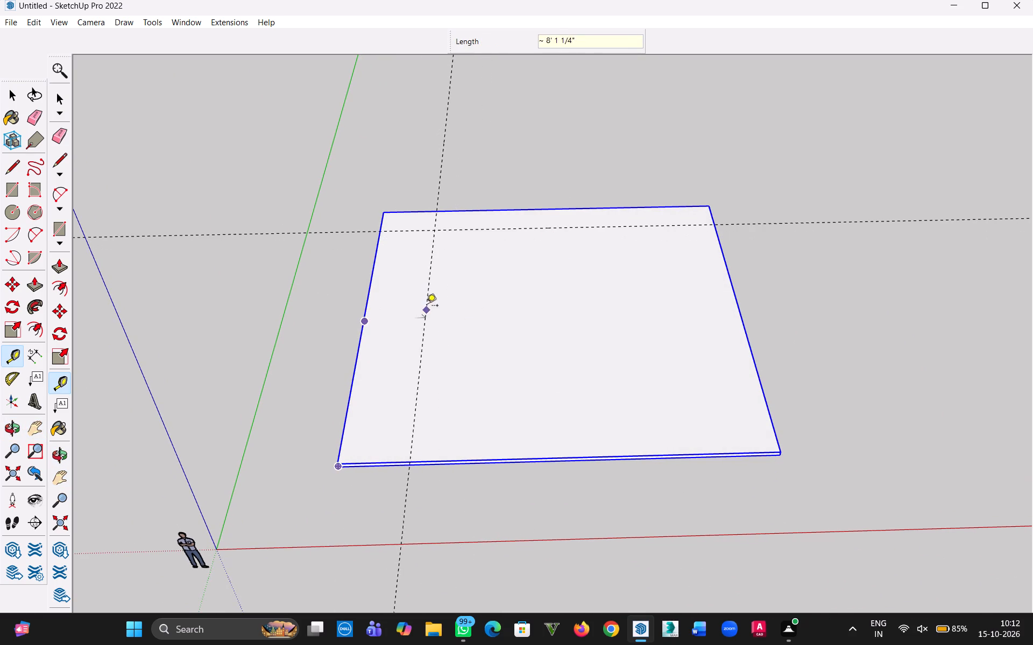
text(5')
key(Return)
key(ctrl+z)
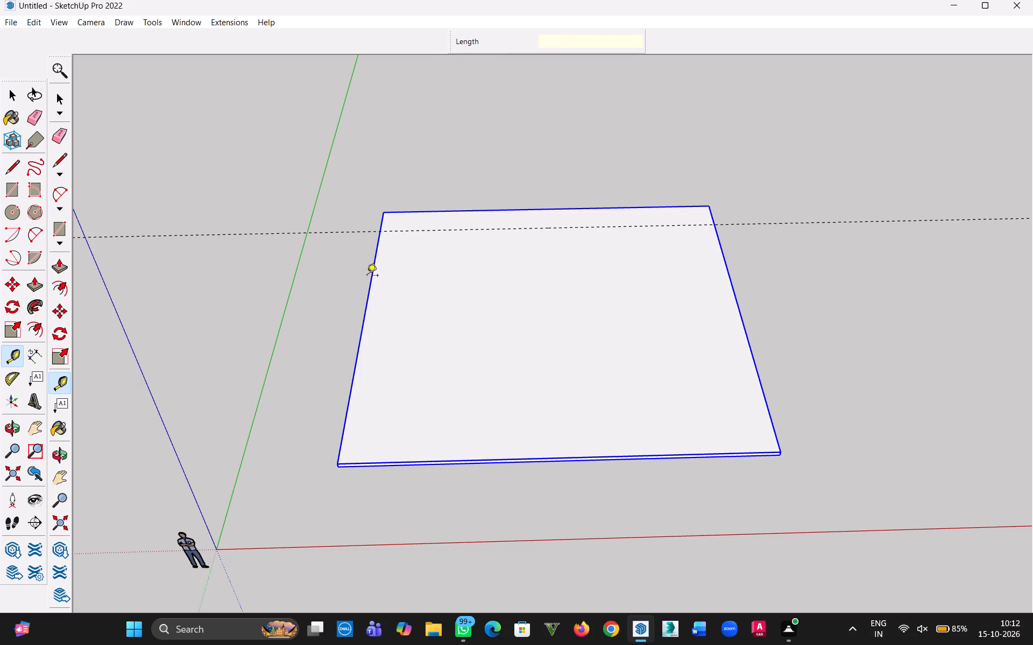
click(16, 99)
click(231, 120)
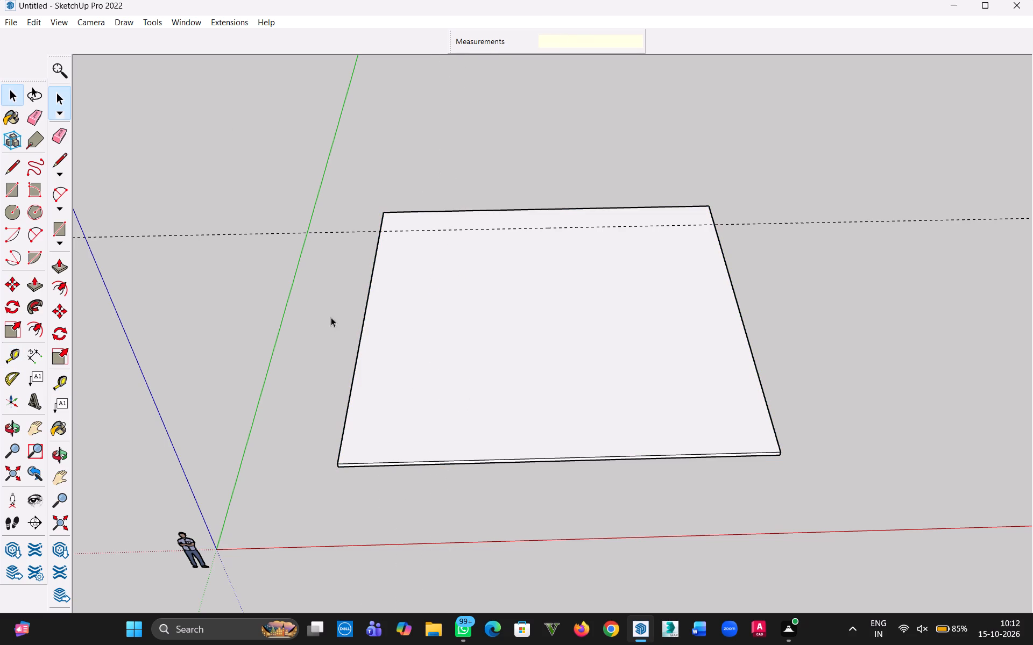
Place guide lines 5' inside the slab's left and right side edges.
key(t)
click(364, 317)
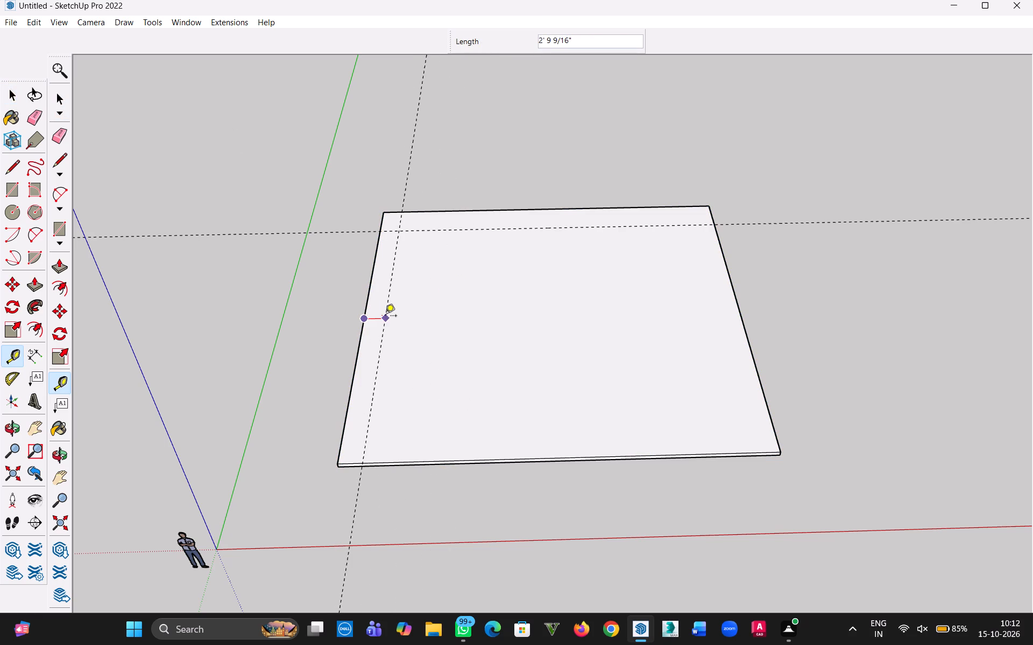
text(5')
key(Return)
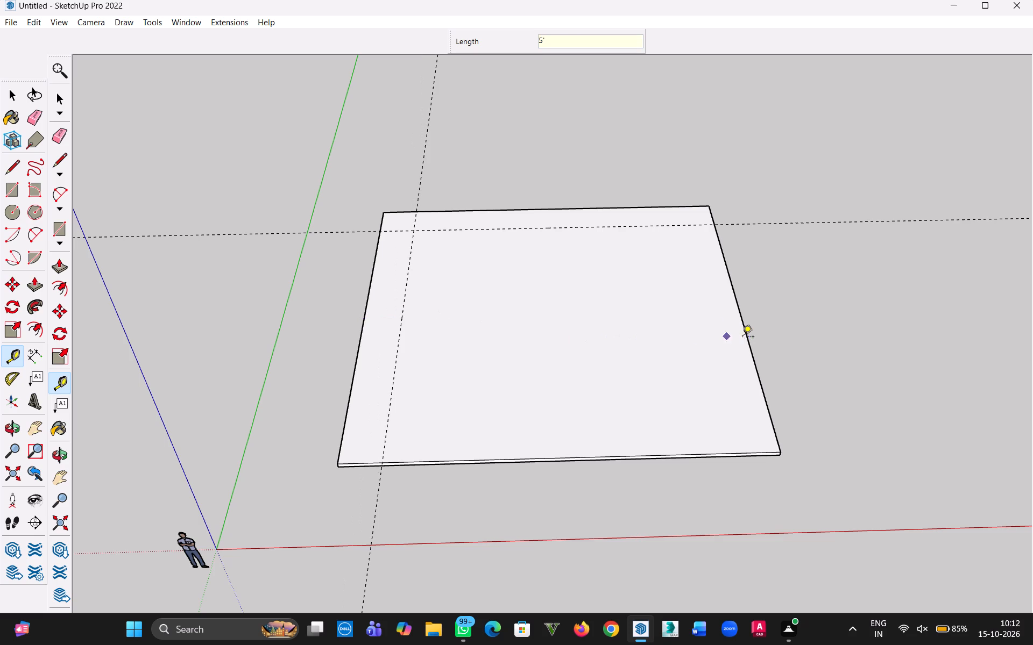
double_click(746, 338)
key(ctrl+z)
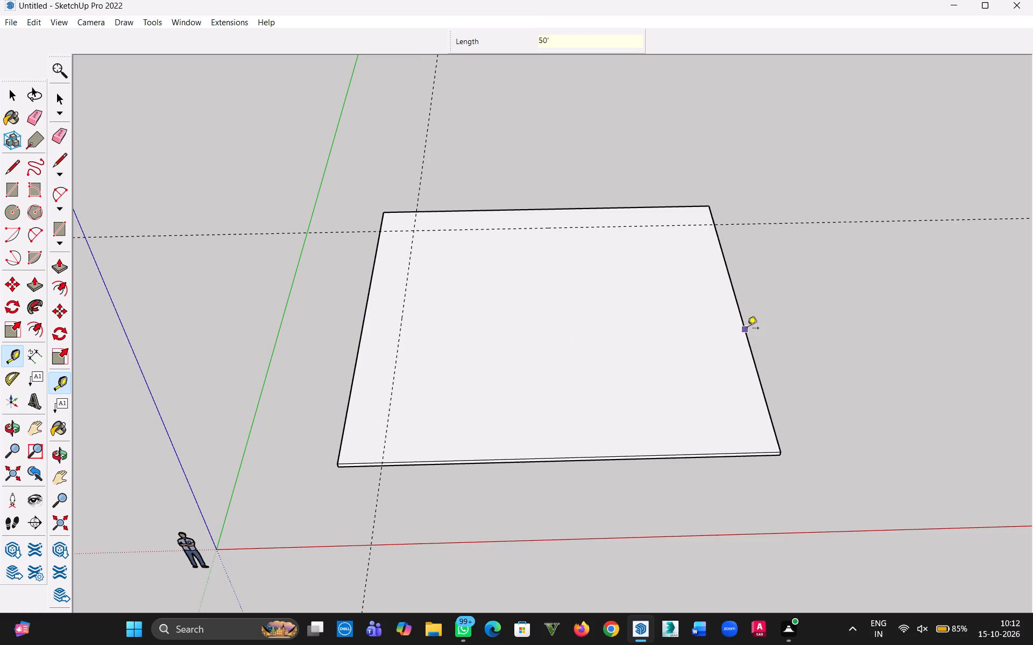
click(747, 328)
text(5')
key(Return)
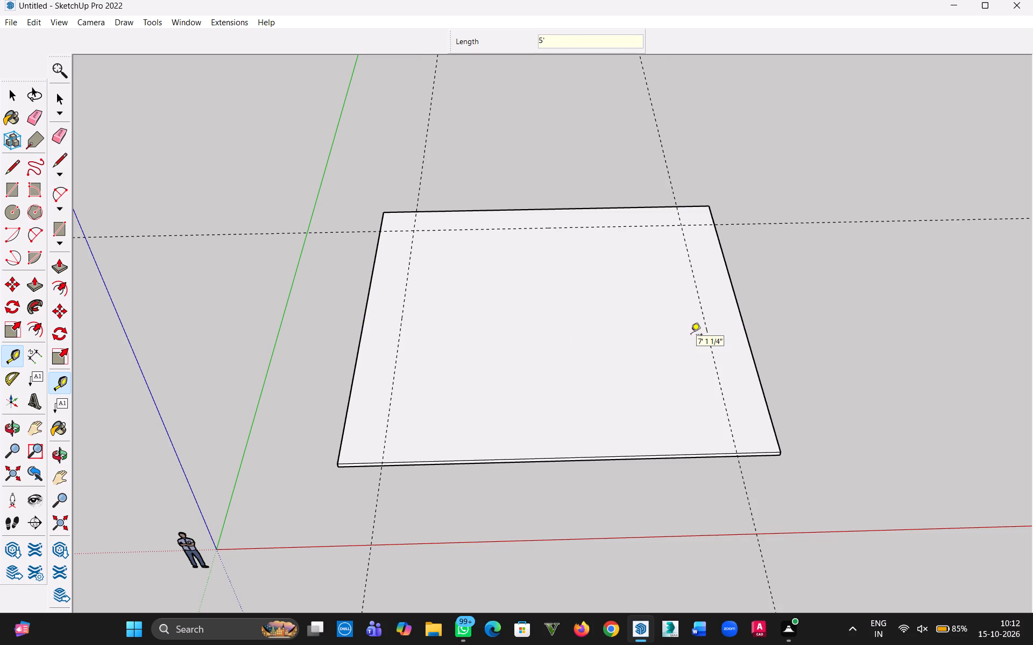
Place a guide line 7' inside the slab's front edge.
click(599, 454)
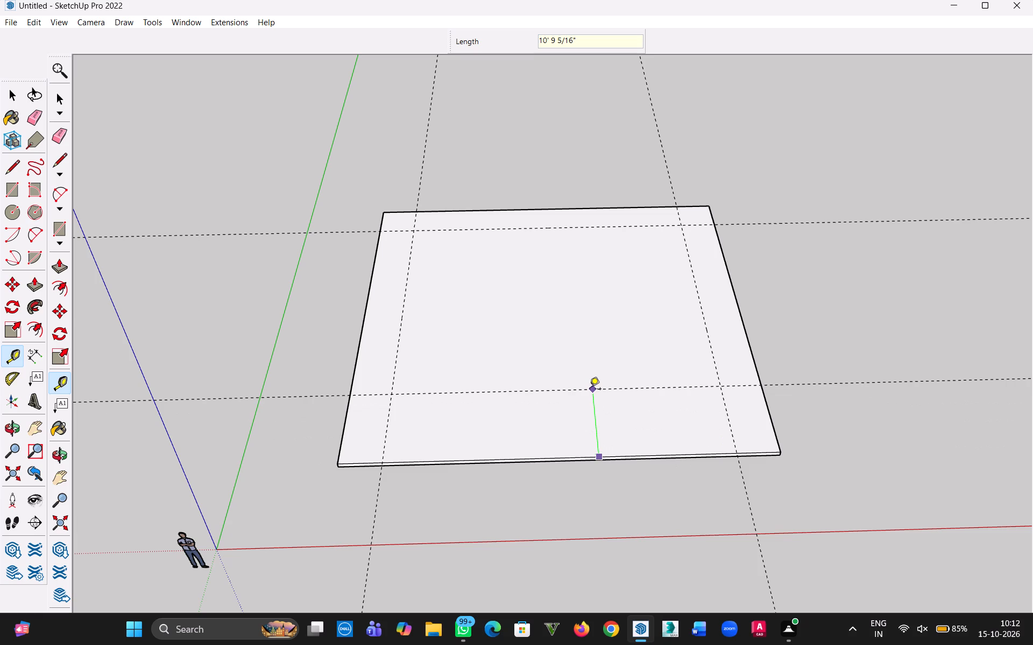
text(7')
key(Return)
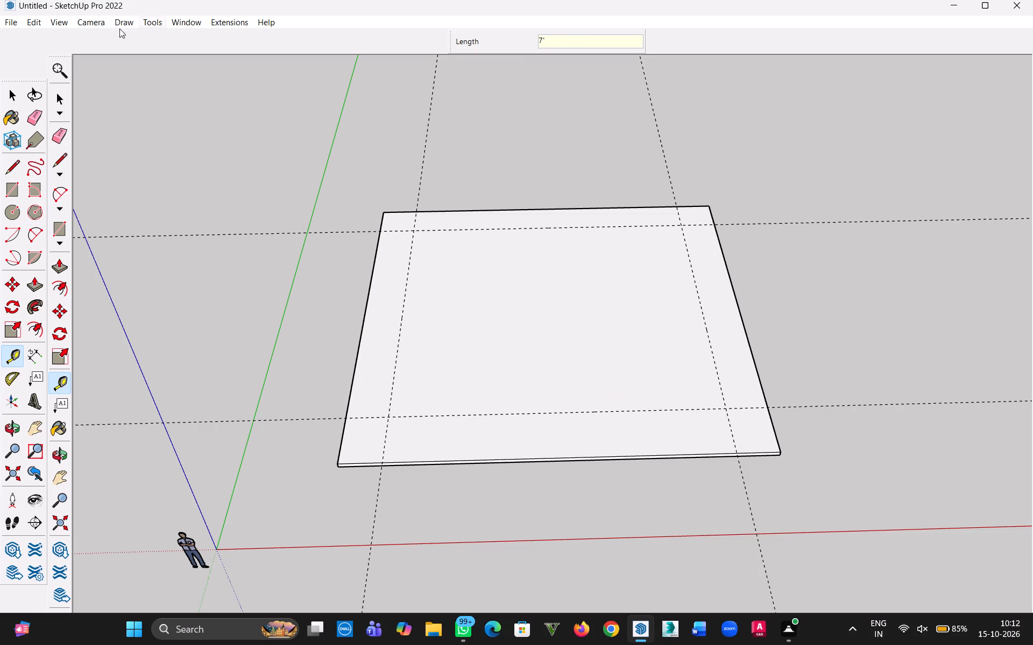
click(11, 91)
click(210, 138)
Draw a 40' by 38' rectangle on the slab between opposite guide intersections as the building footprint.
middle_drag(786, 277, 760, 427)
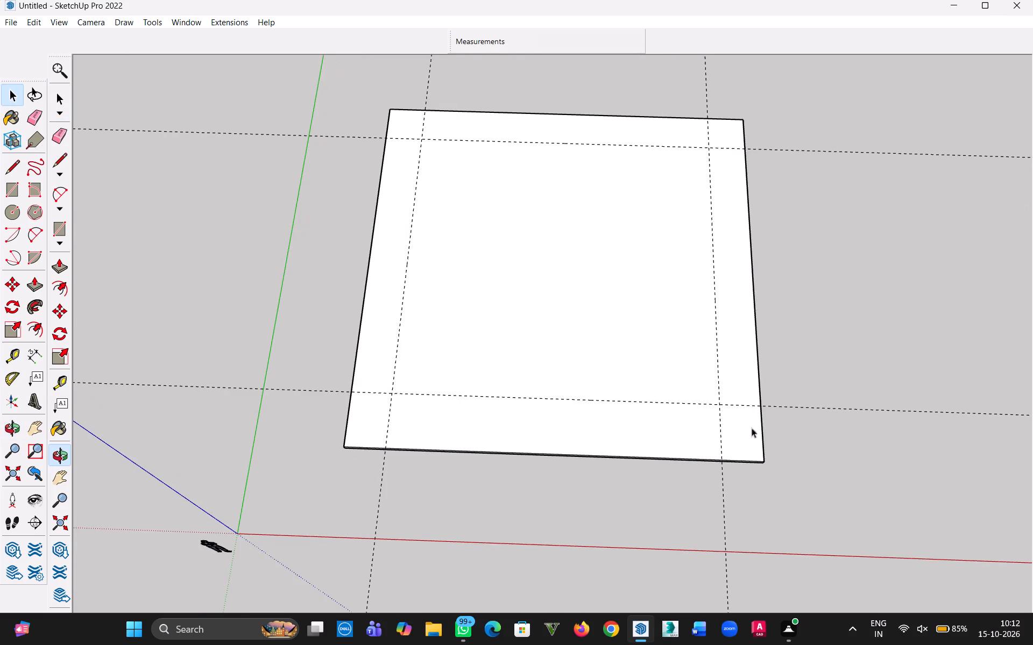
key(r)
click(421, 139)
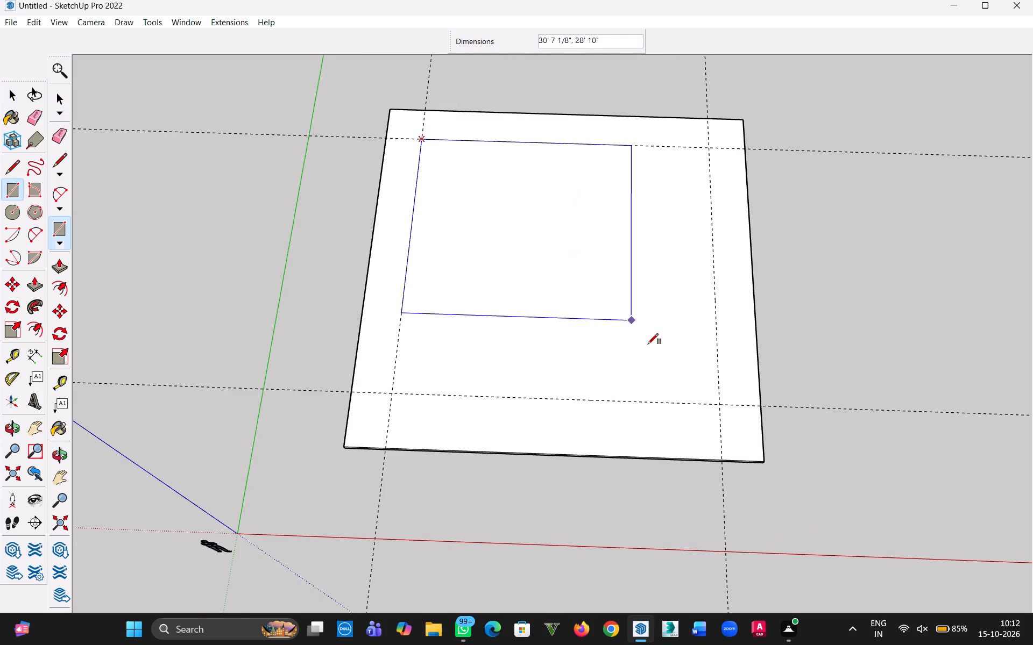
click(719, 406)
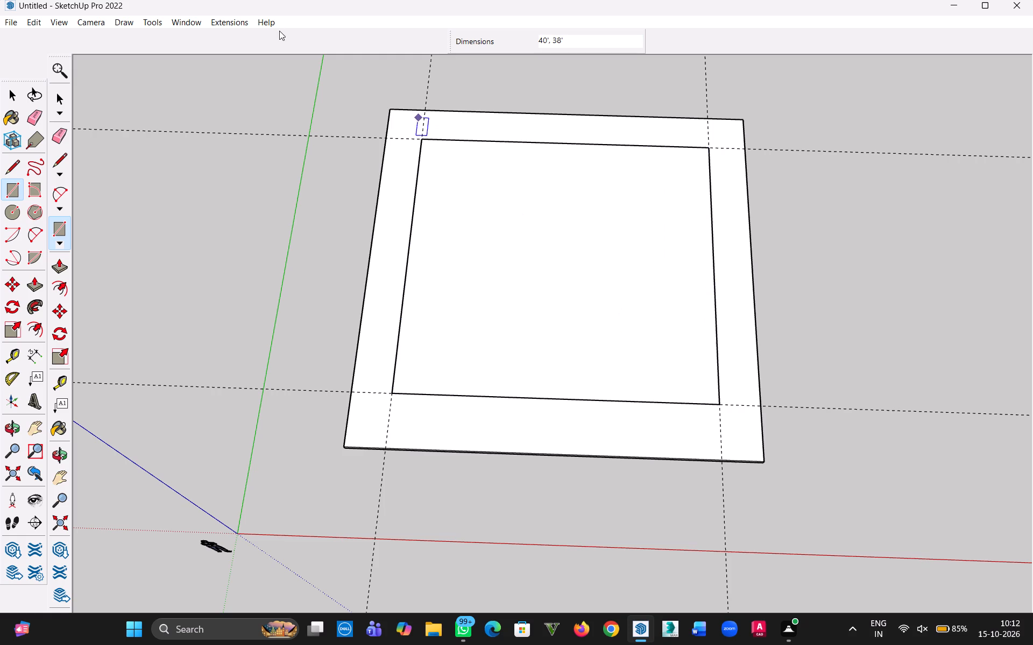
click(13, 91)
Push/Pull the inner footprint rectangle up 6" to form a raised plinth.
key(p)
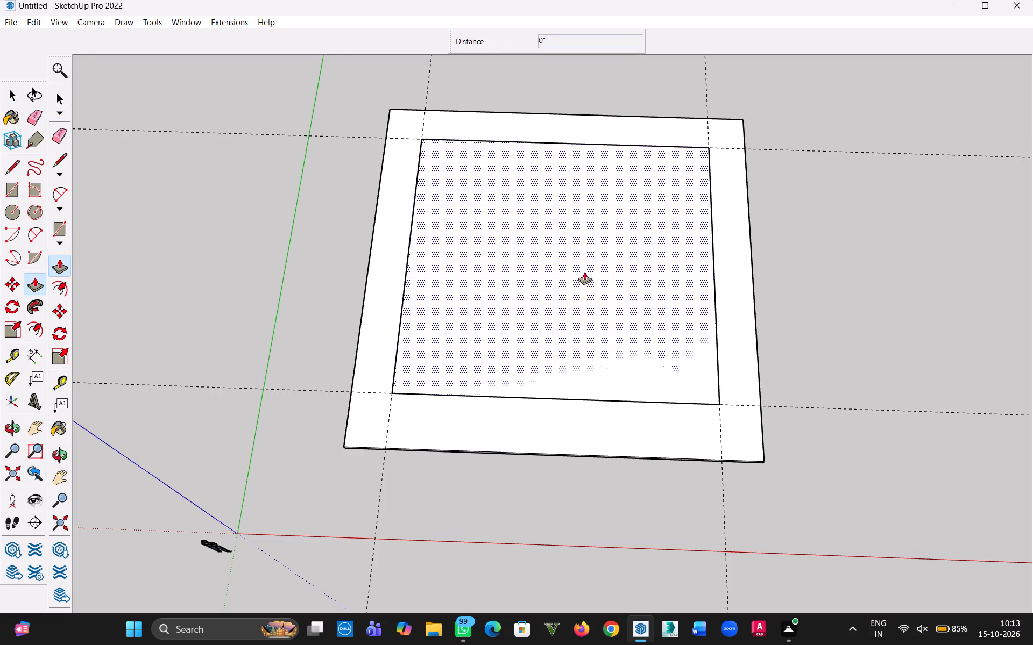
click(551, 321)
middle_drag(544, 303, 539, 302)
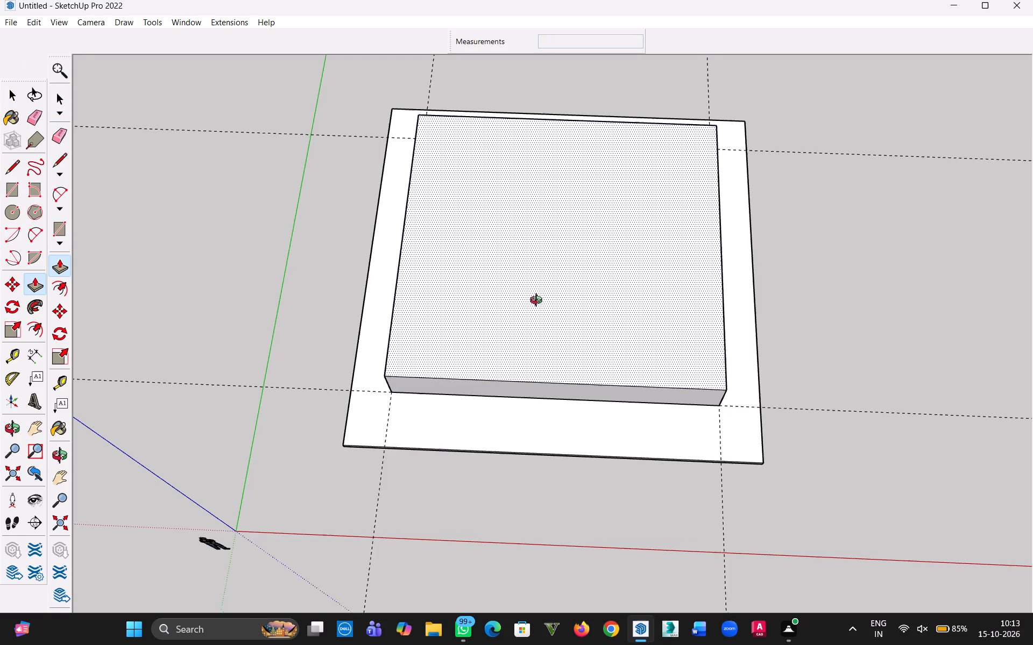
middle_drag(539, 302, 563, 0)
middle_drag(555, 411, 576, 96)
middle_drag(550, 211, 552, 215)
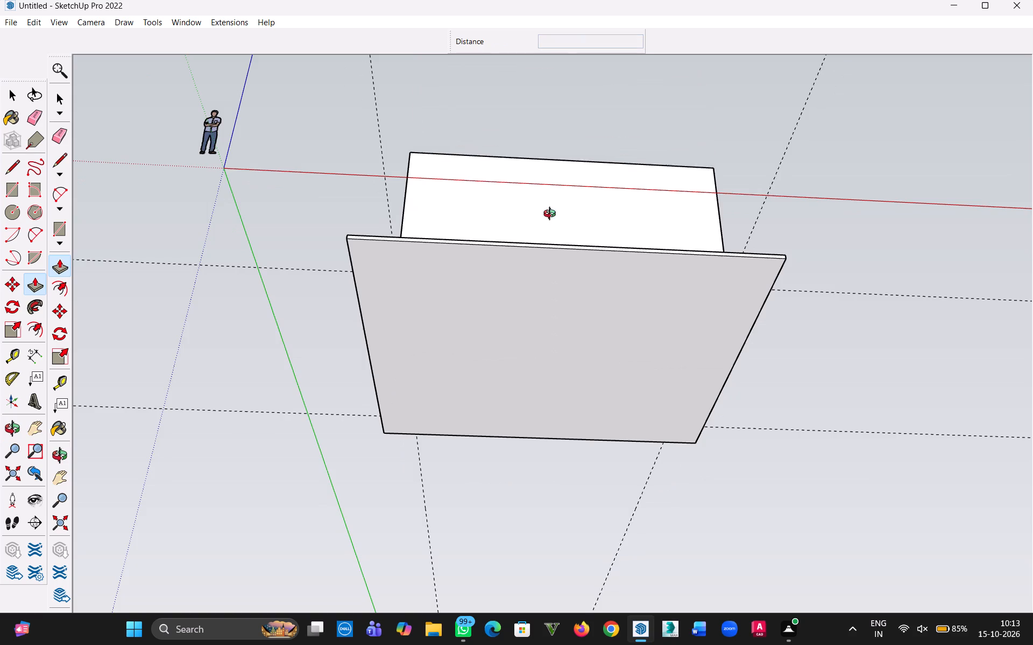
middle_drag(552, 215, 549, 578)
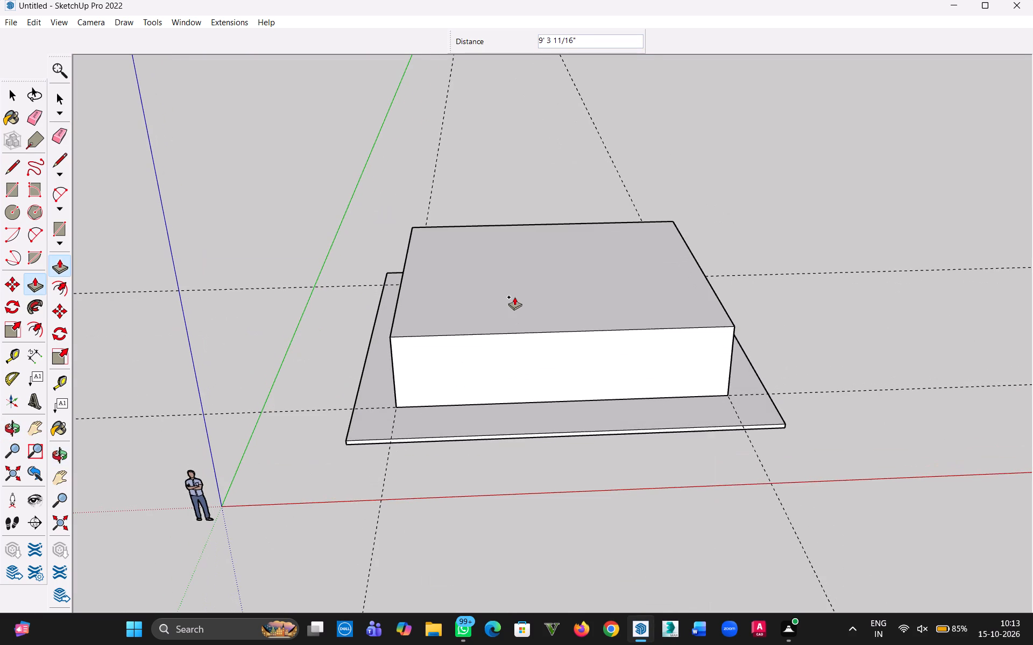
text(6")
key(Return)
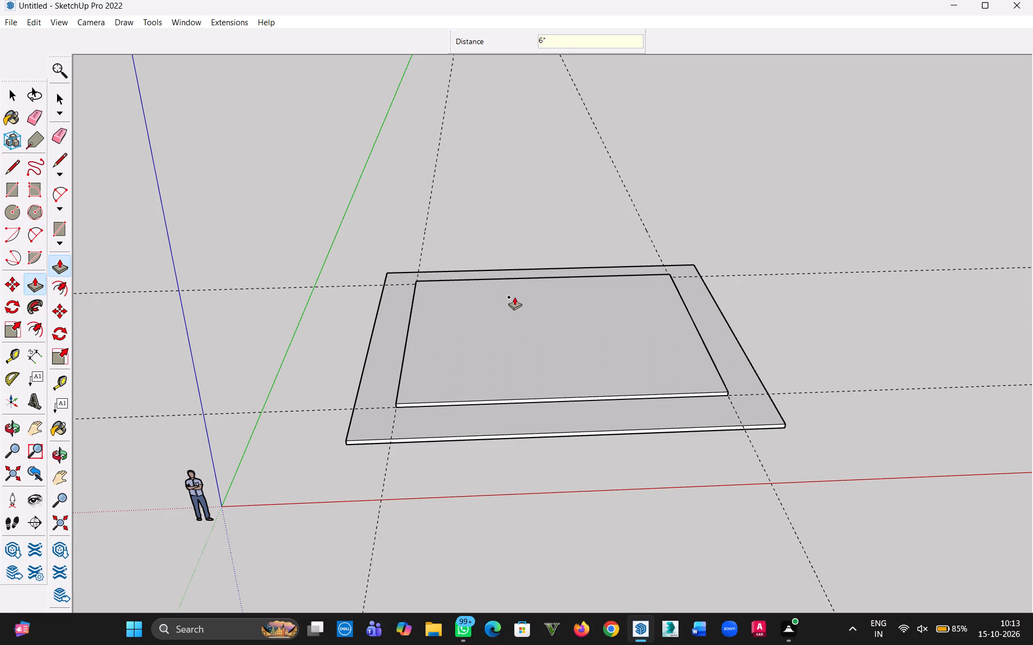
Offset the plinth's top outline 9" inward to mark the wall thickness.
middle_drag(520, 308, 529, 428)
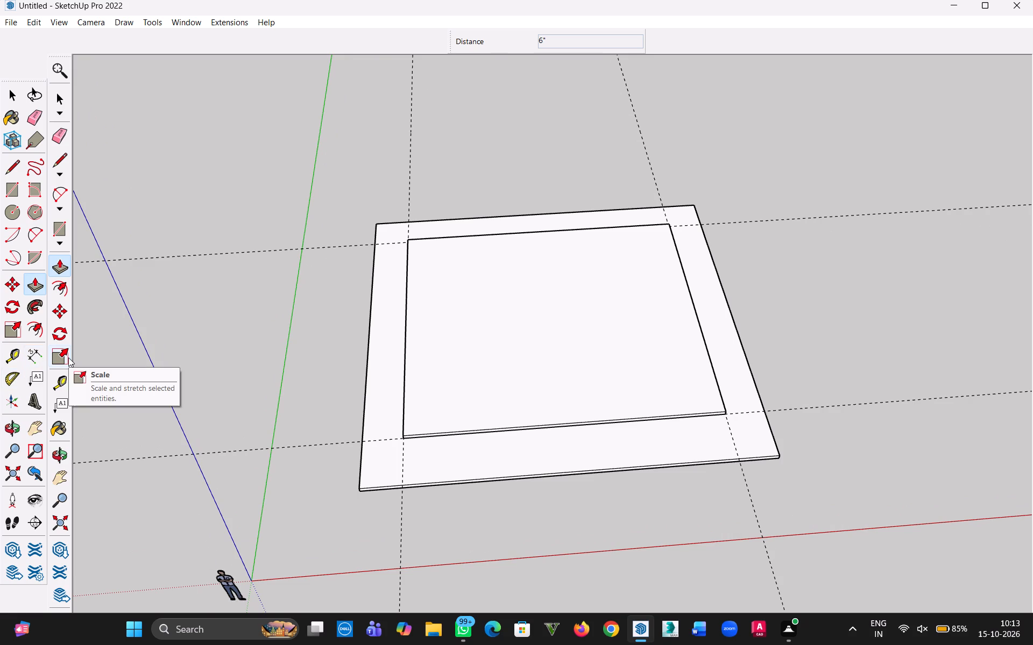
click(33, 329)
click(418, 343)
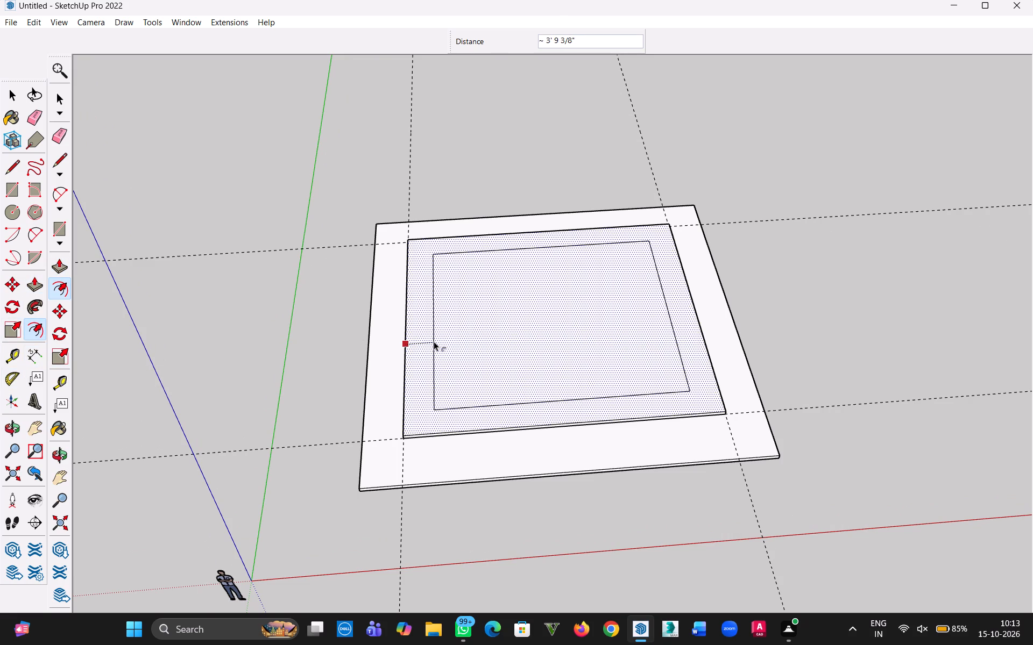
text(9")
key(Return)
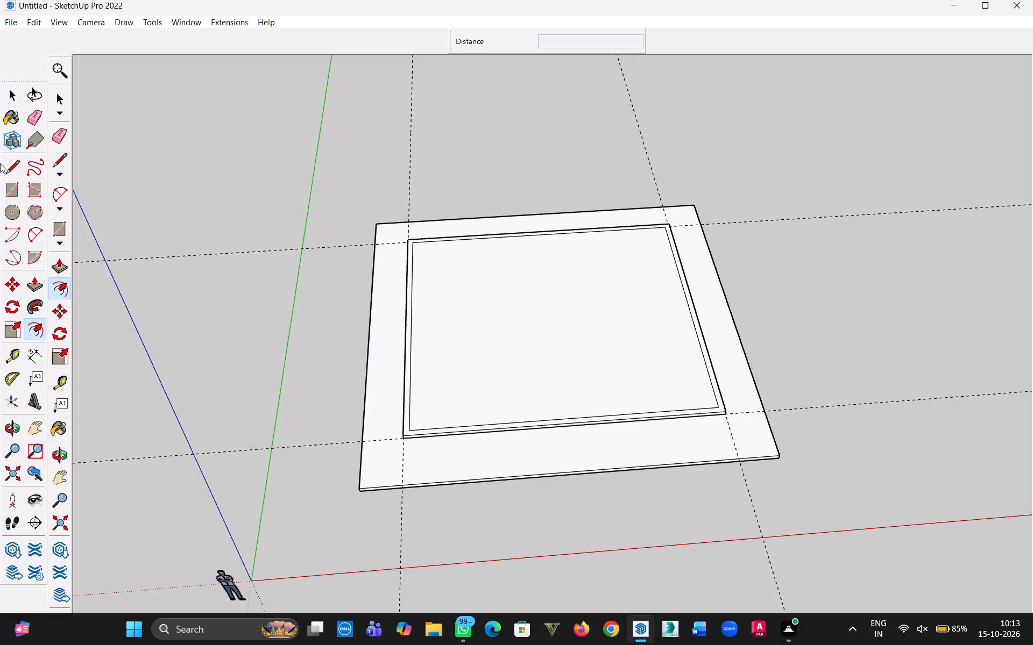
click(13, 97)
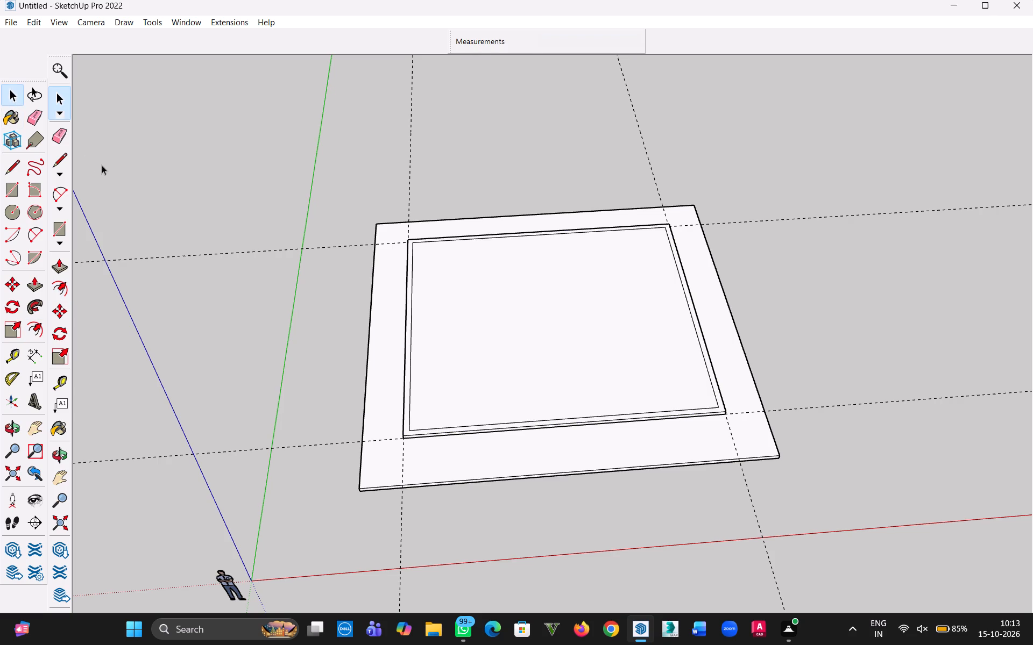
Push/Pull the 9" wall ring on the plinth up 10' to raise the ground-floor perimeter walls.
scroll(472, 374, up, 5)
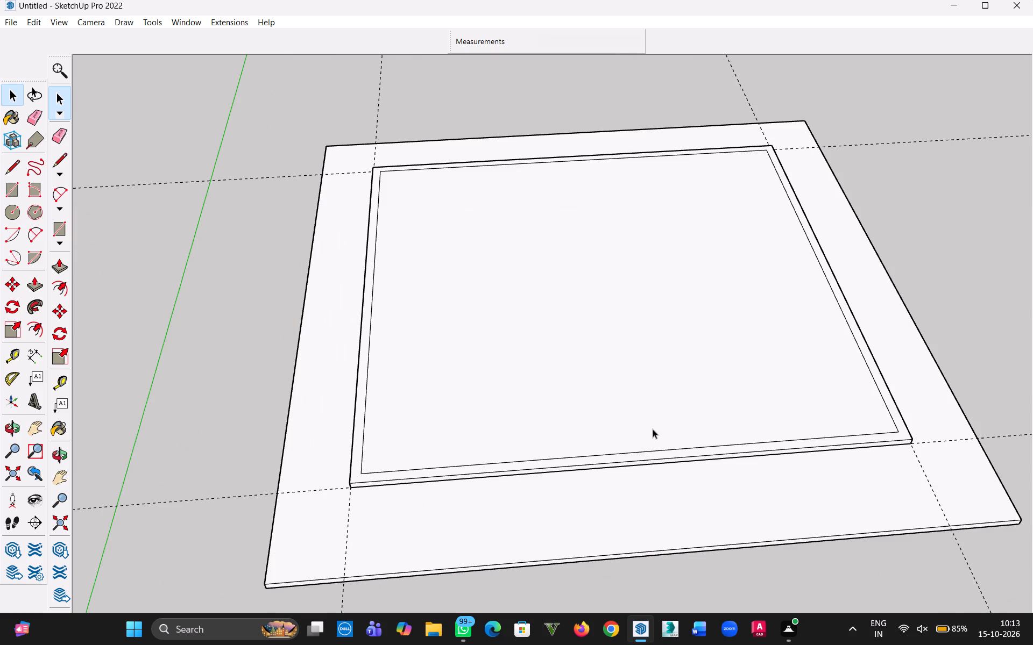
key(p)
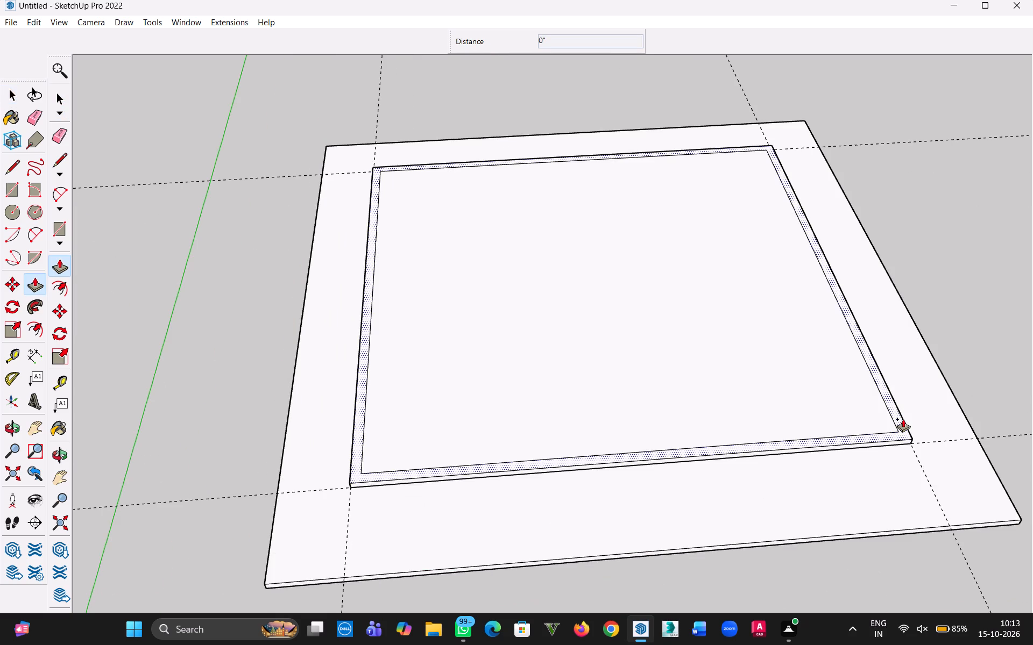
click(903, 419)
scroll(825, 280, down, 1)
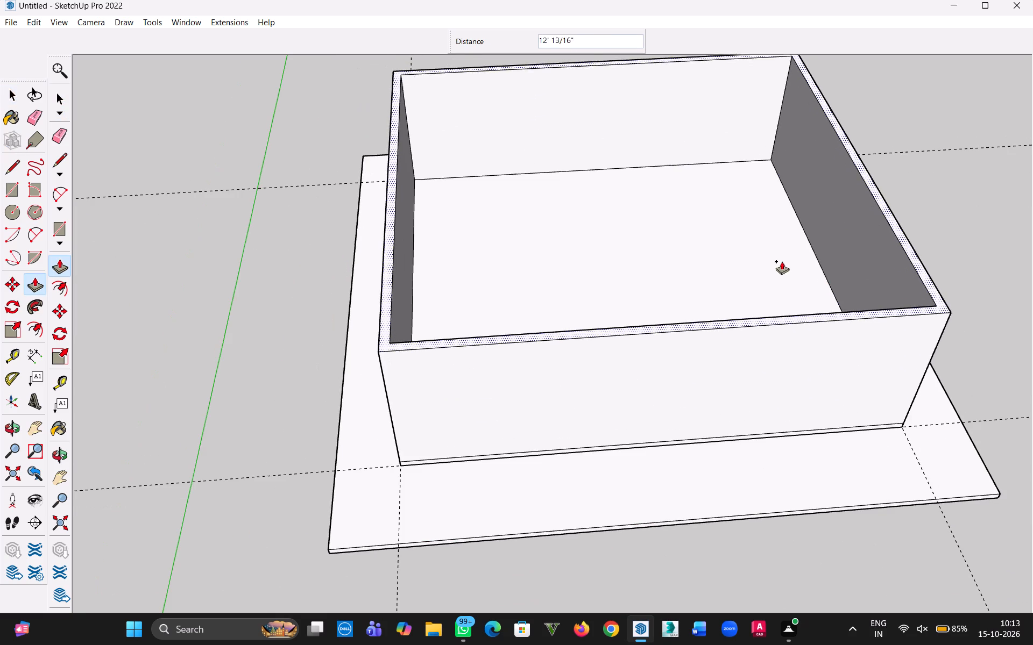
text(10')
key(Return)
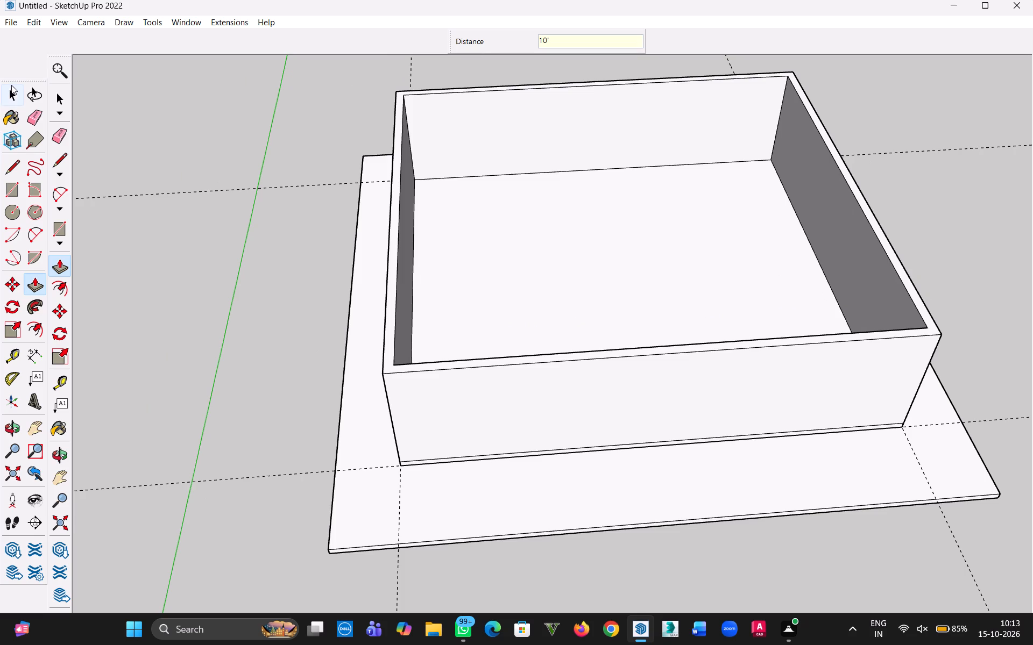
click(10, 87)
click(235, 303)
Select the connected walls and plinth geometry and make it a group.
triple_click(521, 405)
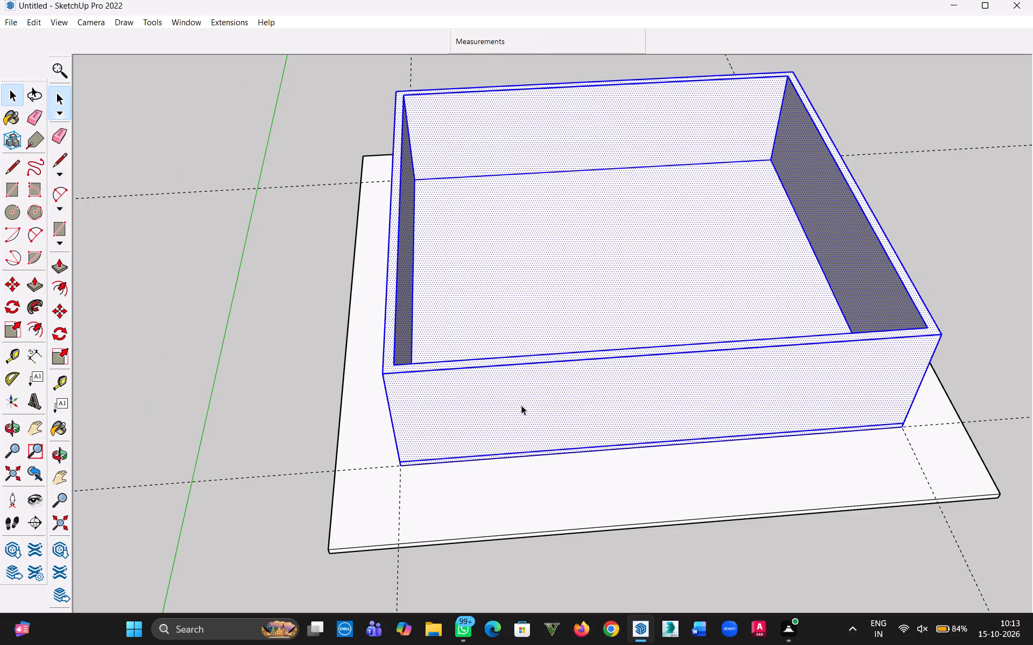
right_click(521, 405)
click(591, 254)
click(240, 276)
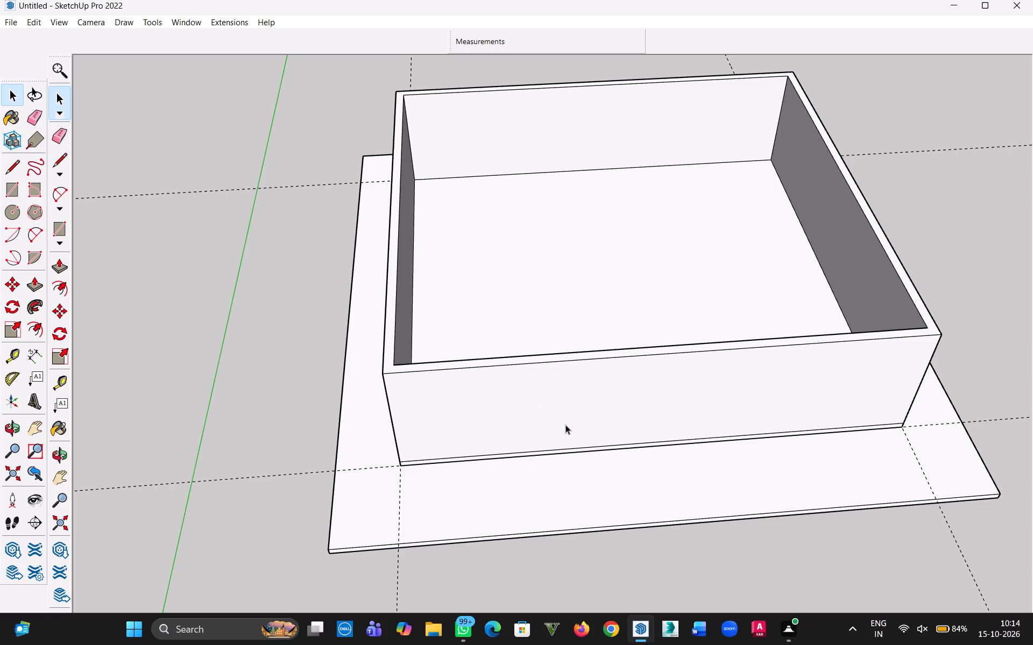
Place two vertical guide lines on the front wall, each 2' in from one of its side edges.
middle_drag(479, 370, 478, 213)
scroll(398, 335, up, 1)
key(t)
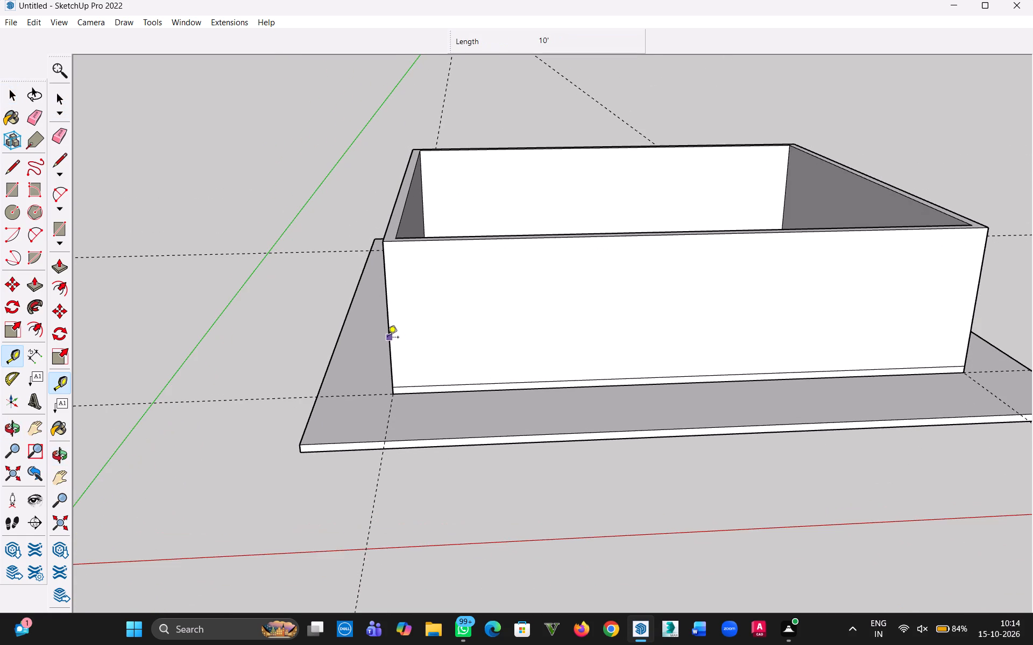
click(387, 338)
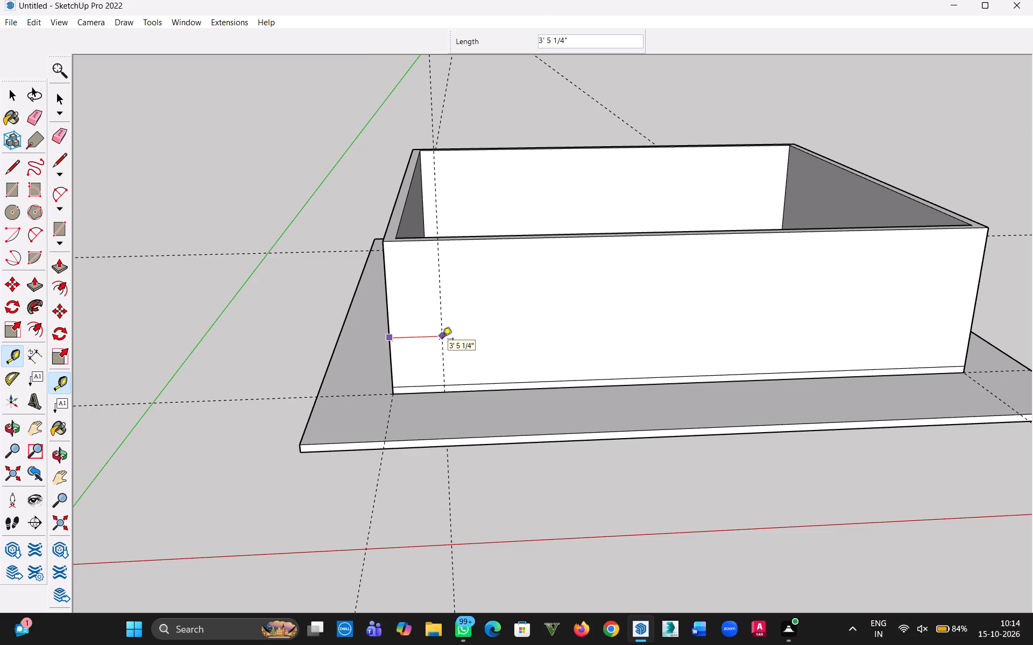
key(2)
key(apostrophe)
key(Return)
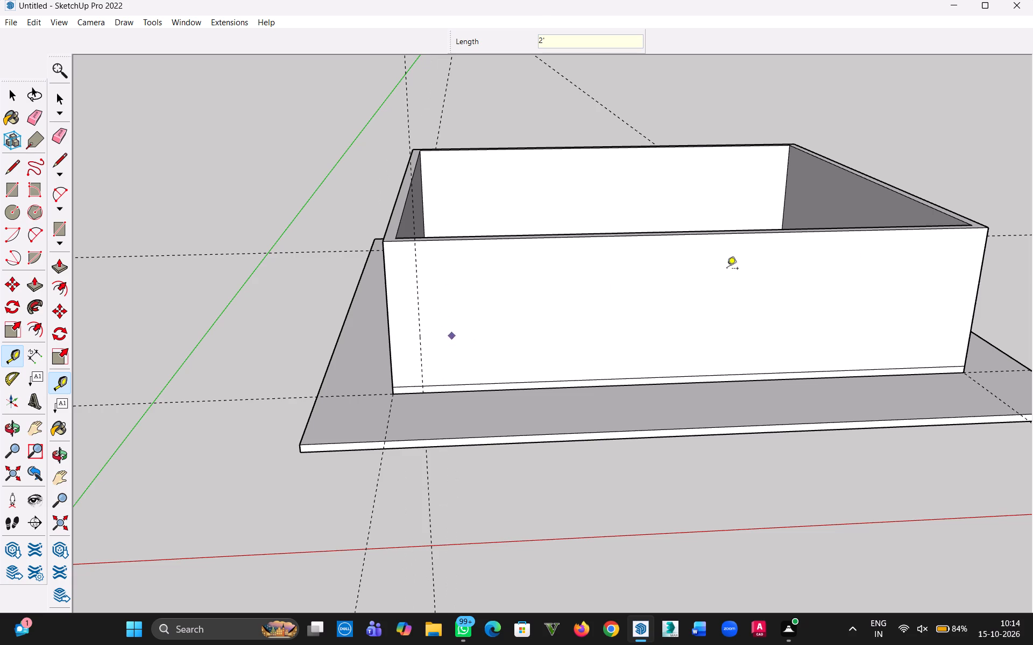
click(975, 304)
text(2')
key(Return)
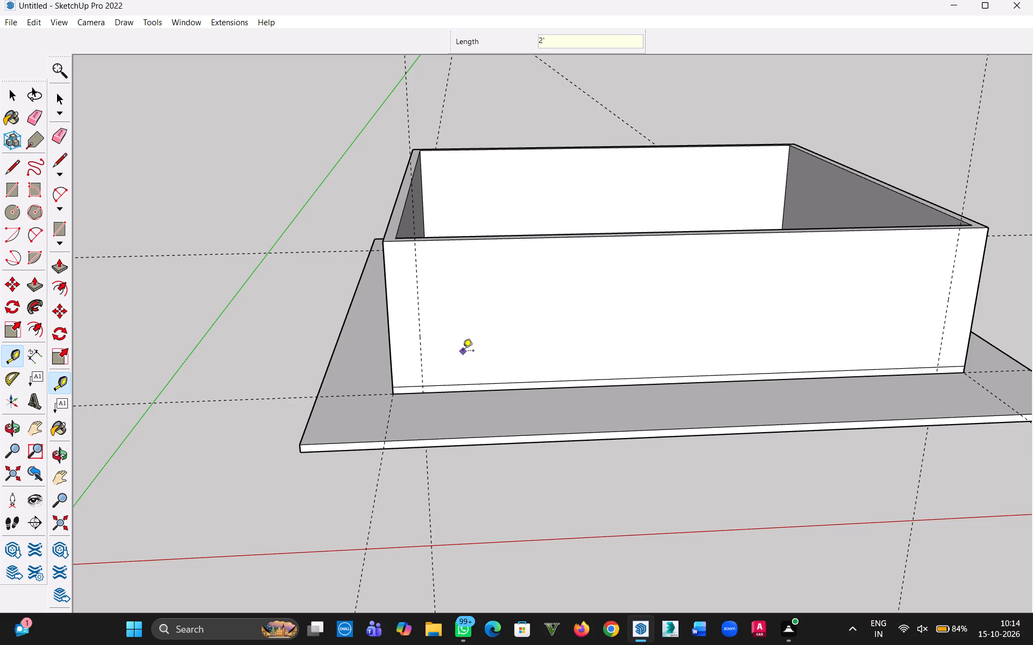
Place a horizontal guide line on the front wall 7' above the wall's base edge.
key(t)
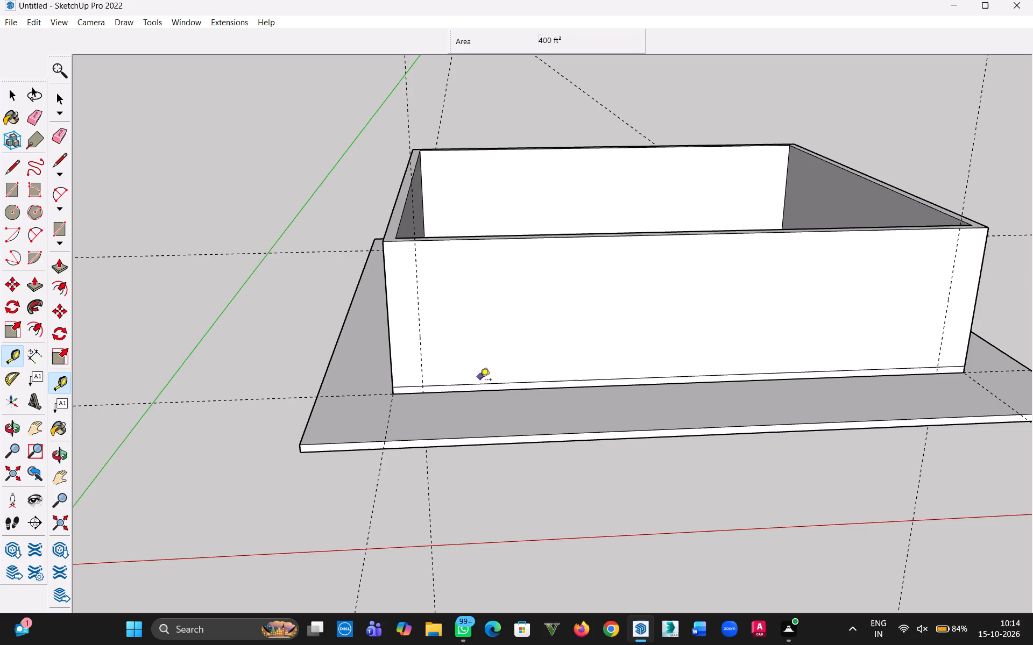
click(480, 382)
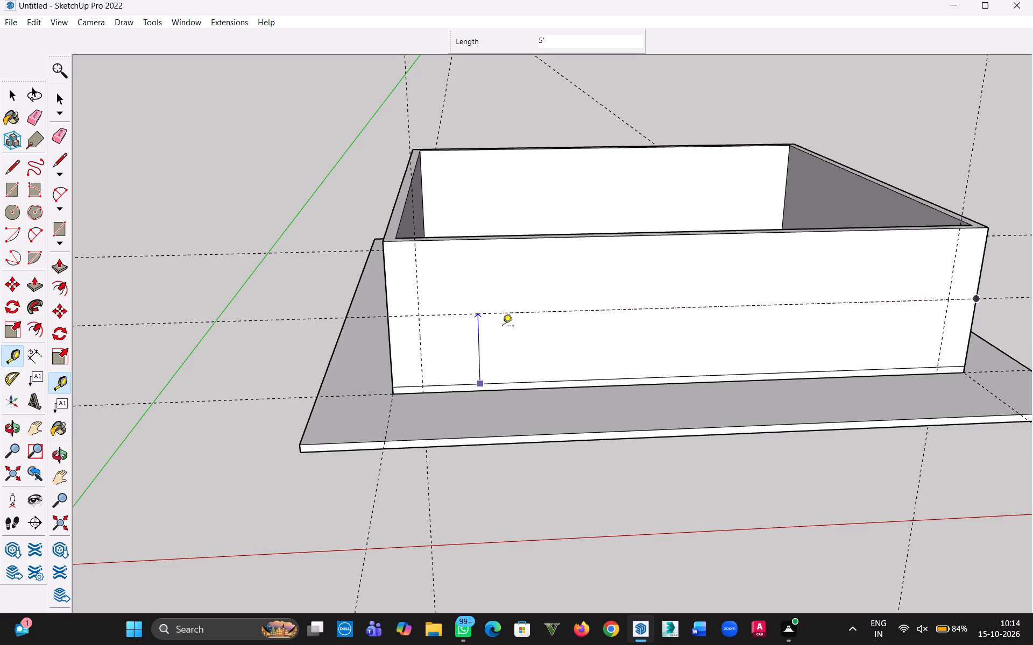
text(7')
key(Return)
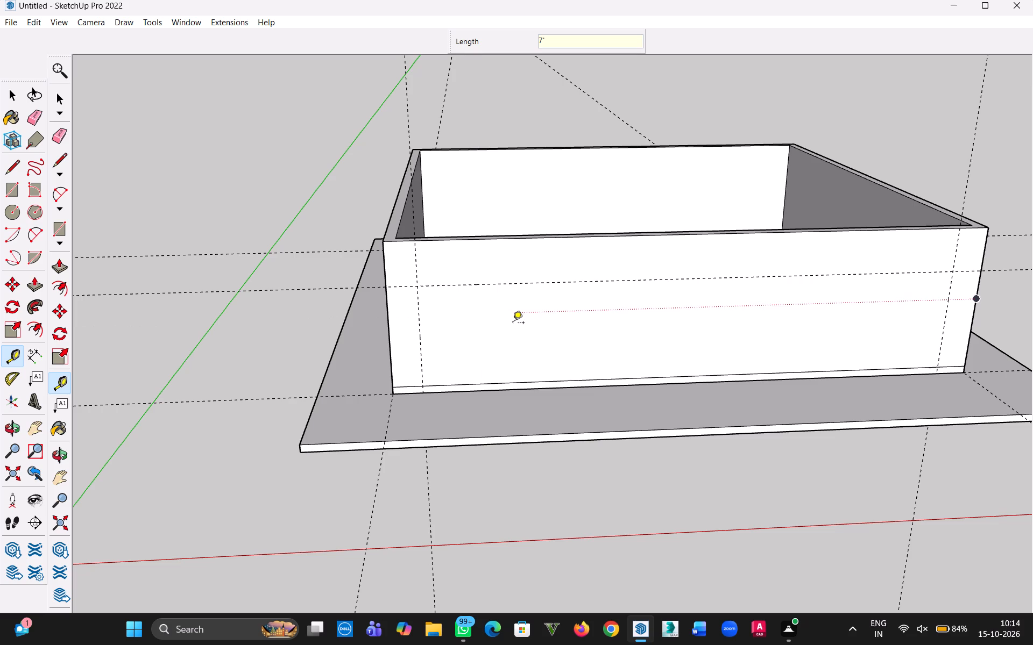
Undo the wall guides, group, walls, plinth, building footprint and slab guides, back to the bare slab.
scroll(662, 334, down, 8)
key(ctrl+z)
key(ctrl+z)
key(ctrl+z)
key(ctrl+z)
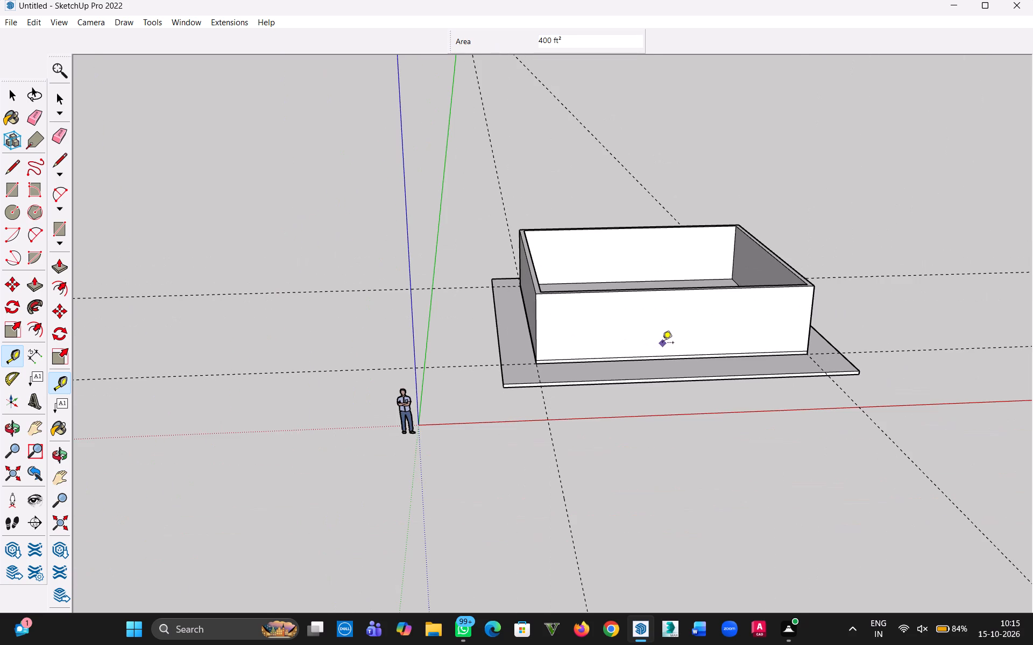
key(ctrl+z)
key(ctrl+z)
middle_drag(648, 319, 663, 505)
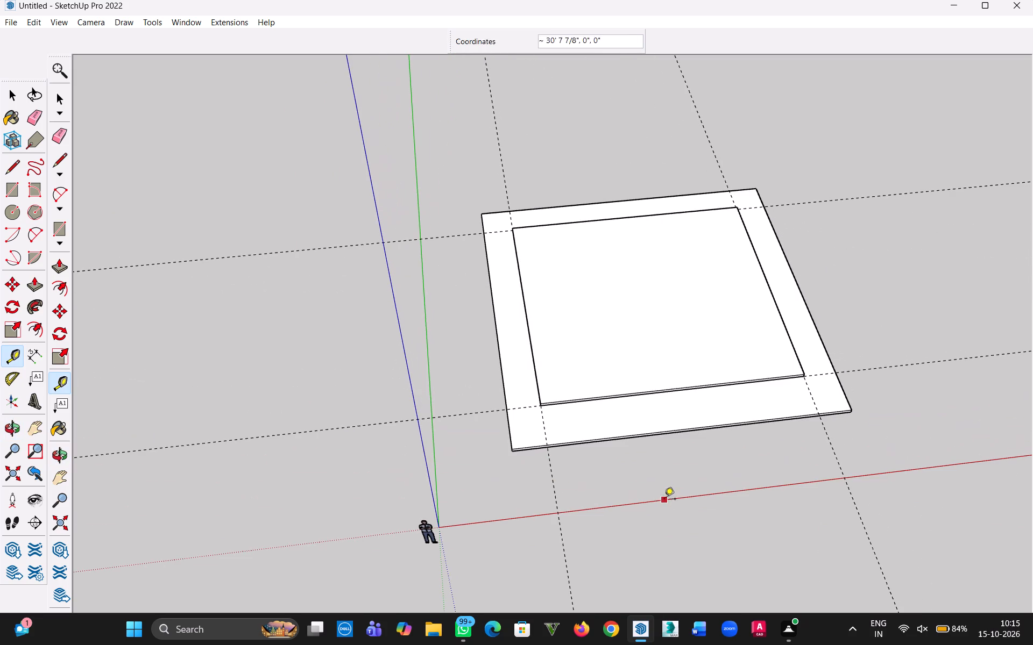
key(ctrl+z)
key(ctrl+z)
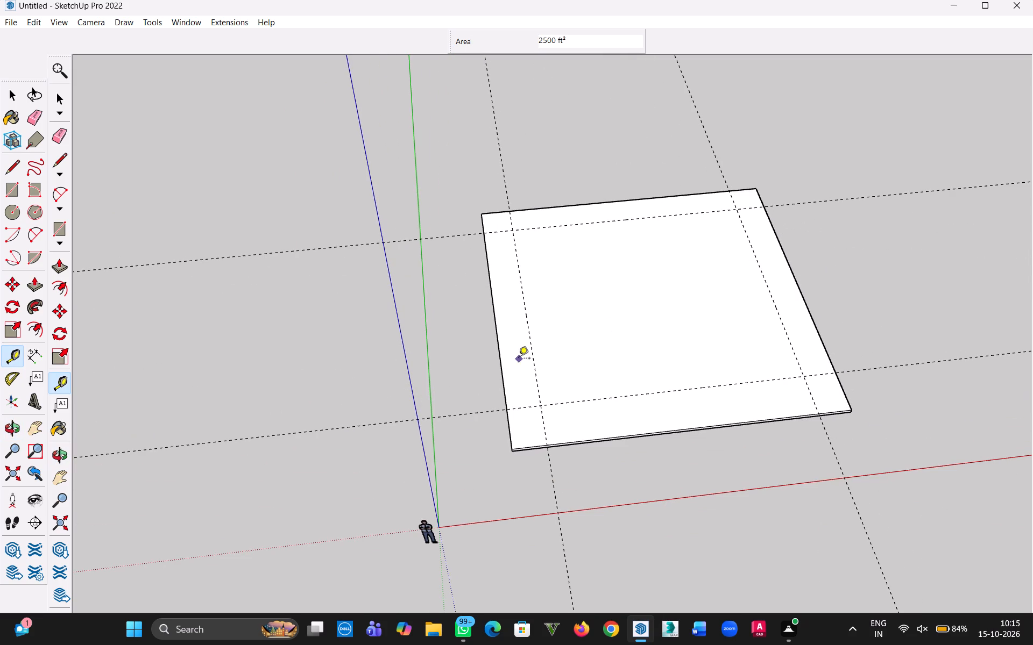
key(ctrl+z)
key(ctrl+z)
key(ctrl+z)
key(ctrl+z)
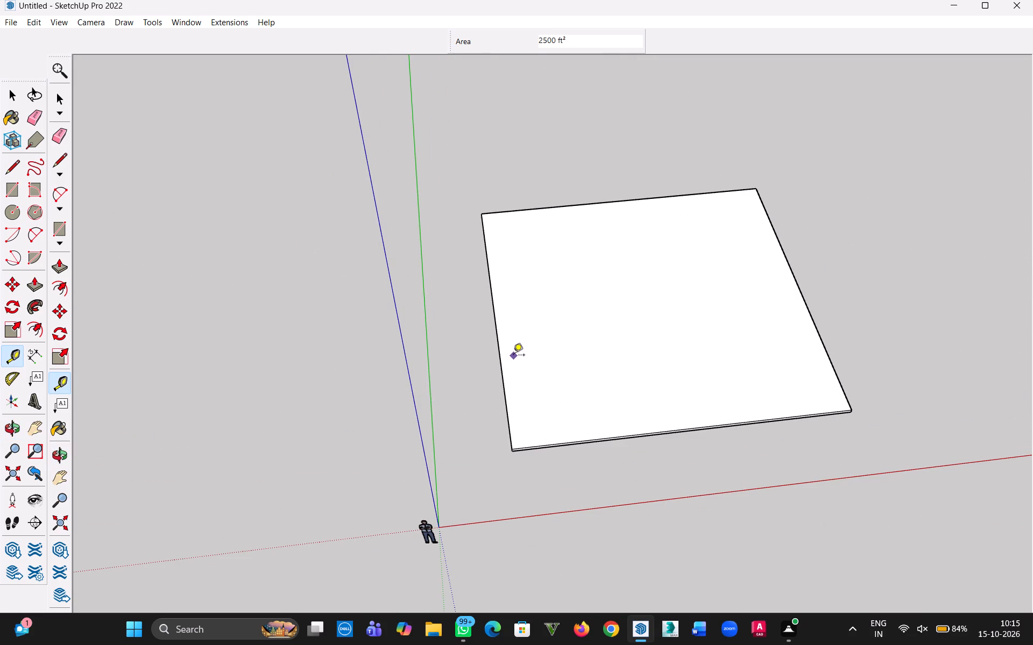
Place two guide lines on the slab, each 10' inside one of its side edges.
click(496, 342)
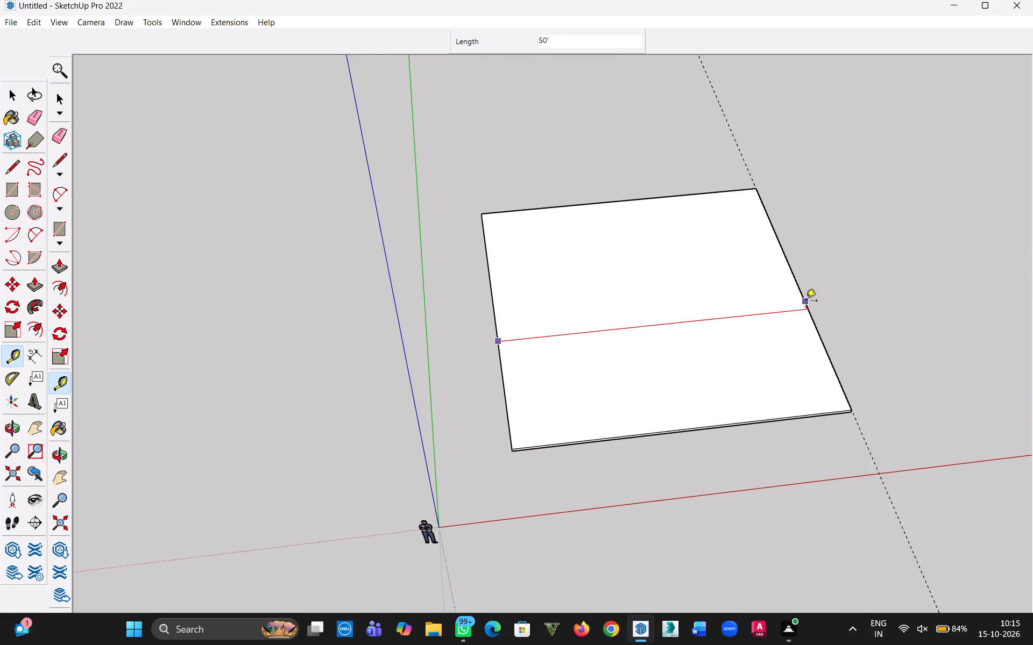
text(10')
key(Return)
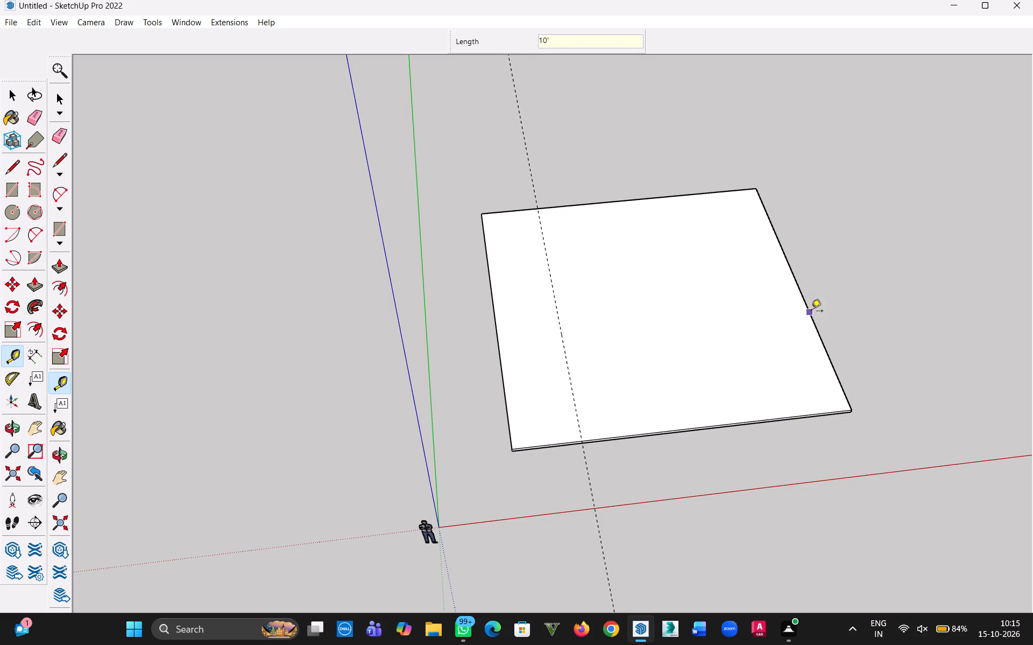
click(811, 312)
text(10')
key(Return)
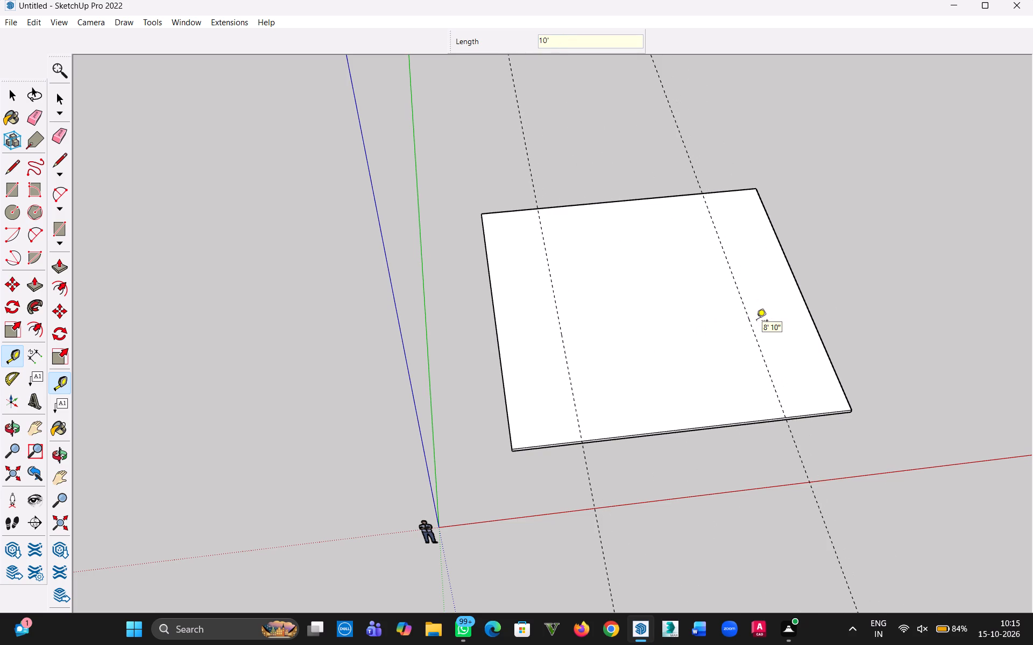
Place a guide line 10' inside the slab's back edge.
click(620, 203)
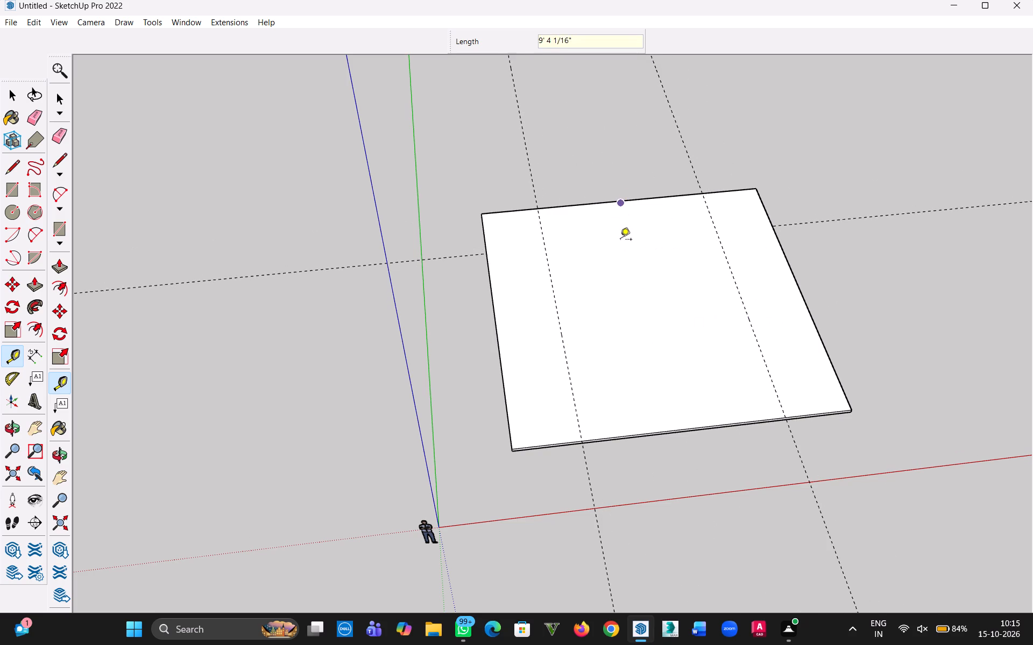
key(Escape)
click(603, 204)
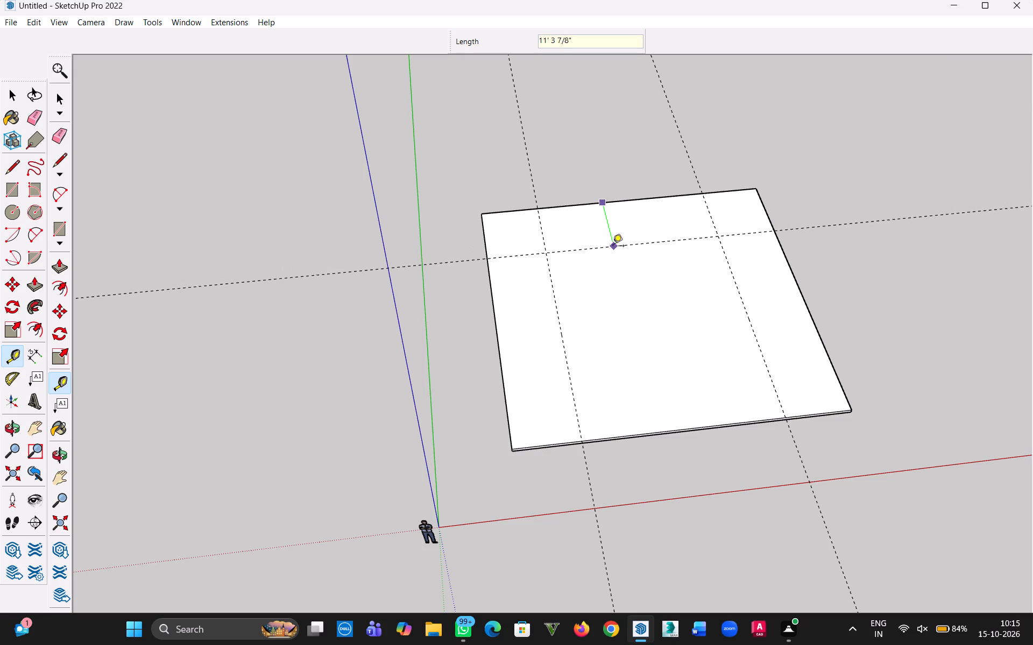
text(10')
key(Return)
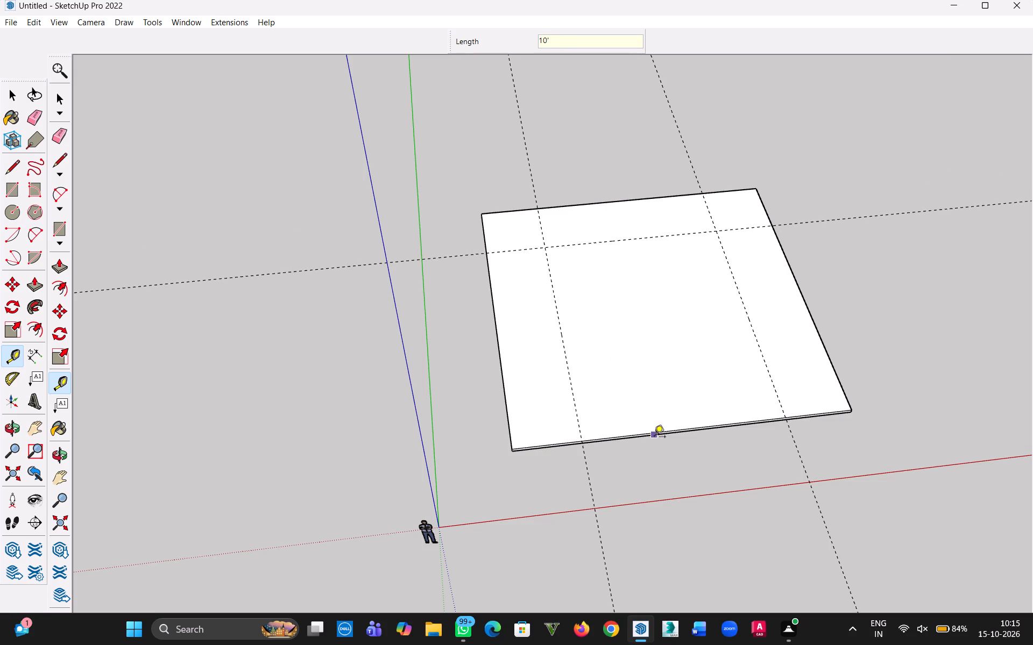
Place a guide line 12' inside the slab's front edge.
click(656, 432)
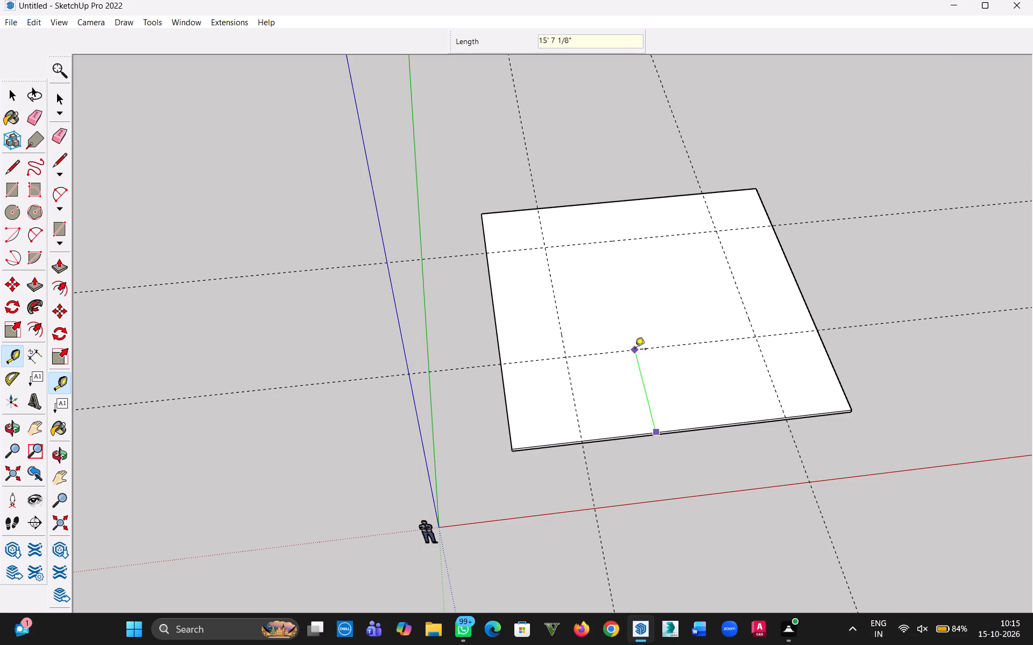
key(8)
key(BackSpace)
key(BackSpace)
key(BackSpace)
text(12')
key(Return)
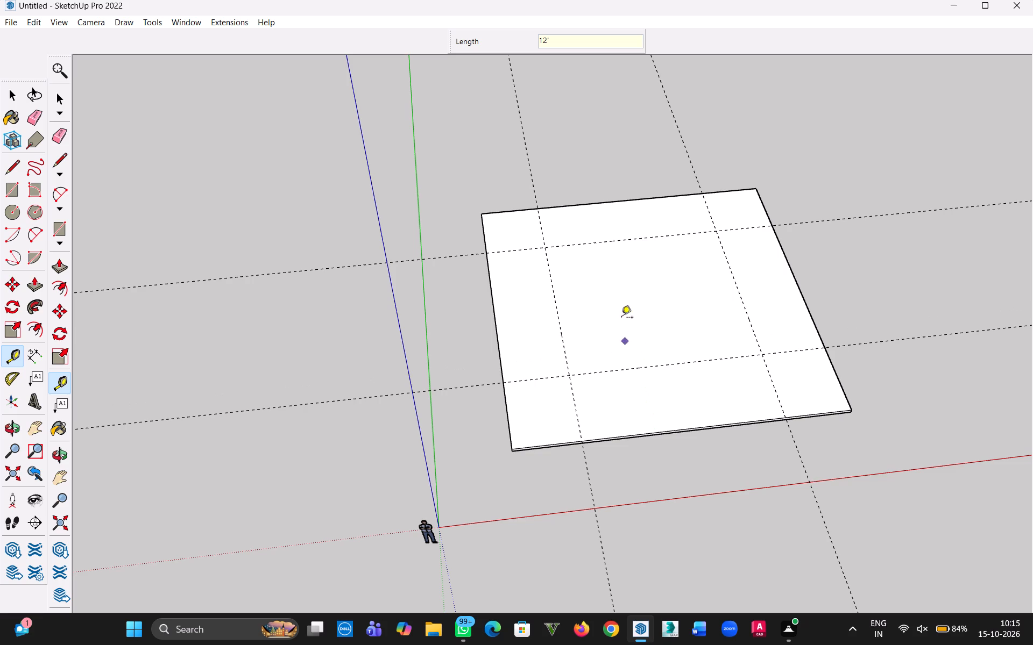
Draw a 30' by 28' rectangle on the slab between opposite guide intersections as the building footprint.
key(r)
click(544, 250)
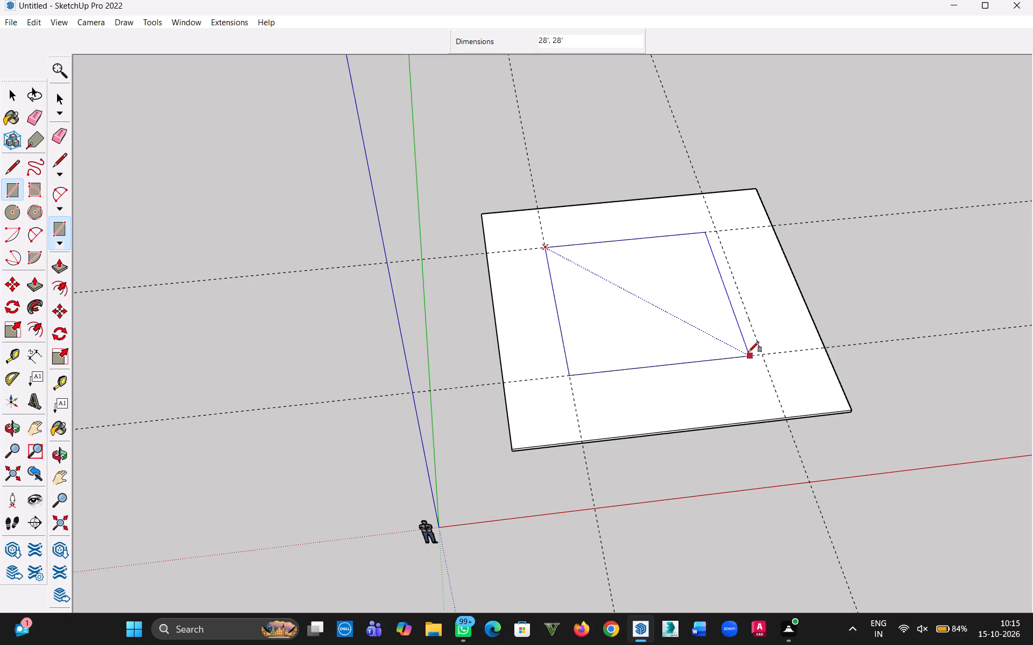
click(762, 354)
click(9, 92)
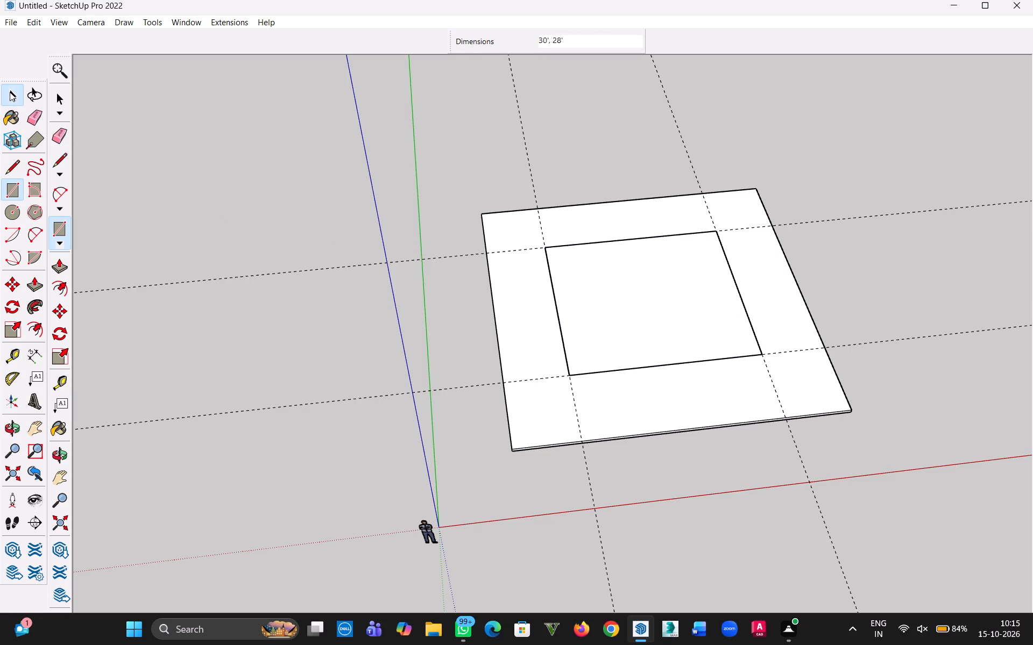
click(197, 167)
Push/Pull the footprint rectangle up 6" to form a raised plinth.
key(p)
click(621, 319)
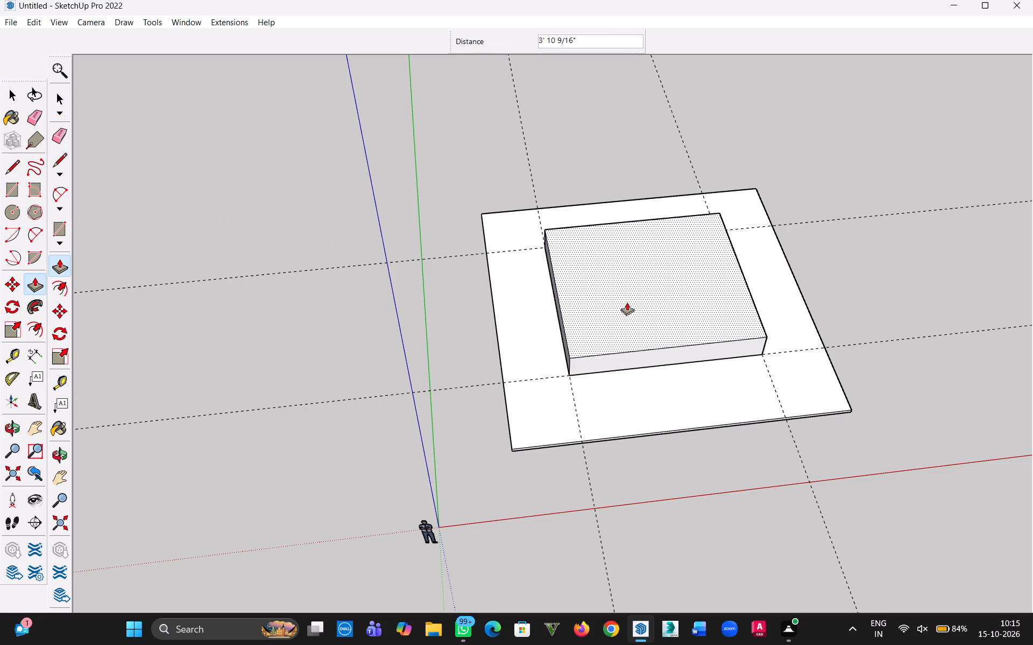
key(6)
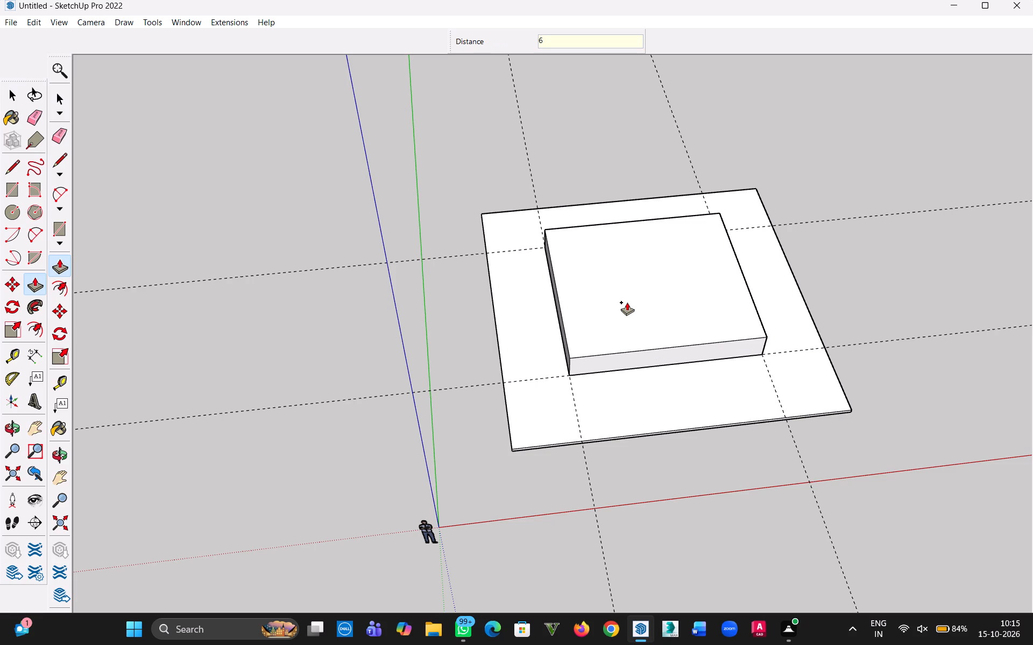
key(shift+quotedbl)
key(Return)
click(17, 103)
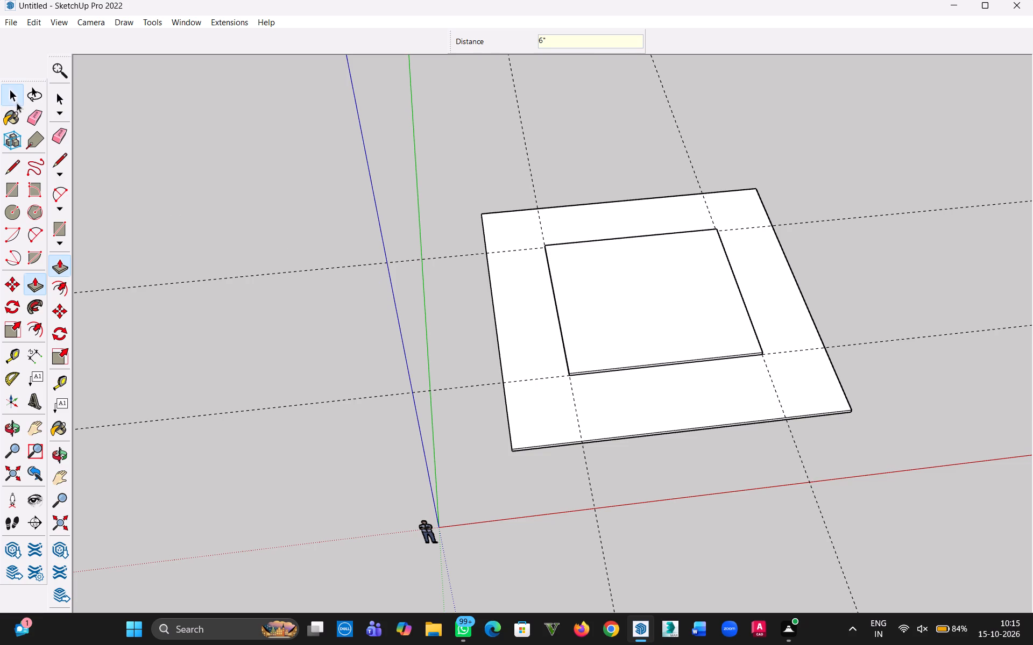
Offset the plinth's top outline 9" inward to mark the wall thickness.
click(34, 335)
click(609, 339)
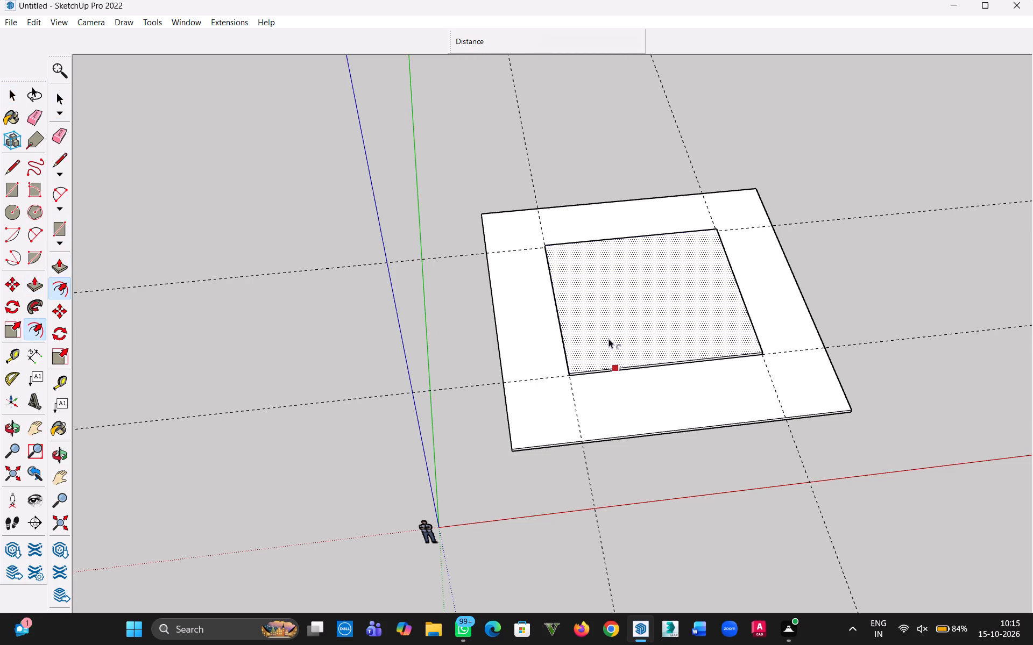
text(9")
key(Return)
click(14, 95)
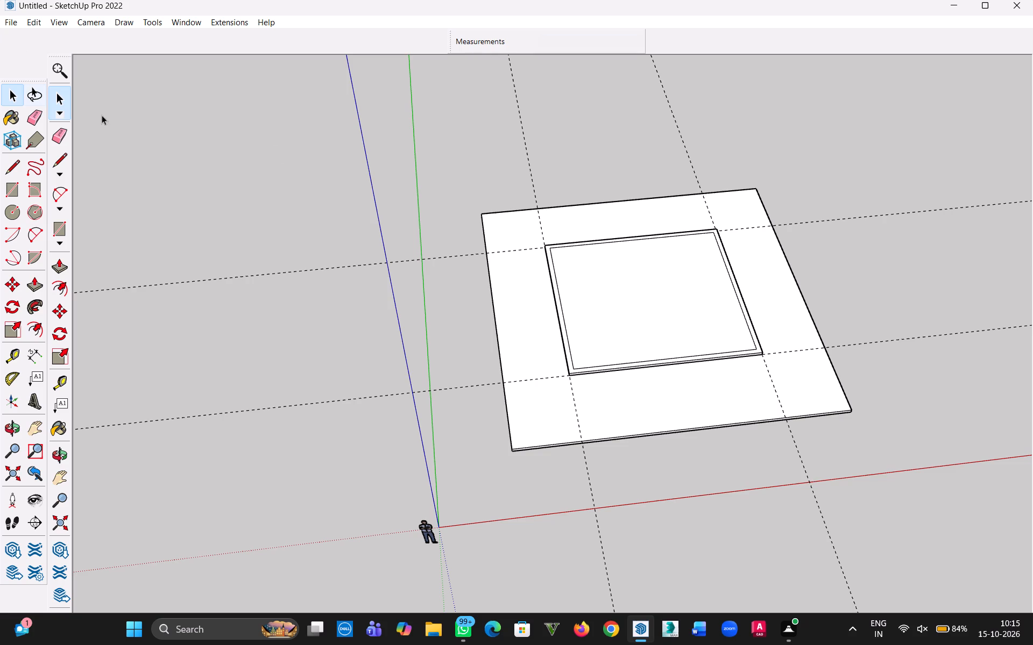
click(447, 181)
Push/Pull the 9" wall outline on the plinth up 10' to raise the ground-floor walls.
scroll(605, 331, up, 6)
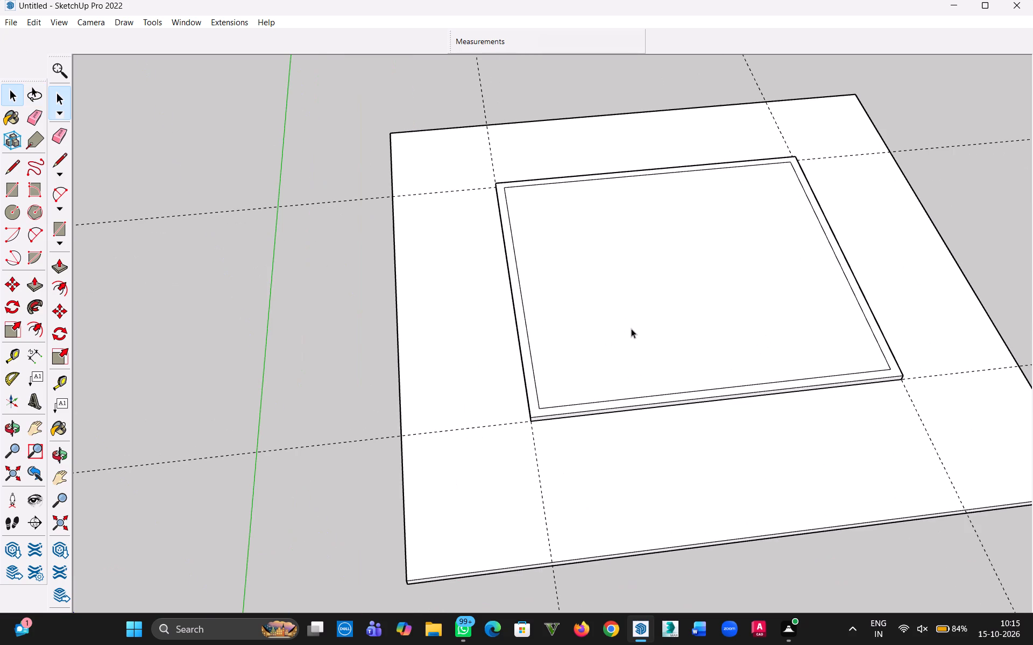
key(p)
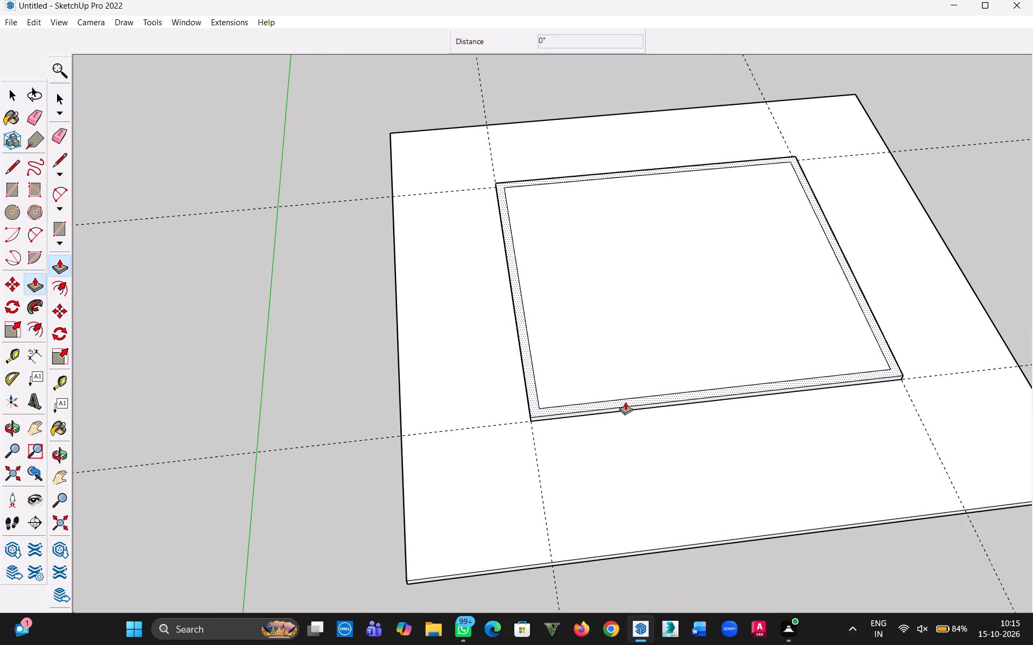
click(622, 397)
key(Escape)
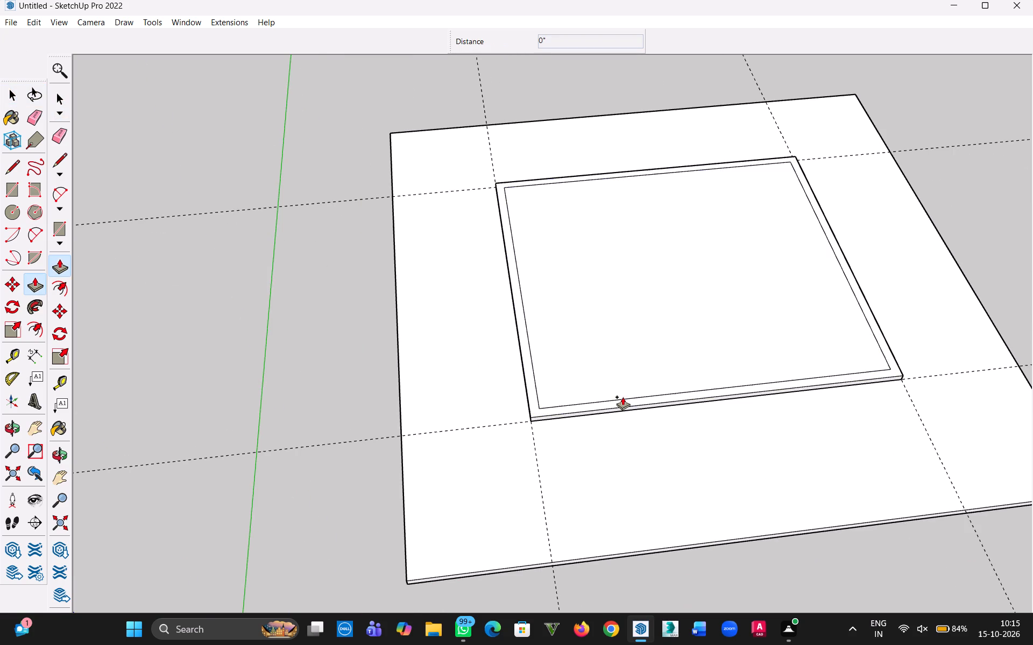
click(617, 400)
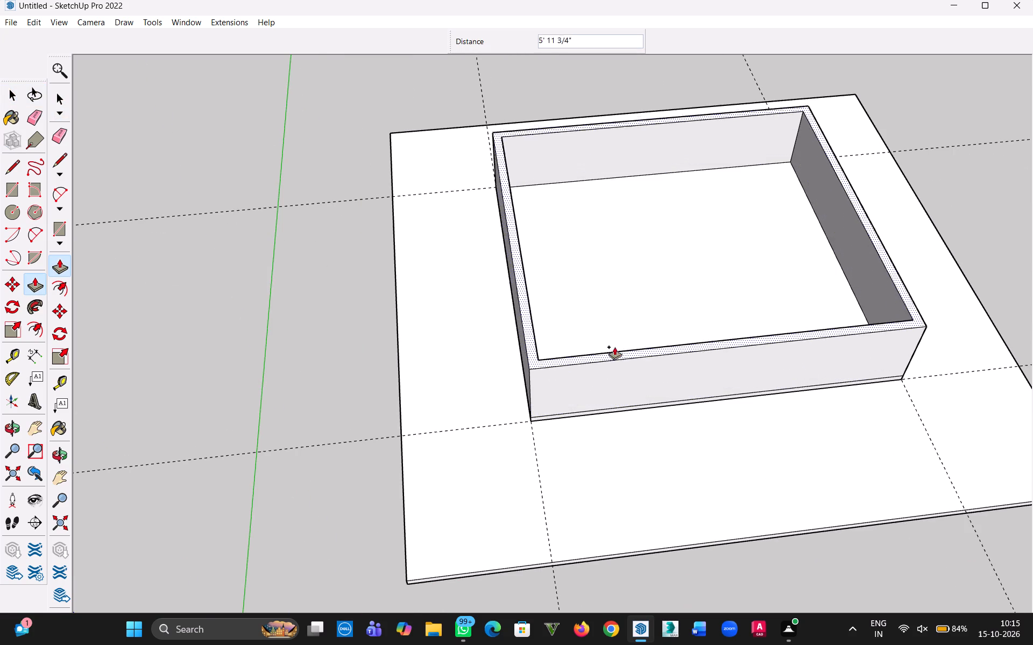
text(10')
key(Return)
scroll(619, 354, down, 1)
middle_drag(613, 395, 587, 304)
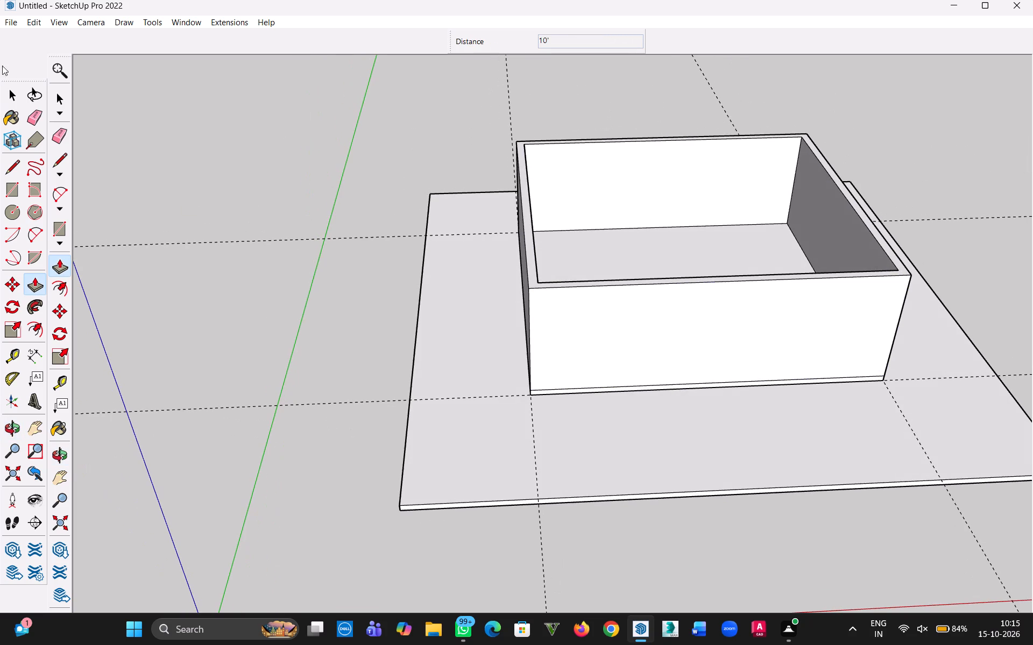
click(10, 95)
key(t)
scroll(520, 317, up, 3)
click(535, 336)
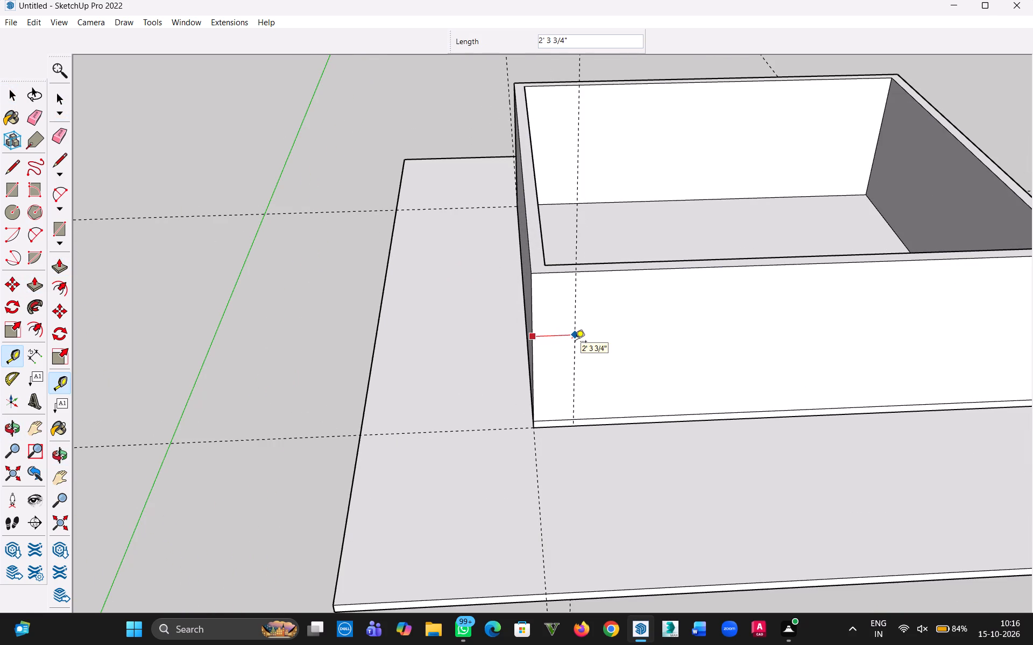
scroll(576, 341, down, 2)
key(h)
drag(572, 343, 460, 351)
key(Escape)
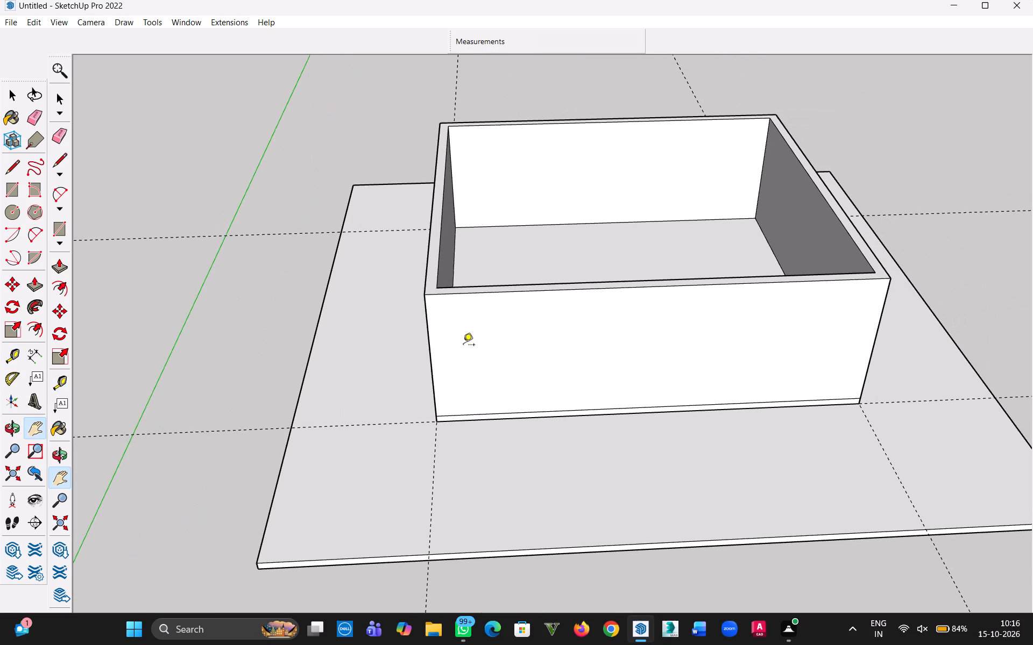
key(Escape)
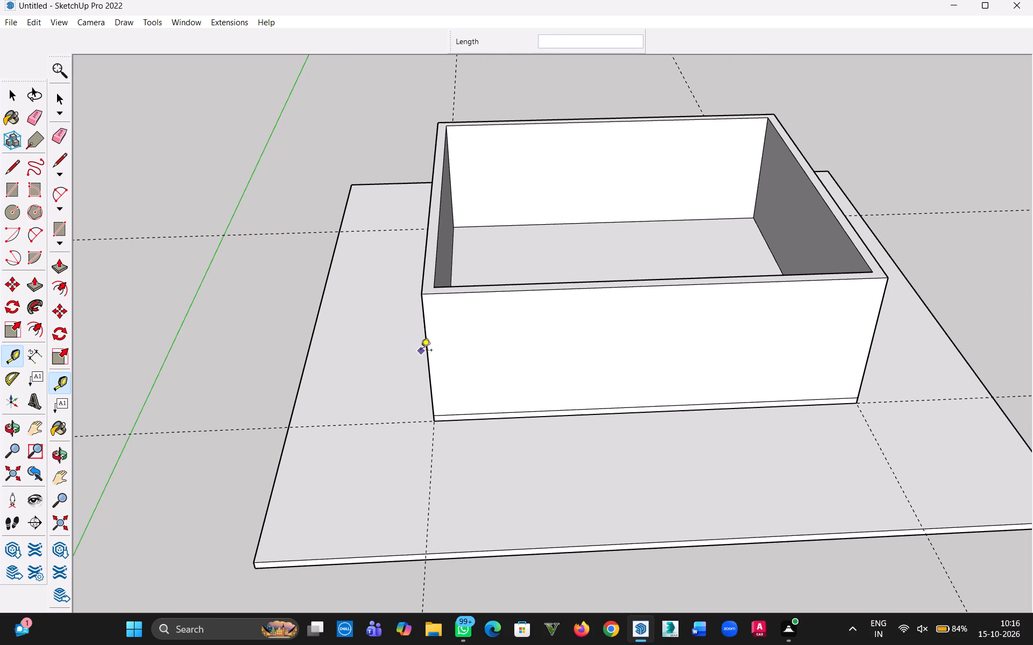
Select all the connected plinth and wall geometry and make it a group.
click(13, 104)
triple_click(513, 348)
click(513, 348)
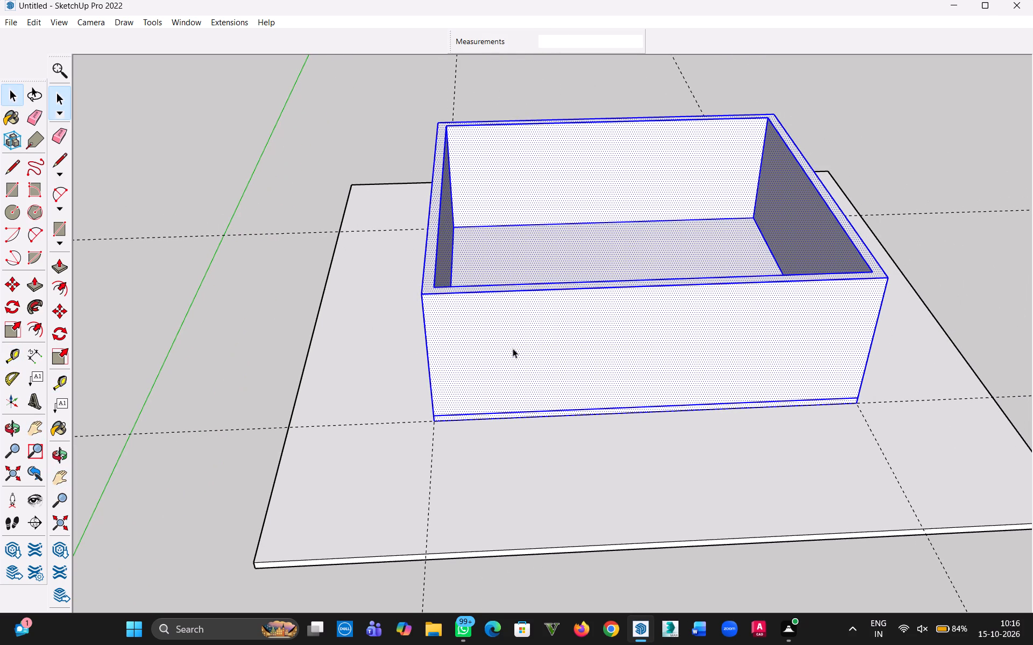
right_click(513, 348)
click(572, 460)
Inside the group, copy the front wall's left vertical edge 30' to its right edge and divide by 3 to form equal bays.
double_click(475, 350)
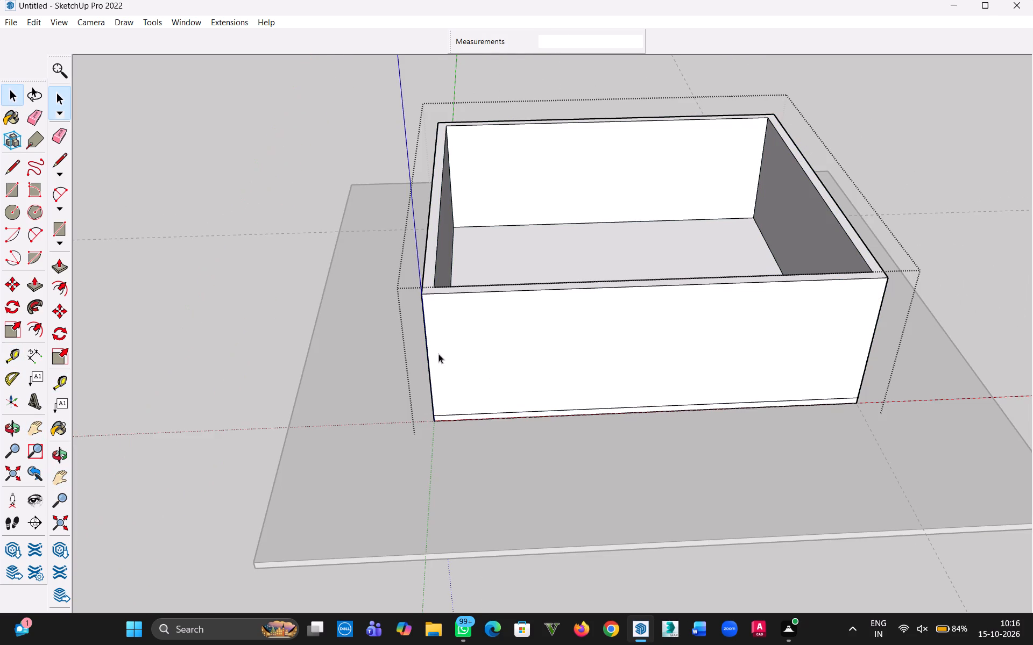
click(428, 360)
key(m)
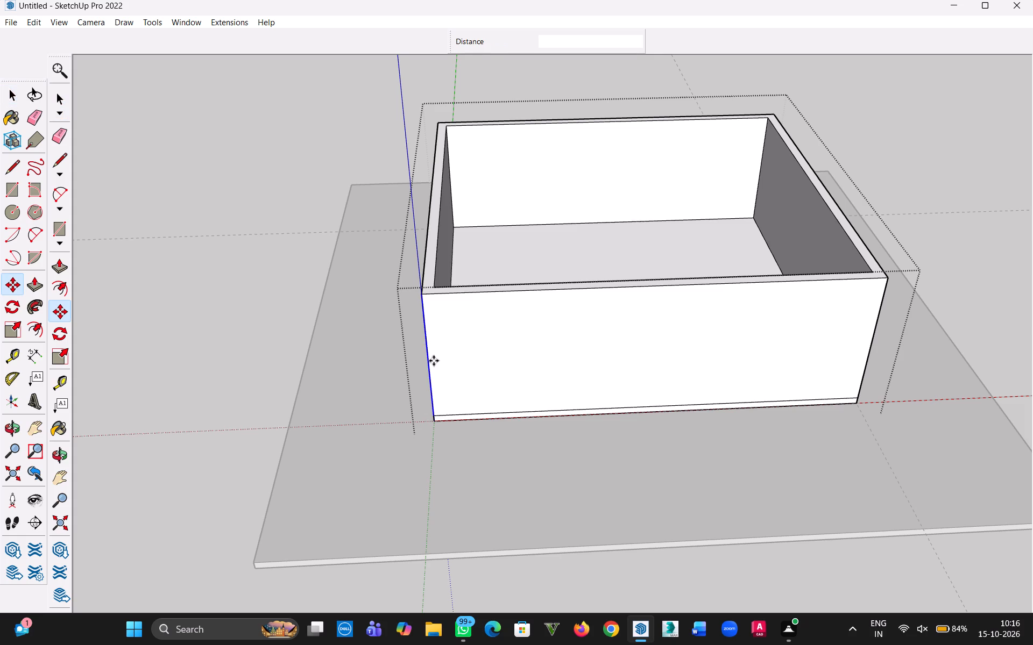
click(428, 361)
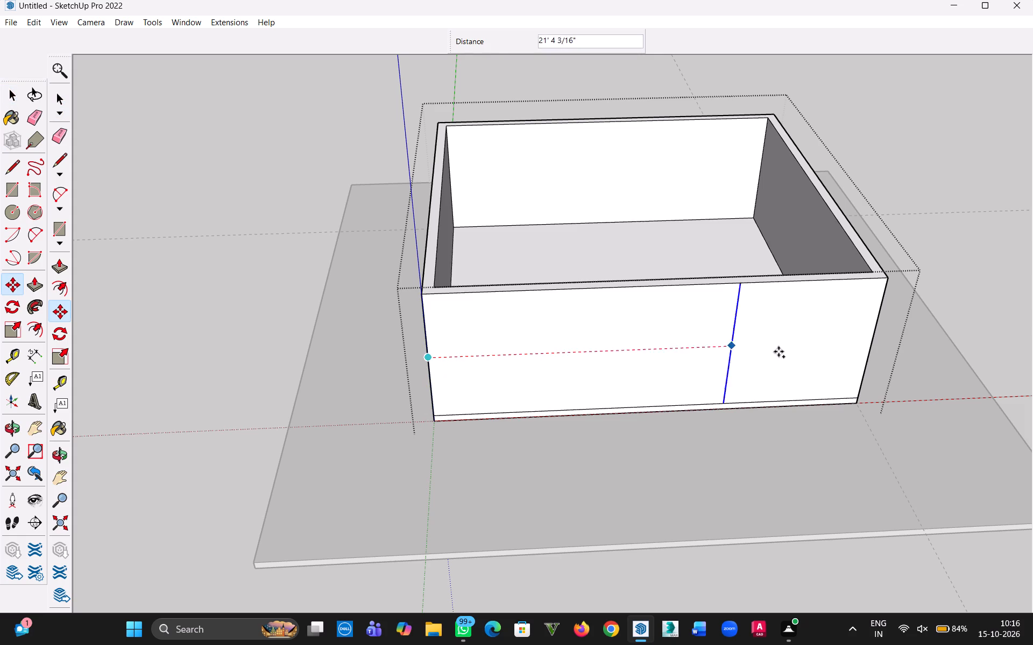
click(868, 344)
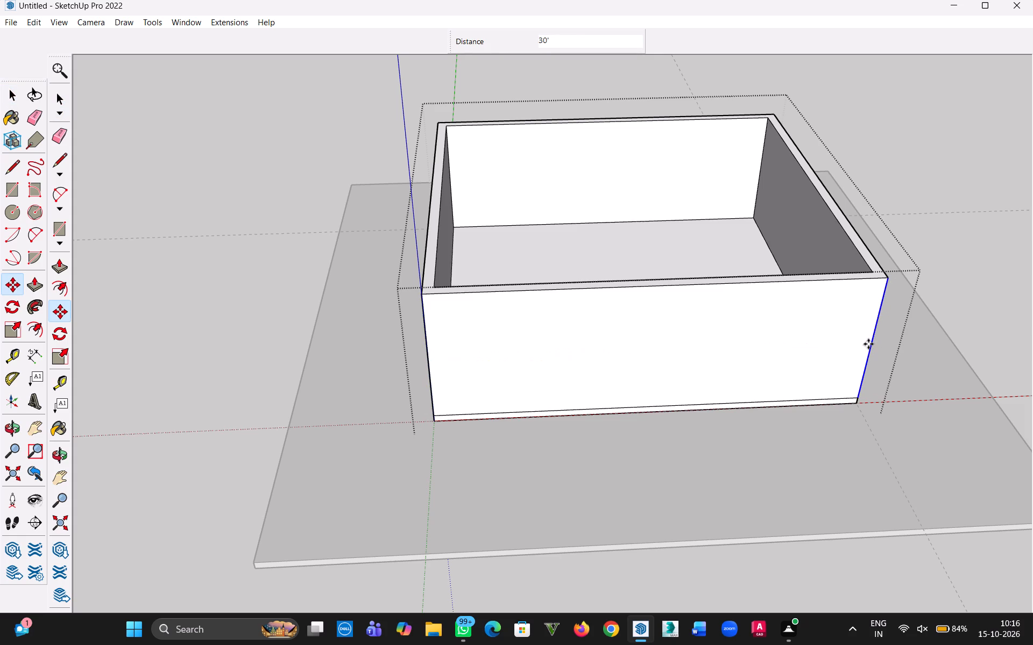
text(/3)
key(Return)
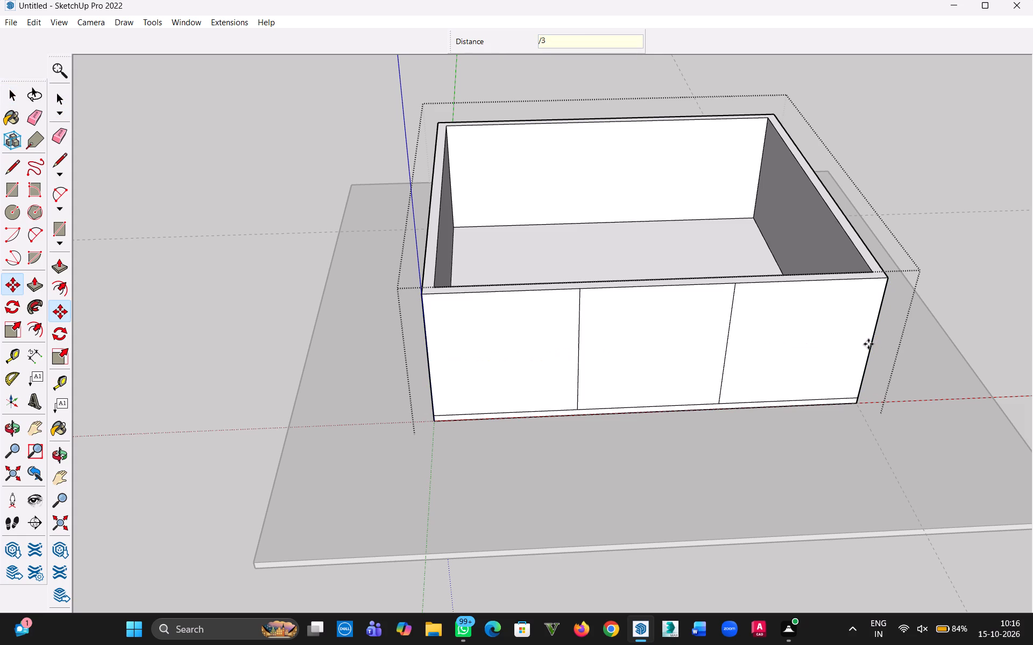
click(11, 97)
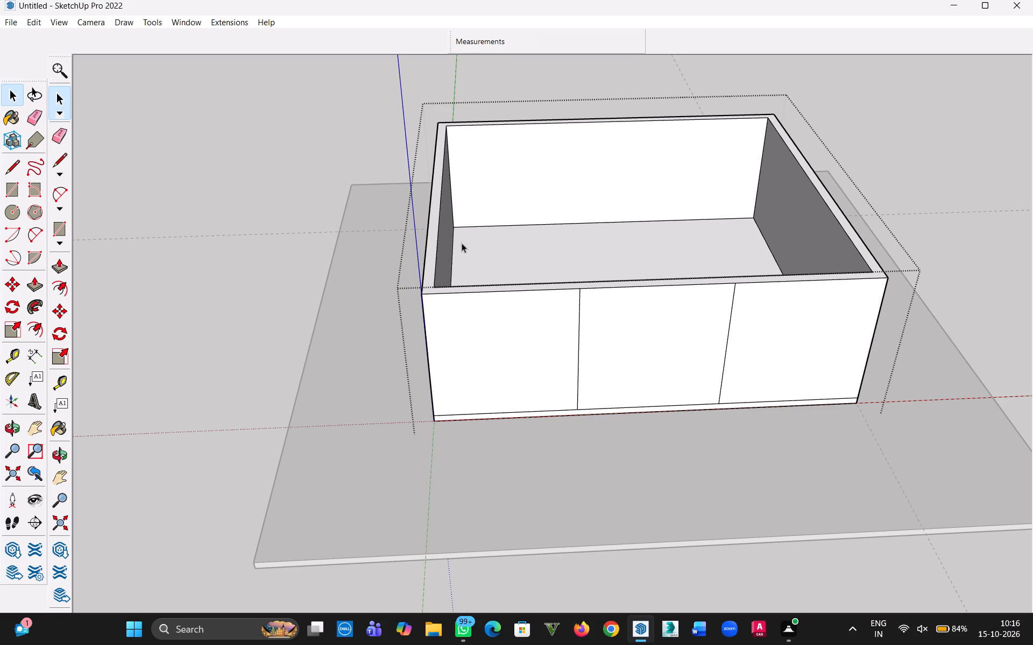
Place vertical guide lines 1' inside both side edges of the front wall's left bay.
middle_drag(620, 377, 600, 350)
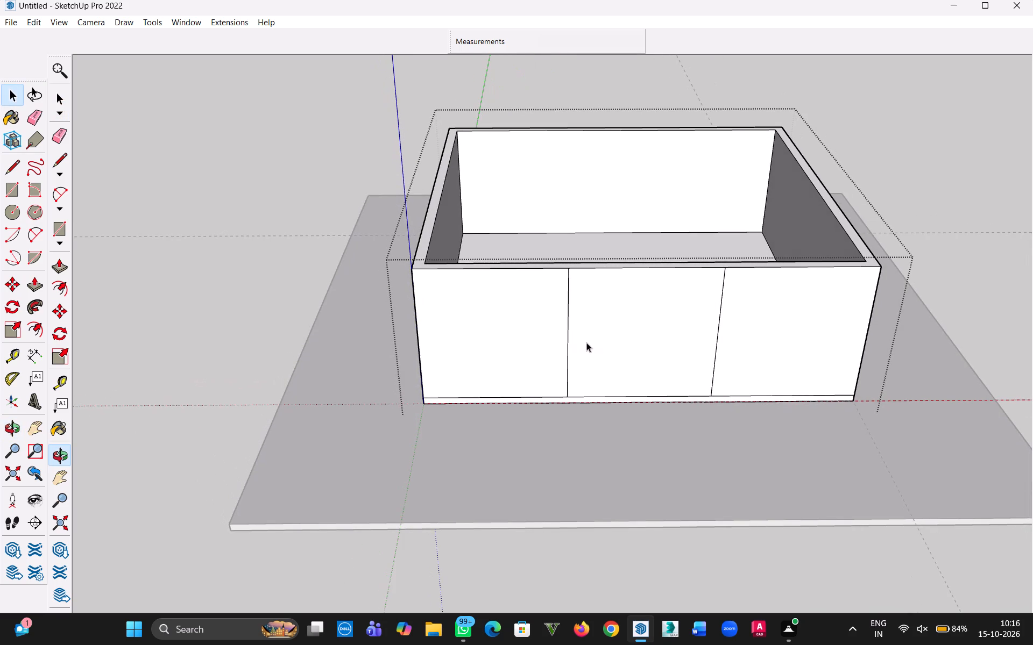
scroll(589, 311, up, 4)
middle_drag(596, 314, 589, 279)
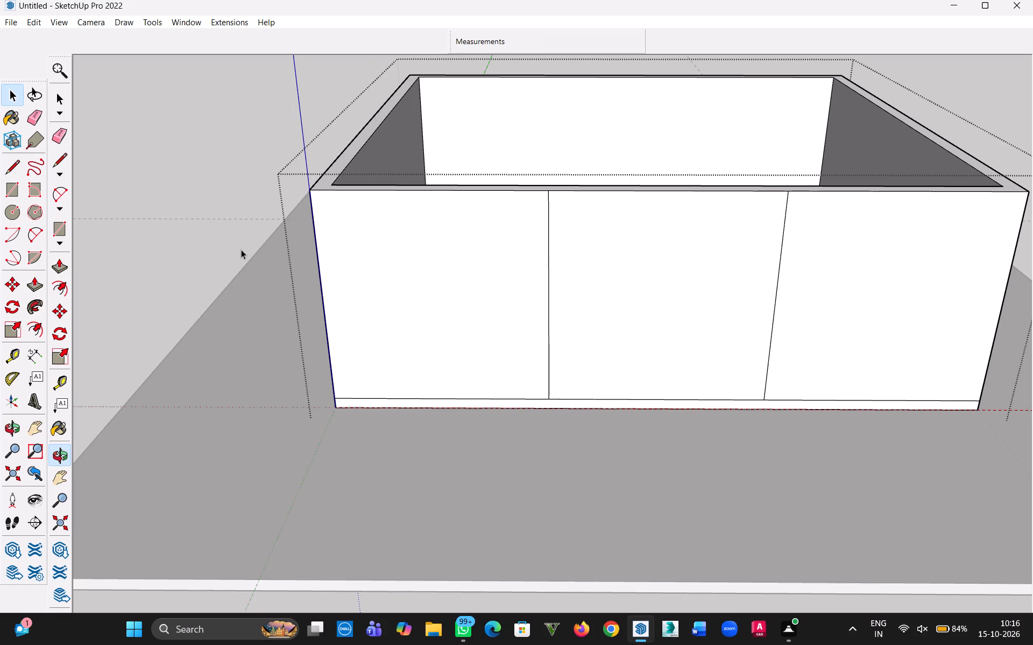
middle_drag(377, 329, 391, 330)
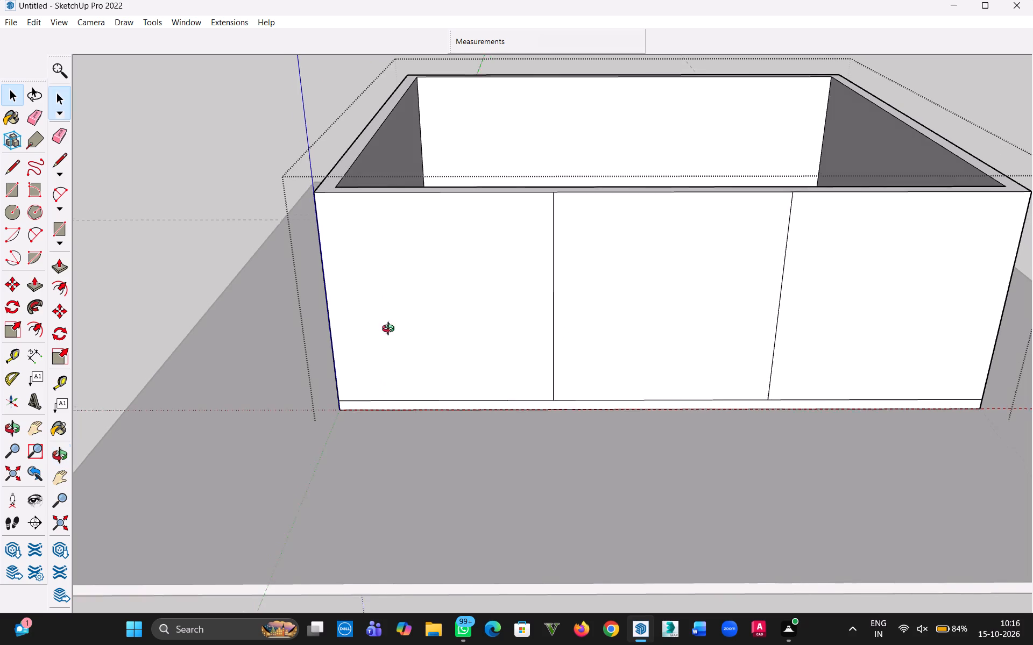
middle_drag(391, 330, 437, 325)
key(t)
click(390, 330)
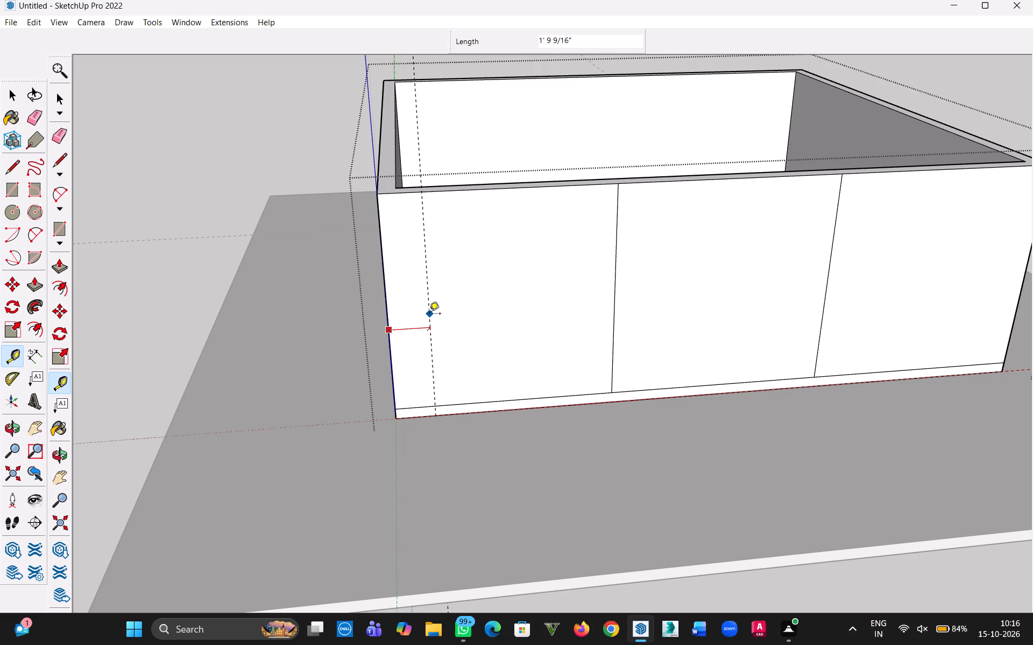
text(1')
key(Return)
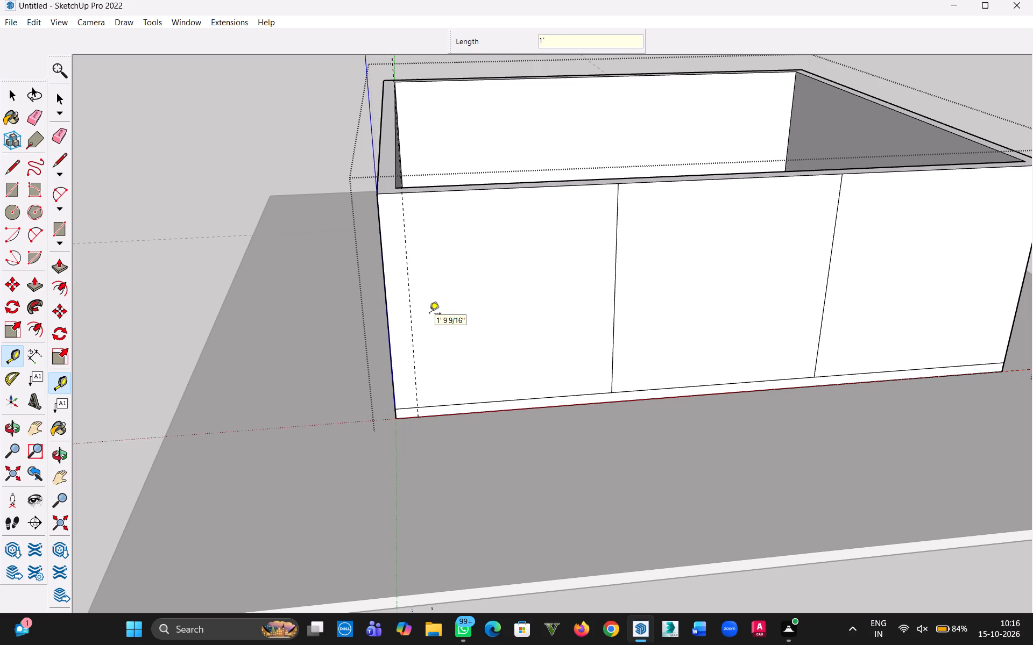
click(613, 310)
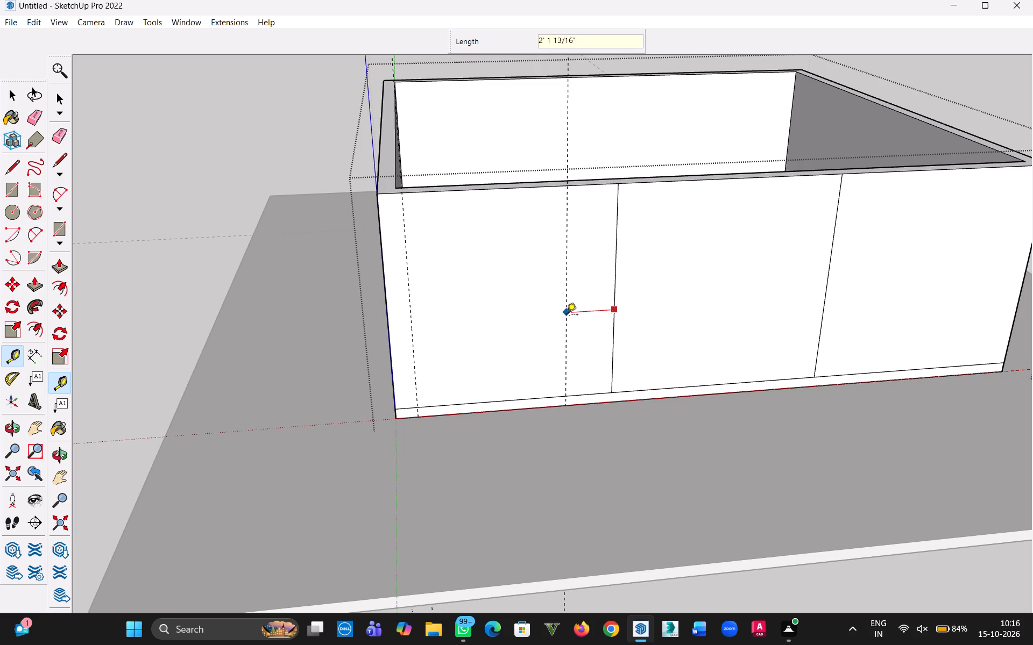
text(1')
key(Return)
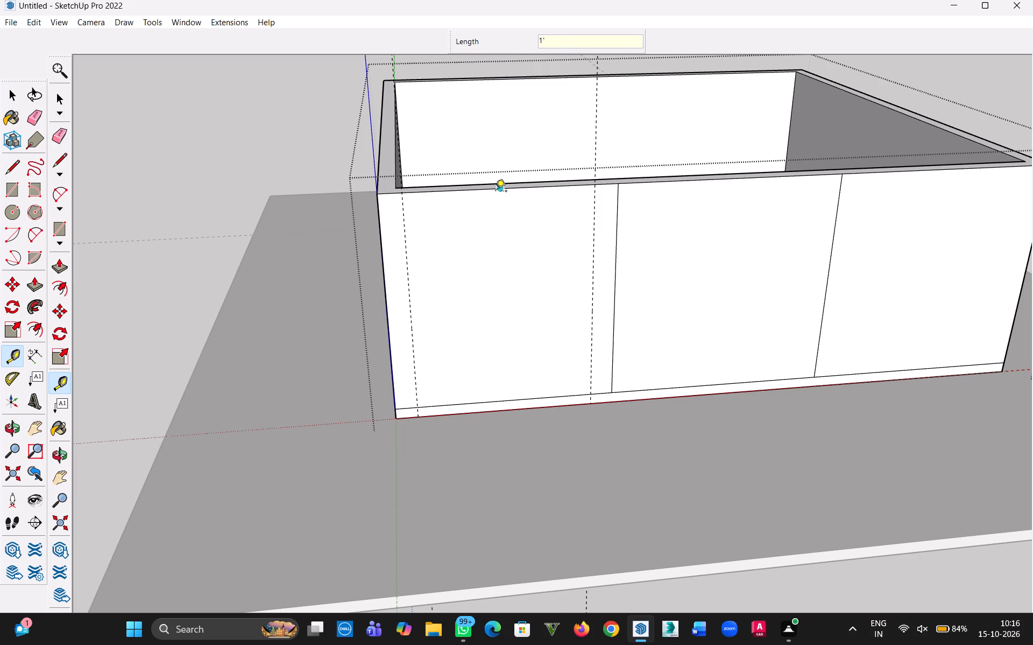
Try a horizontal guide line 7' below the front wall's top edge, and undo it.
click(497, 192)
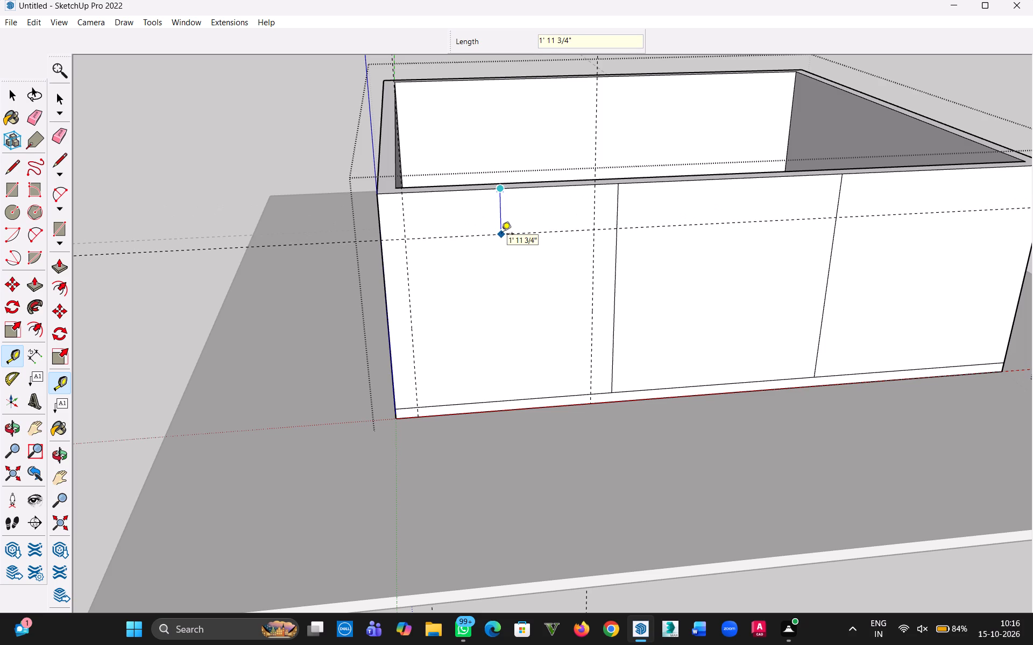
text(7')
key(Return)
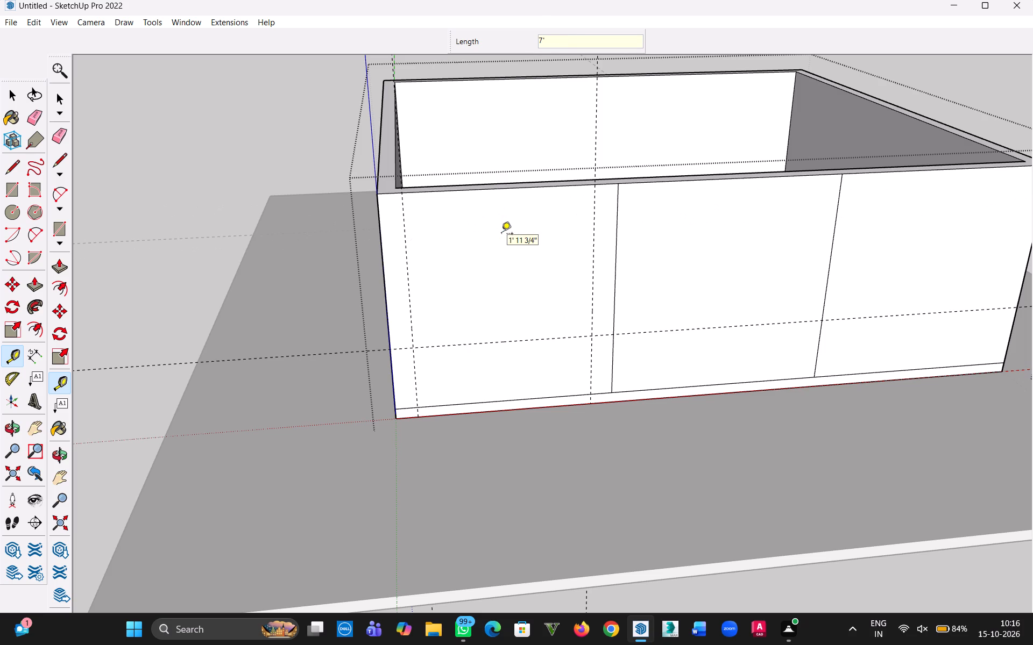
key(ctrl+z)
Place a horizontal guide line 7' above the plinth line on the front wall.
click(512, 403)
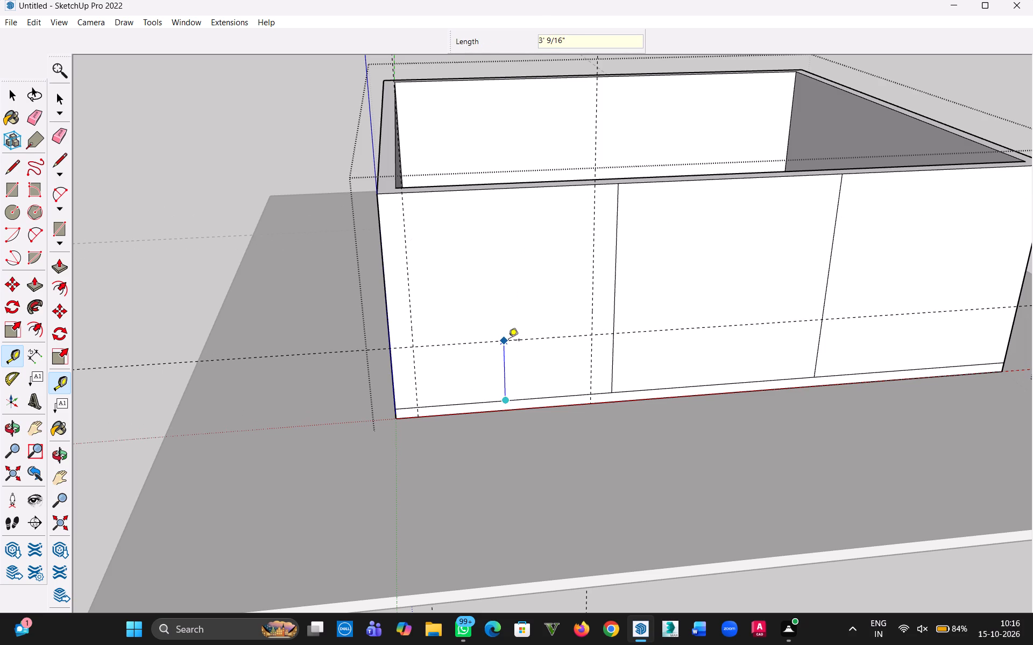
text(7')
key(Return)
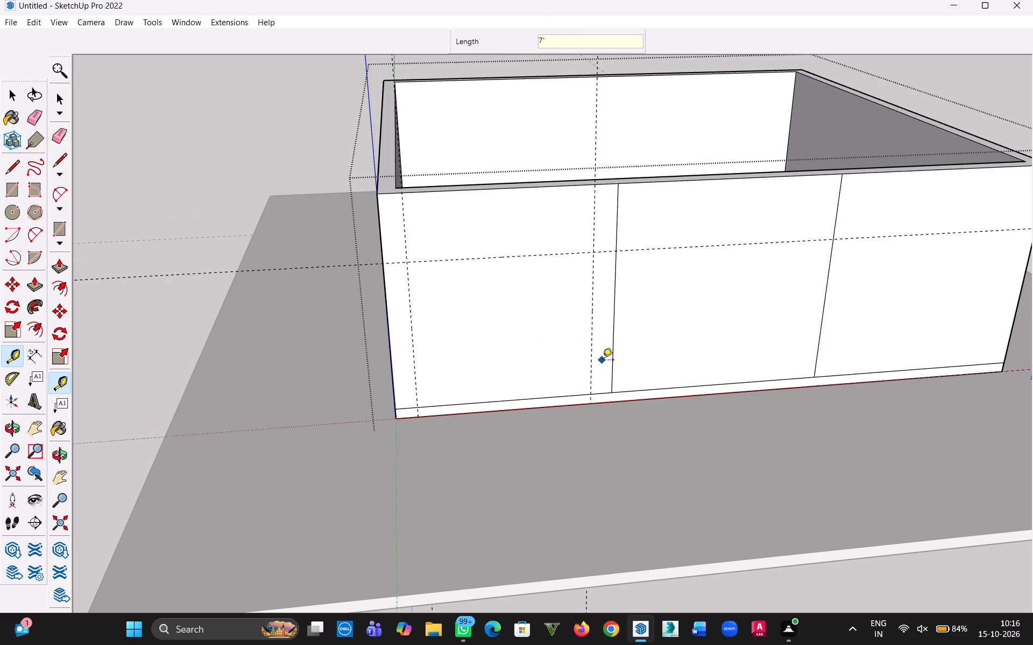
Place vertical guide lines 2' inside both side edges of the front wall's right bay.
key(h)
drag(643, 357, 279, 391)
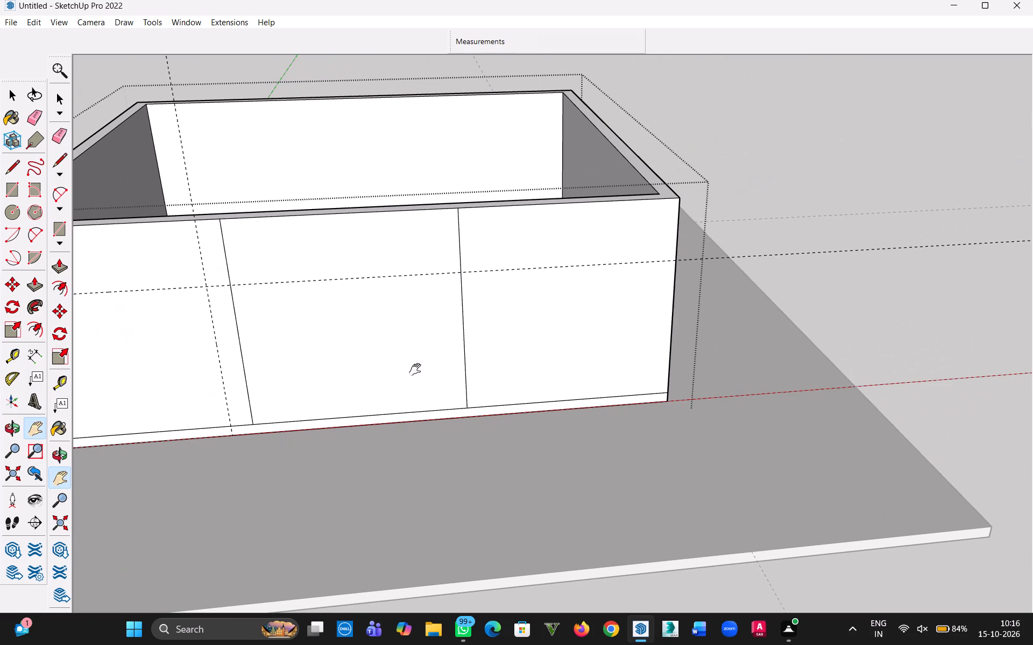
key(Escape)
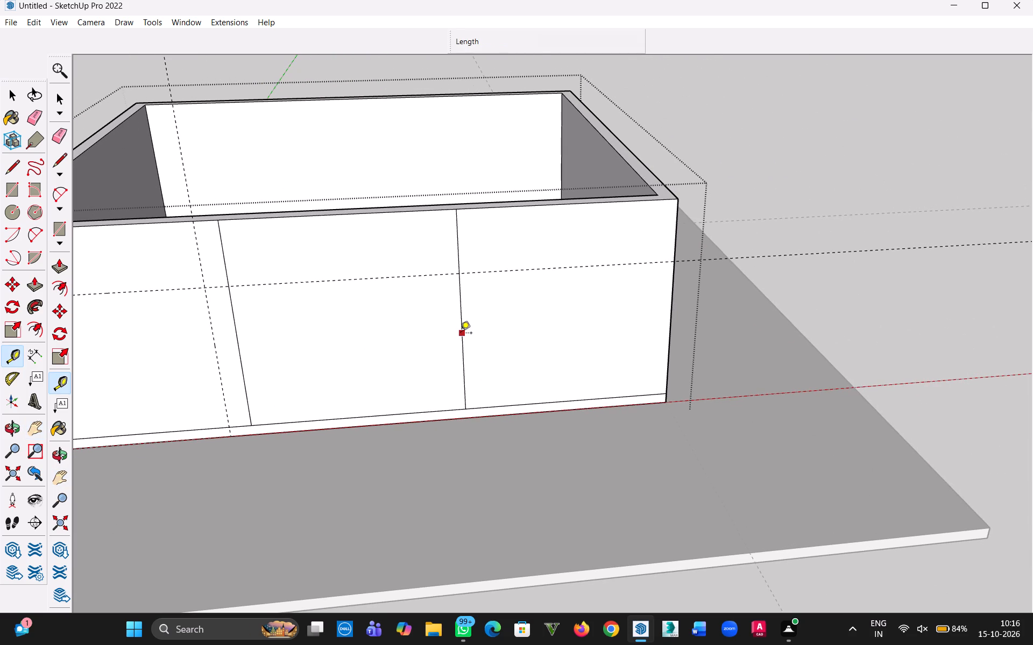
click(461, 334)
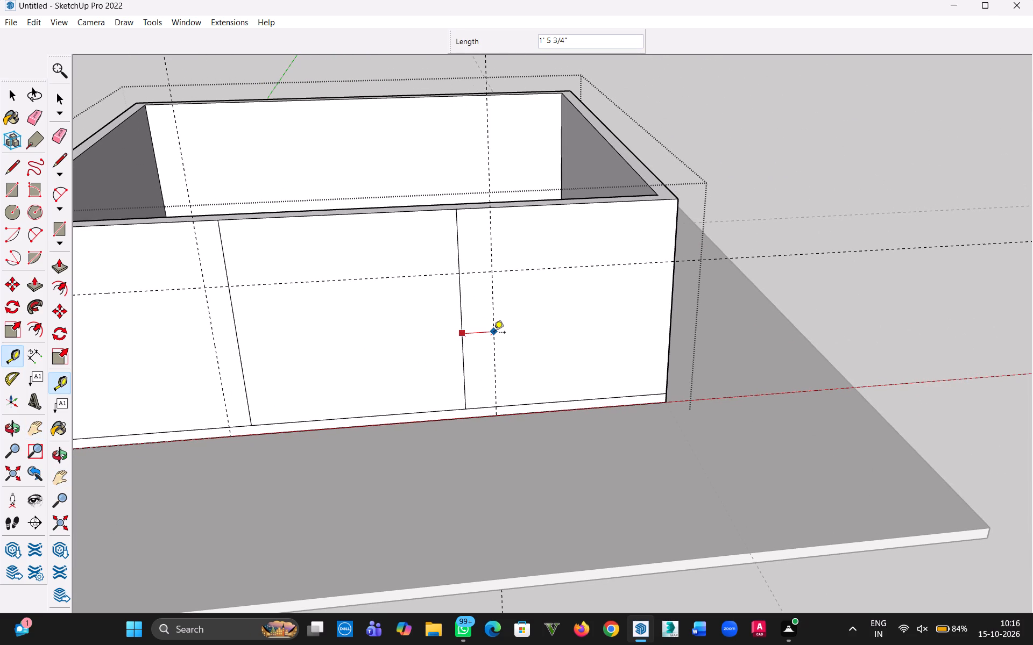
text(2')
key(Return)
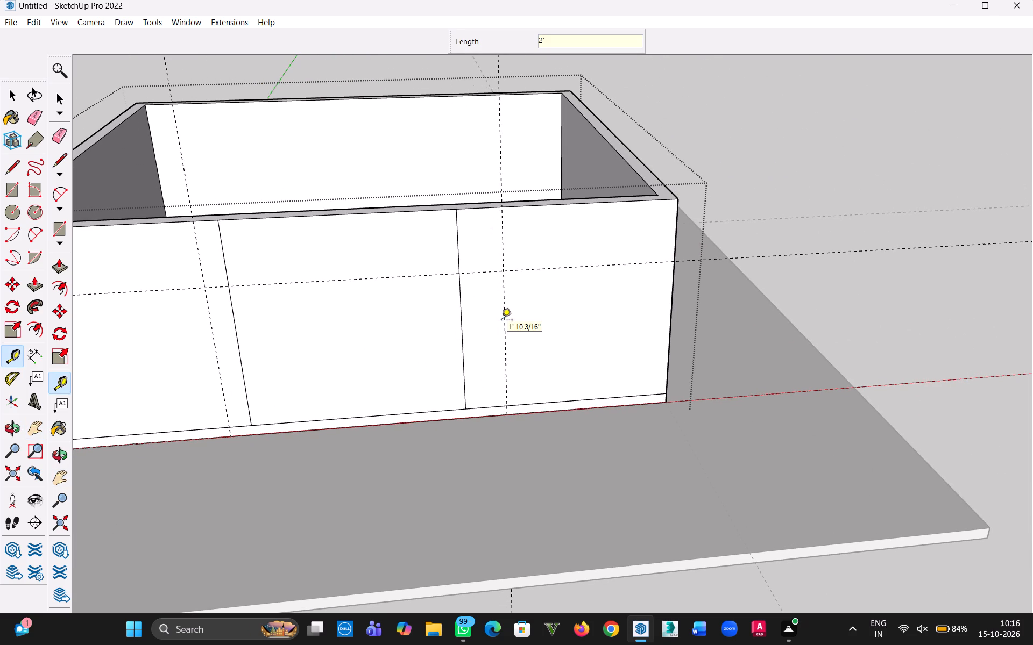
click(669, 321)
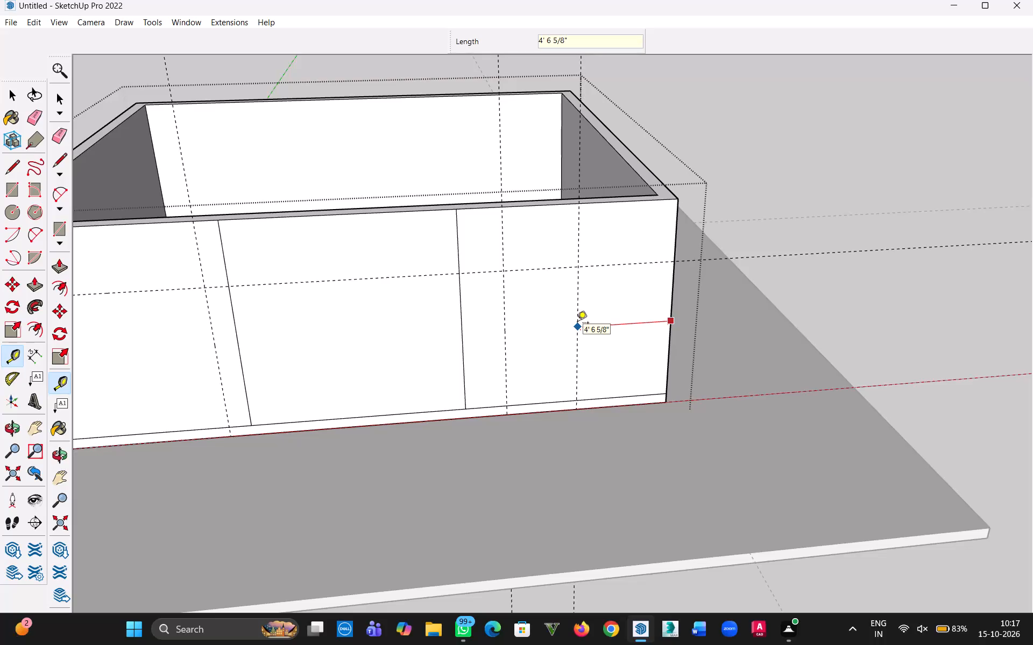
text(2')
key(Return)
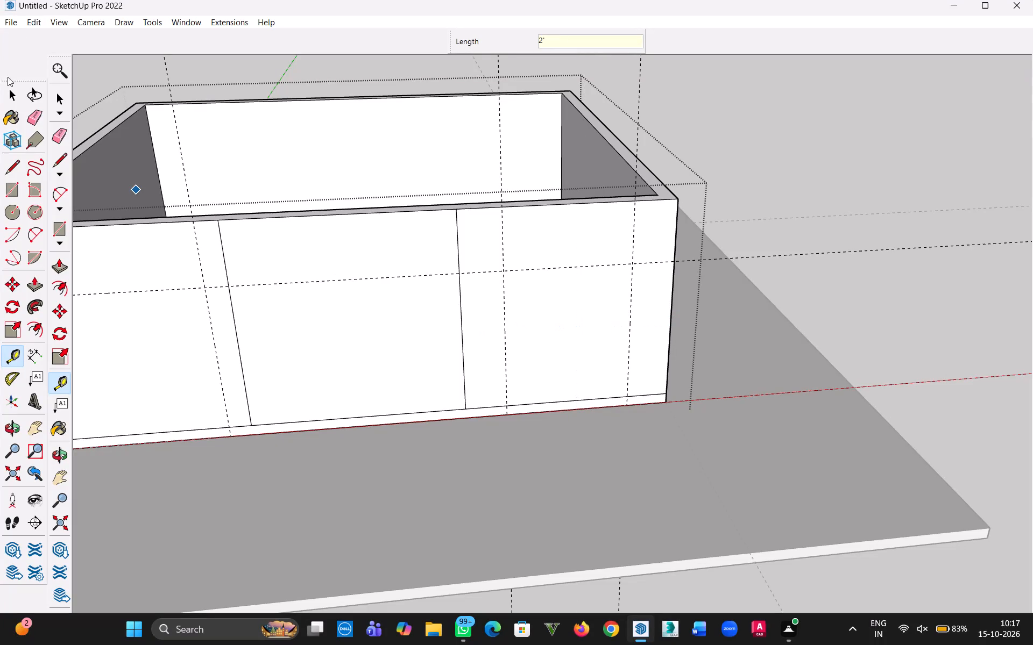
click(13, 95)
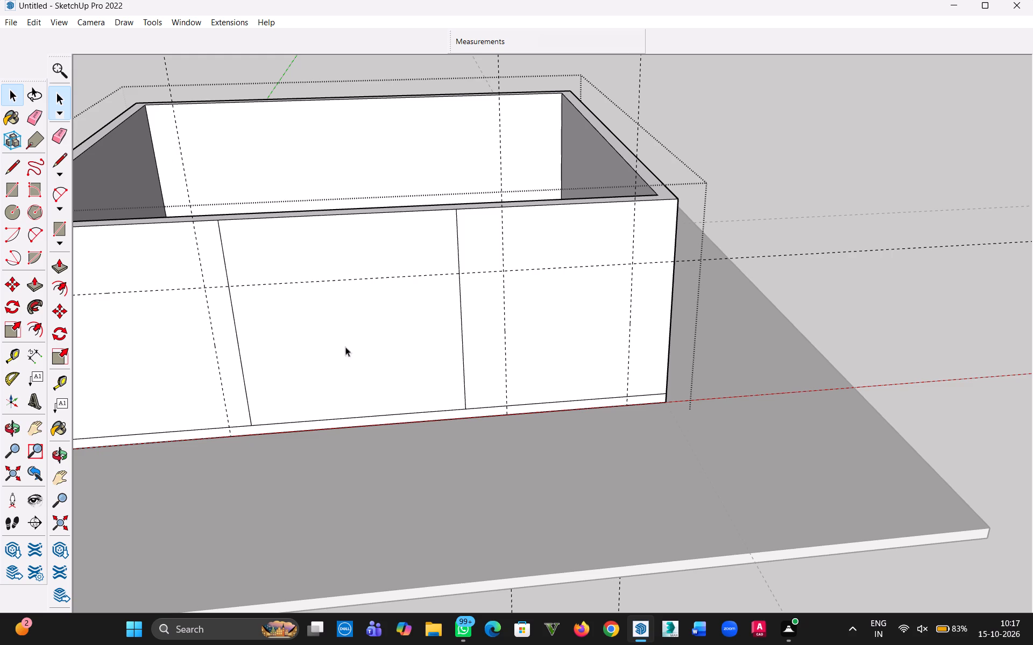
Draw an 8' by 7' rectangle in the front wall's left bay, between the 1' guides from the 7' guide down to the plinth line.
key(h)
drag(312, 385, 592, 347)
key(r)
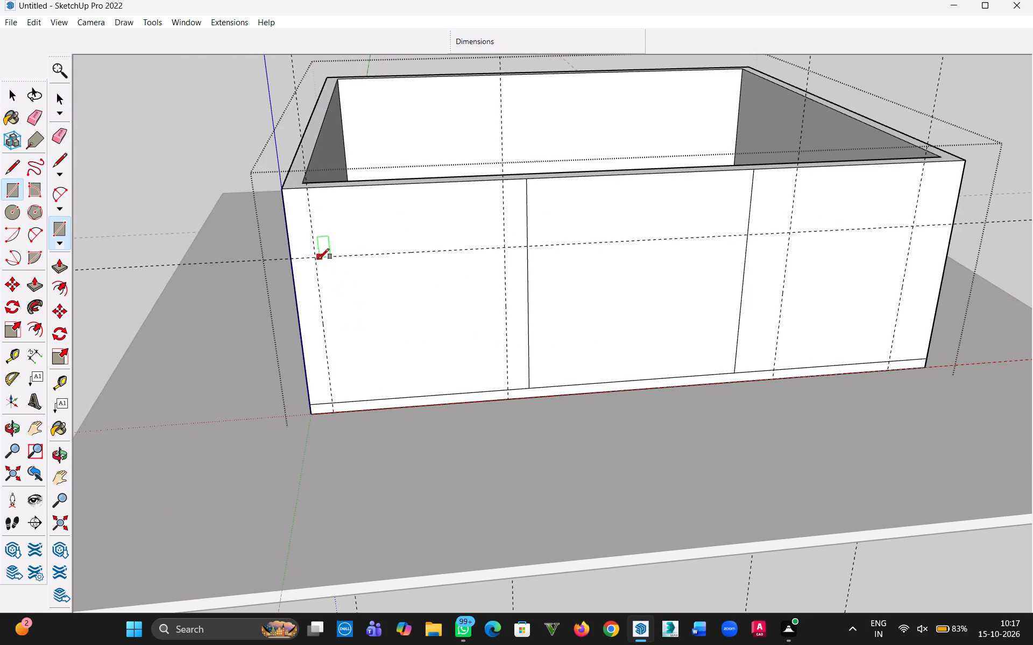
click(315, 259)
click(510, 393)
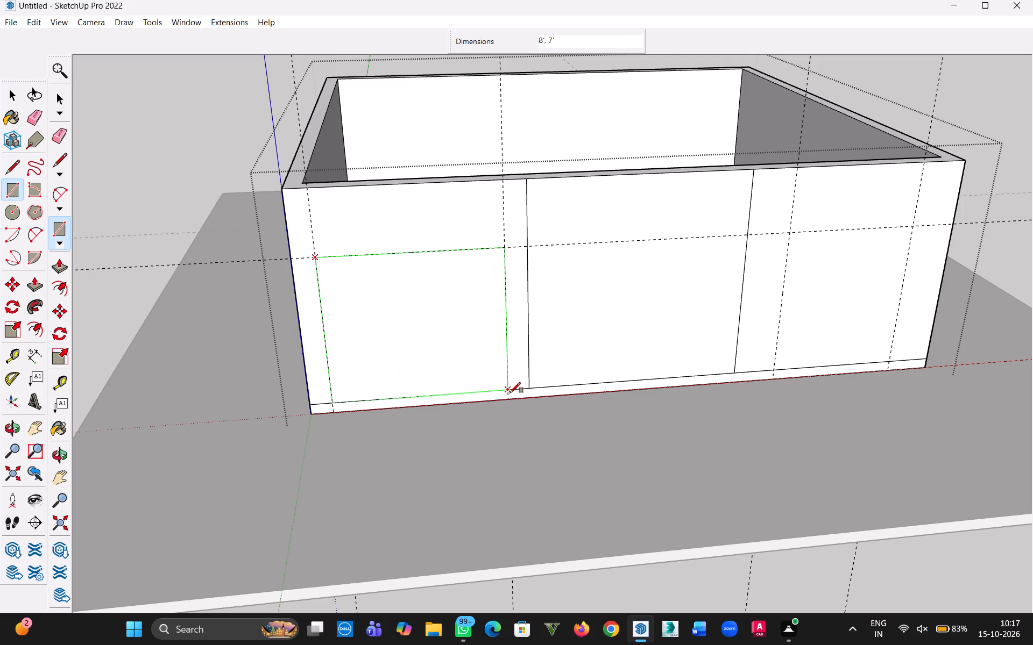
Push the left bay's 8' by 7' rectangle 9" through the front wall to cut an opening.
click(9, 101)
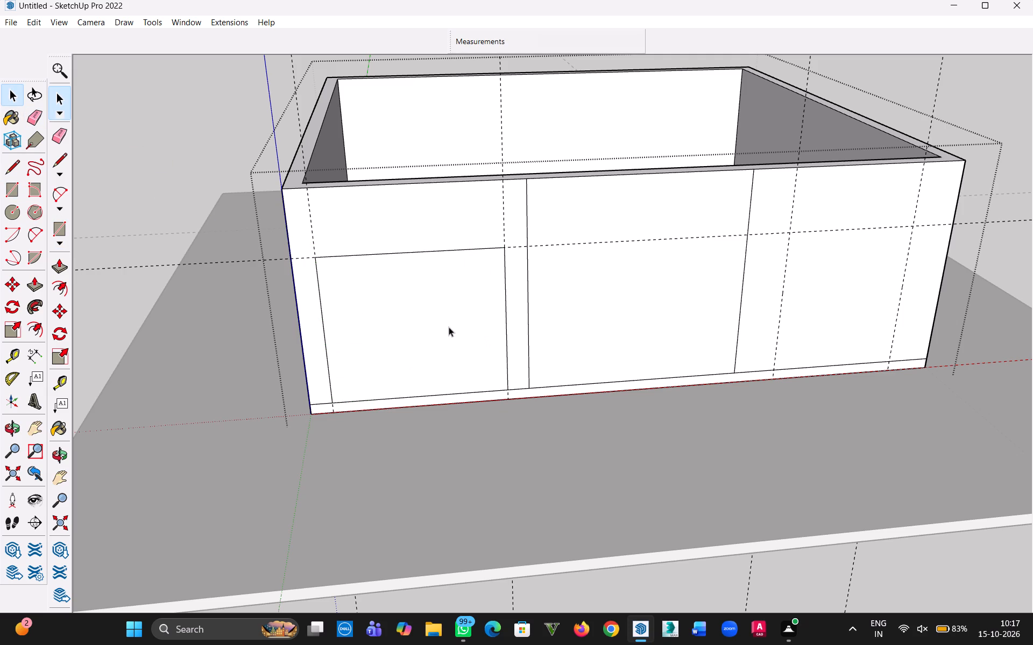
key(p)
click(426, 355)
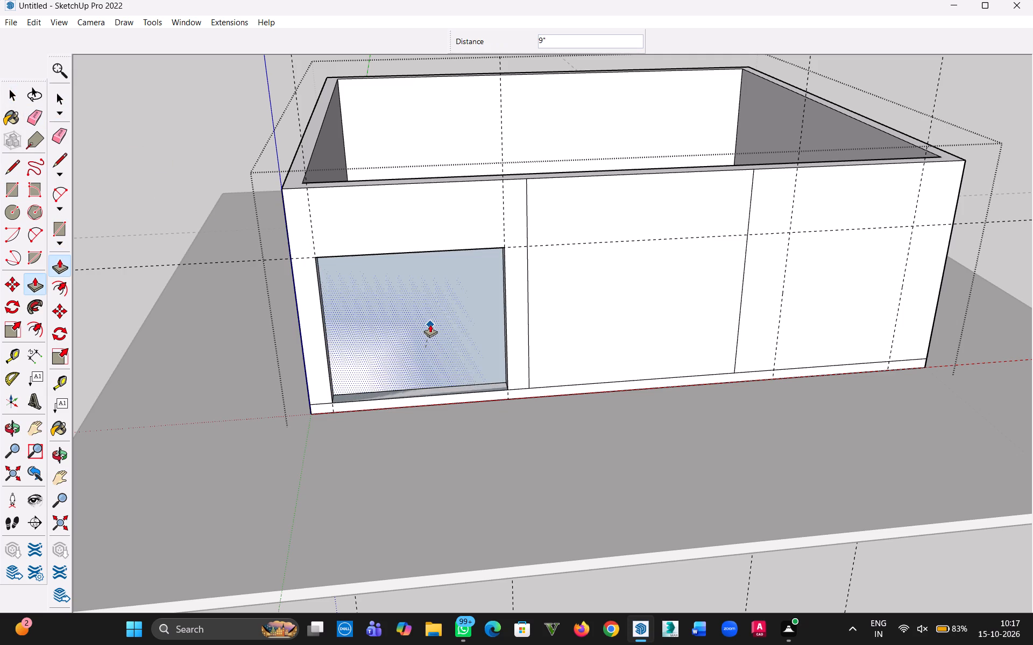
click(430, 324)
Cut an opening through the right bay between its 2' guides, from the 7' guide down to the plinth line.
key(r)
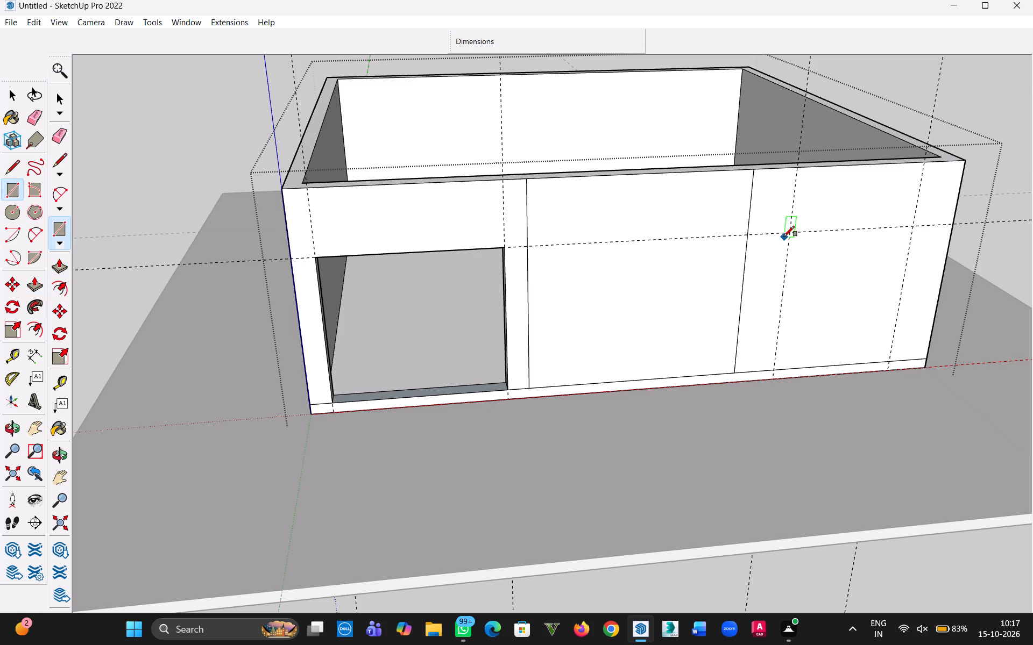
click(788, 234)
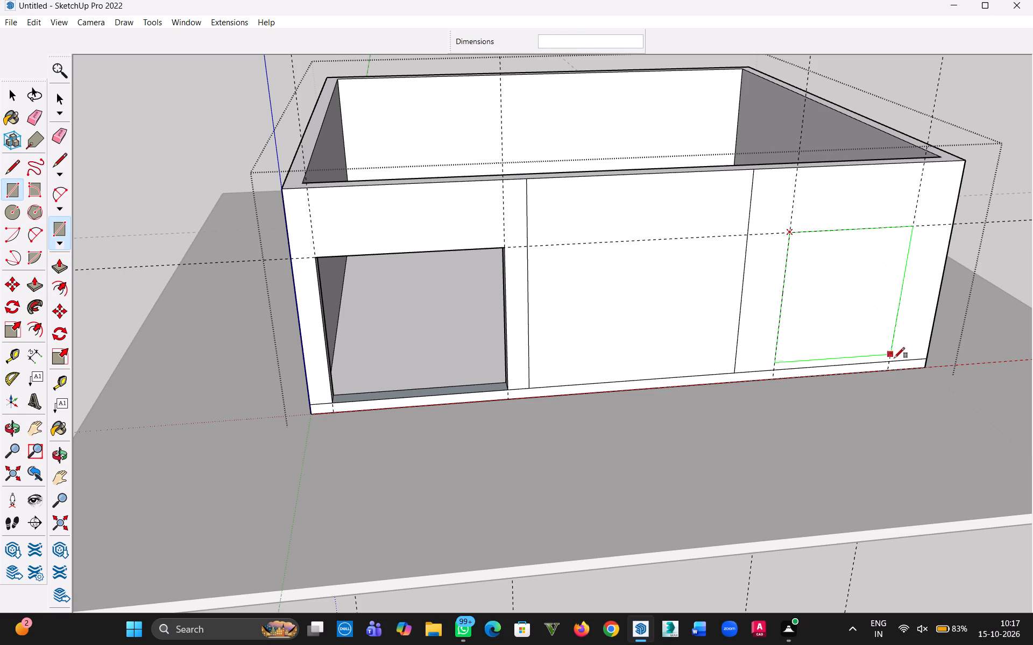
click(888, 359)
key(p)
click(843, 331)
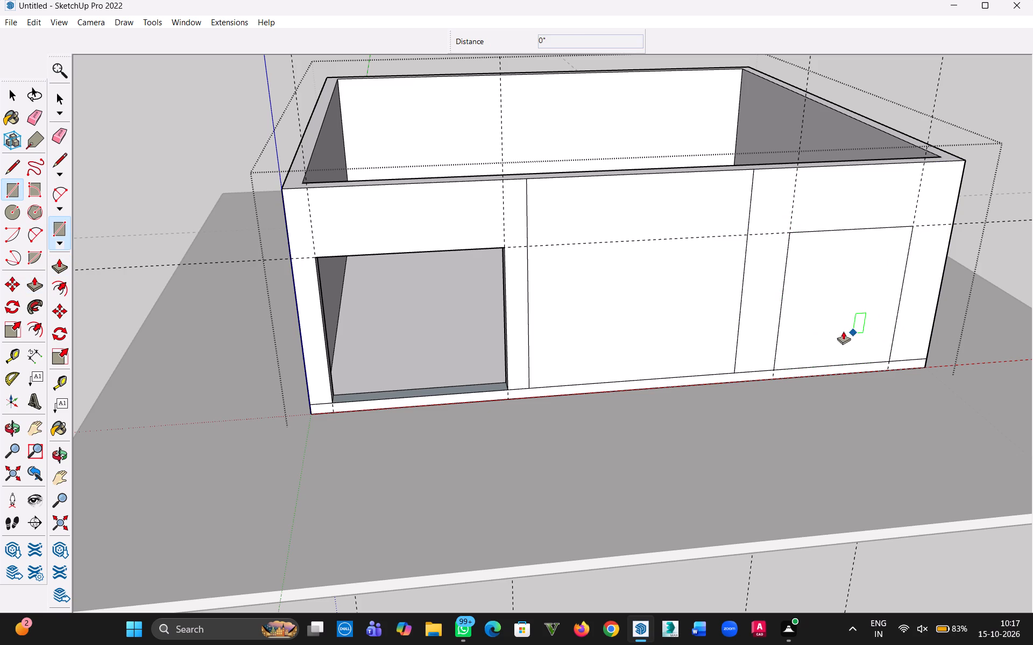
click(835, 295)
click(10, 95)
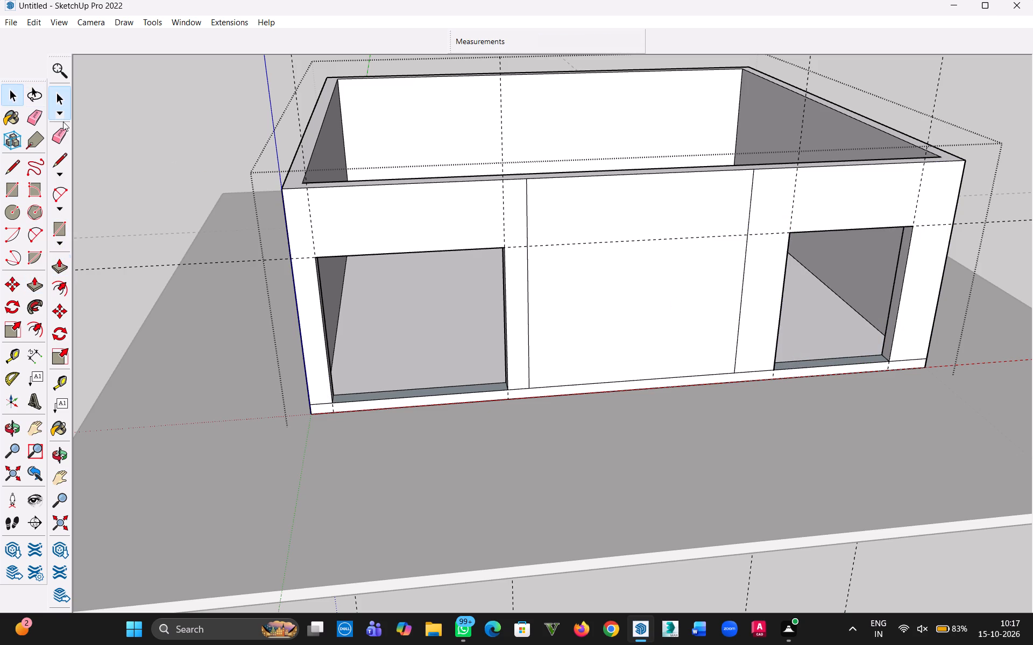
click(119, 146)
Draw an 8' by 7' rectangle corner to corner across the left bay's opening on the wall's outer face.
middle_drag(560, 274, 498, 293)
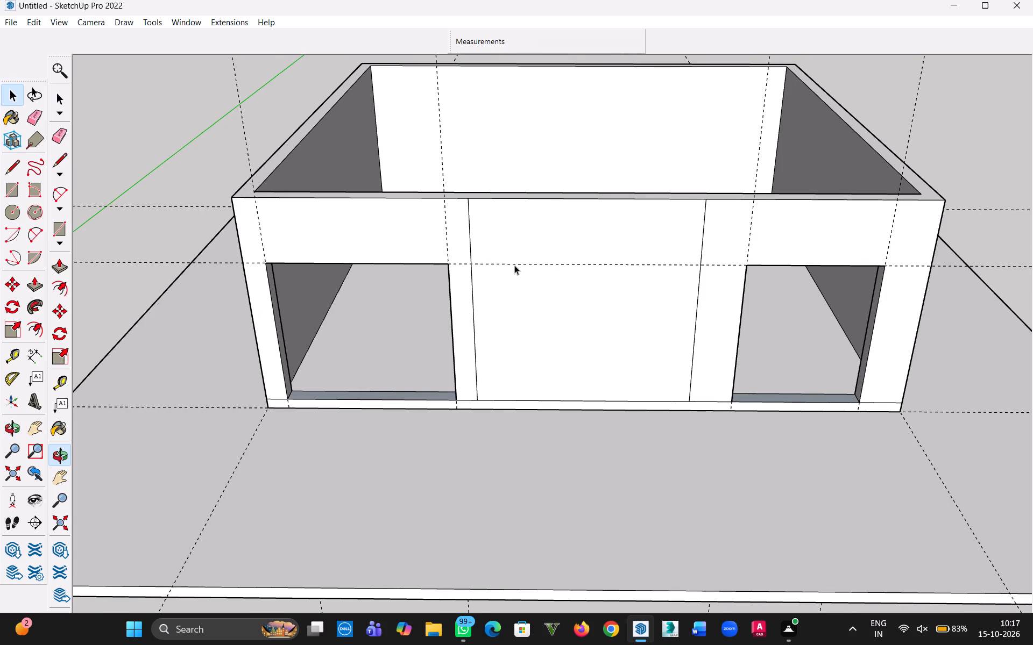
middle_drag(512, 285, 535, 266)
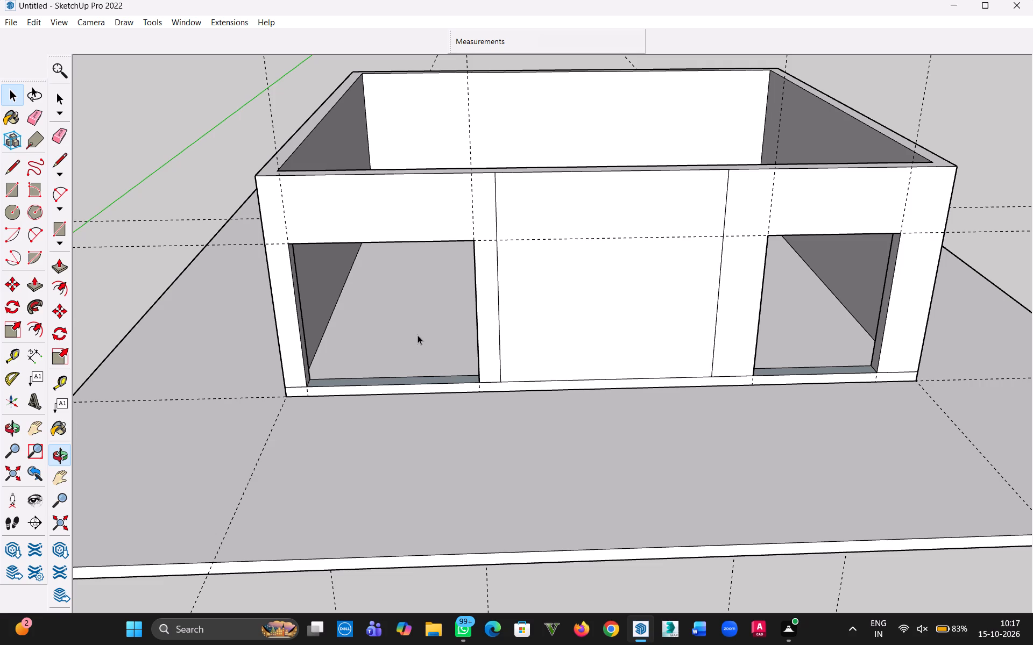
middle_drag(418, 335, 428, 295)
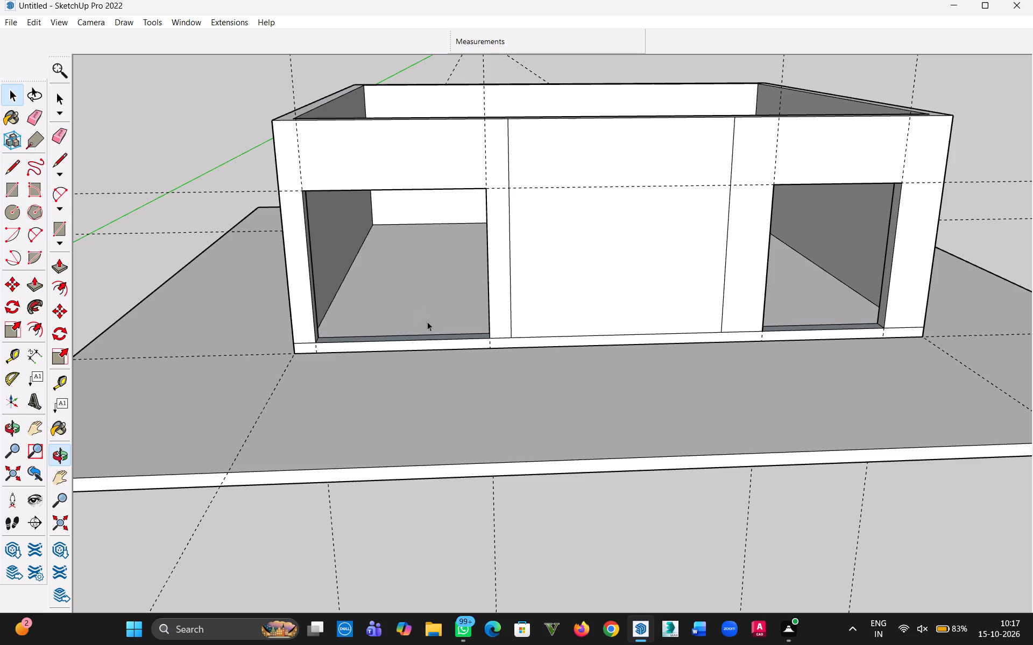
middle_drag(421, 350, 476, 415)
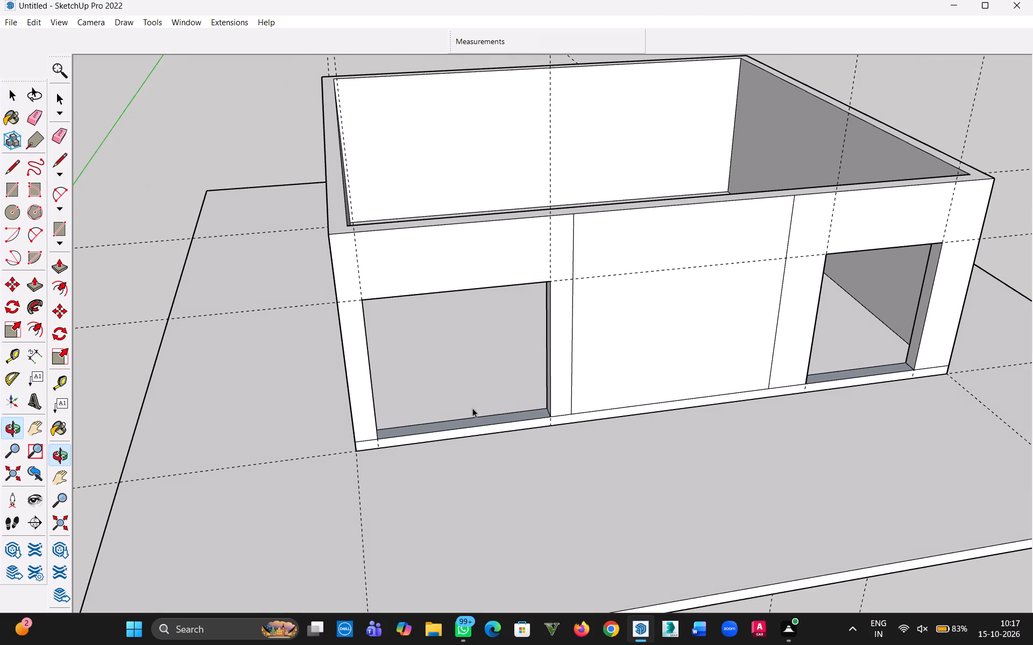
click(160, 159)
key(r)
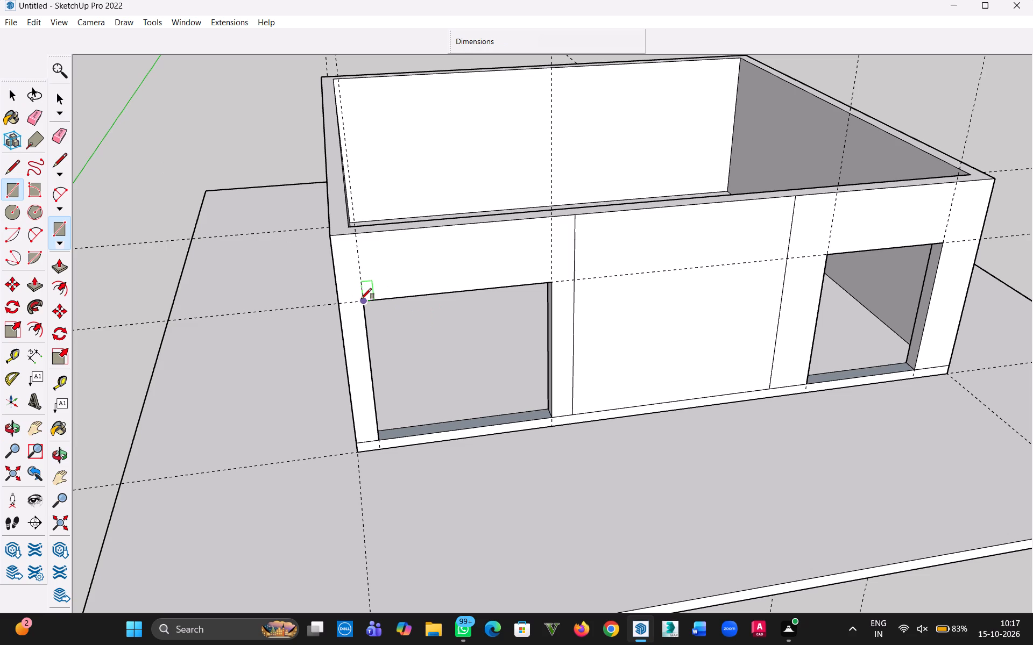
click(361, 299)
click(552, 417)
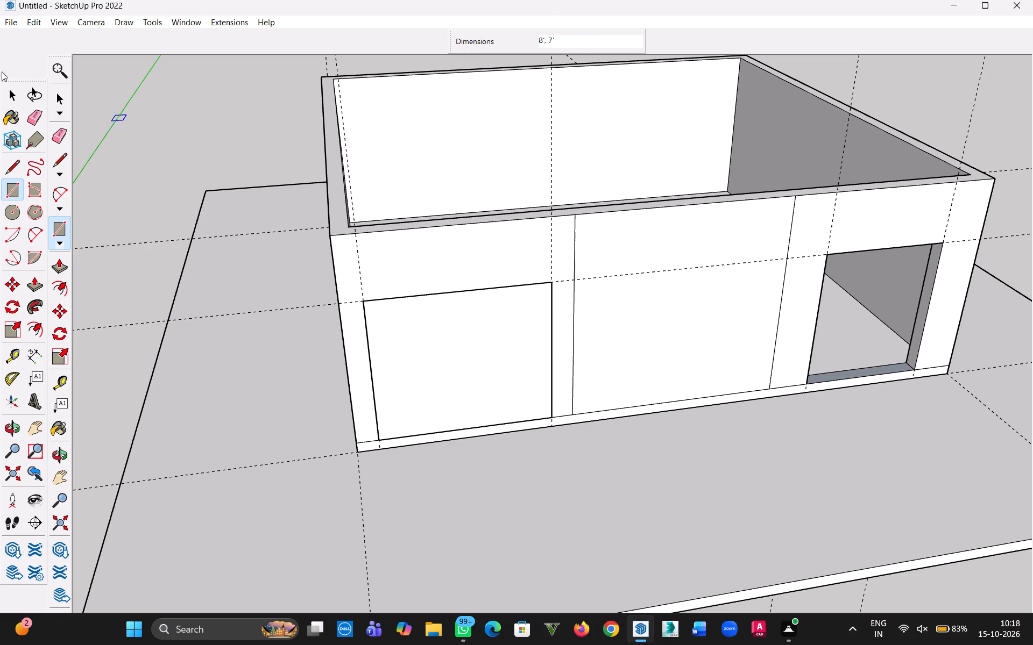
Make the new left-bay rectangle's face and edges into a group.
click(12, 97)
triple_click(491, 400)
right_click(490, 394)
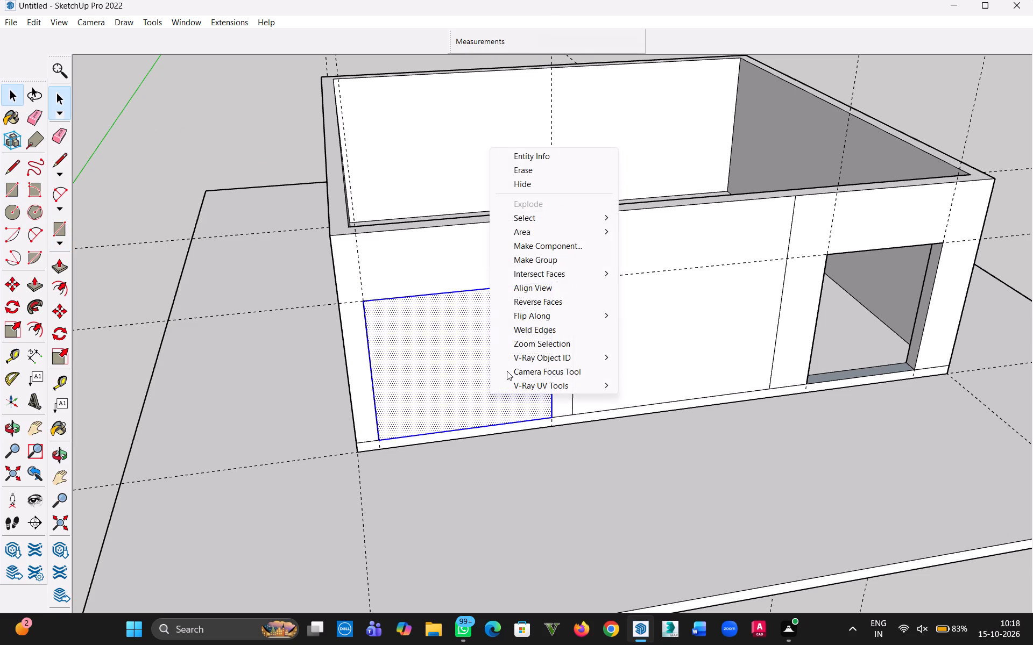
click(566, 263)
Measure the width of the grouped left-bay panel between its side edges, from inside the group.
click(456, 333)
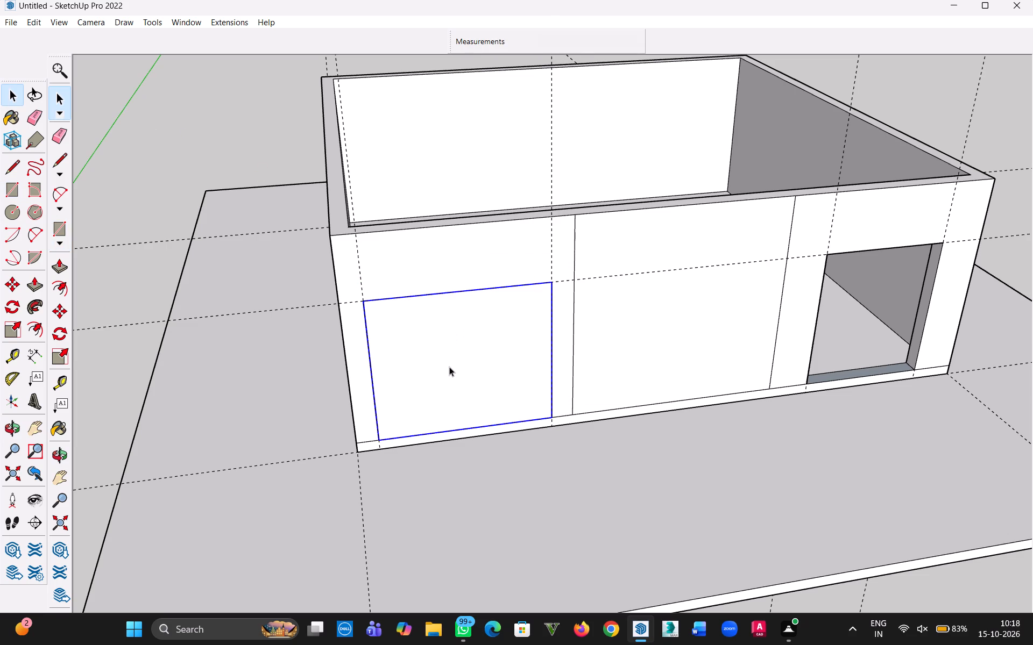
double_click(451, 366)
click(370, 375)
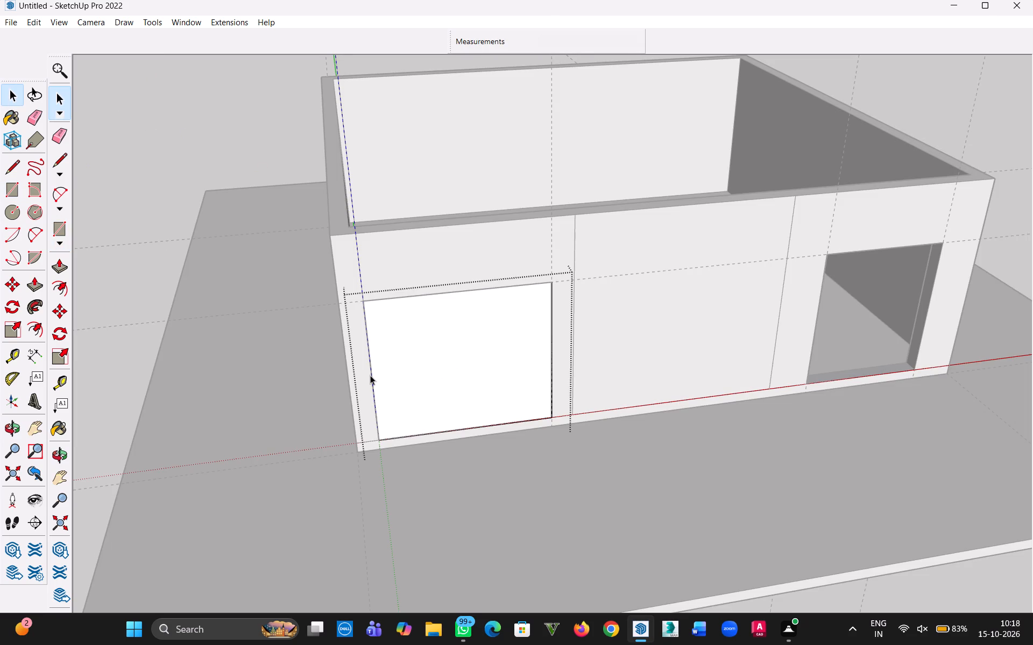
click(372, 381)
middle_drag(472, 400, 435, 409)
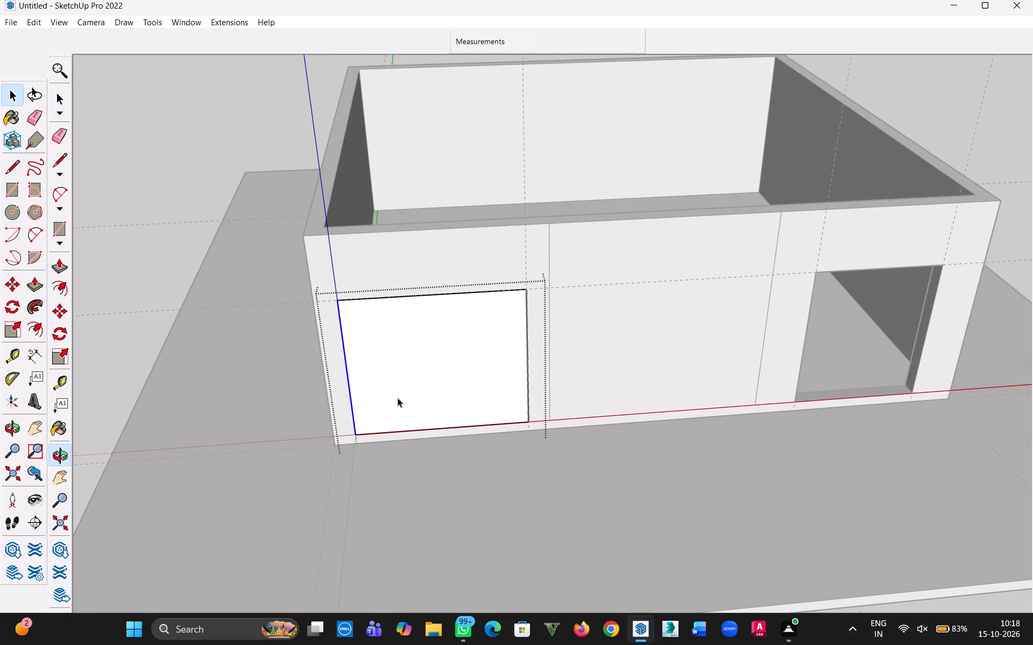
key(t)
click(342, 361)
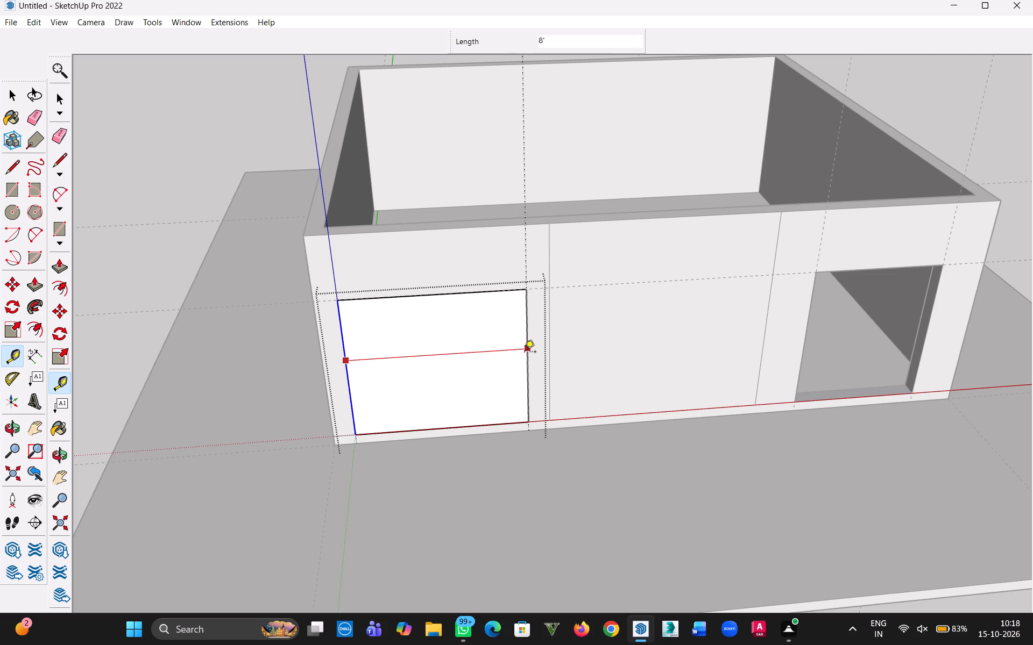
key(Escape)
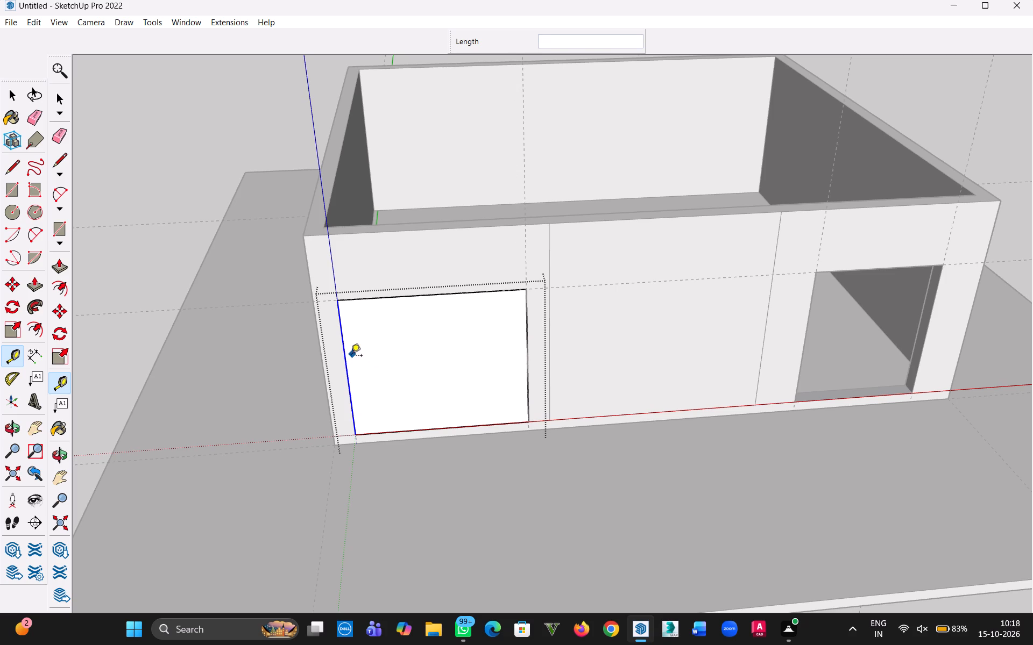
Inside the left-bay panel group, place vertical guide lines 1'6" inside both side edges of the panel.
click(345, 356)
key(1)
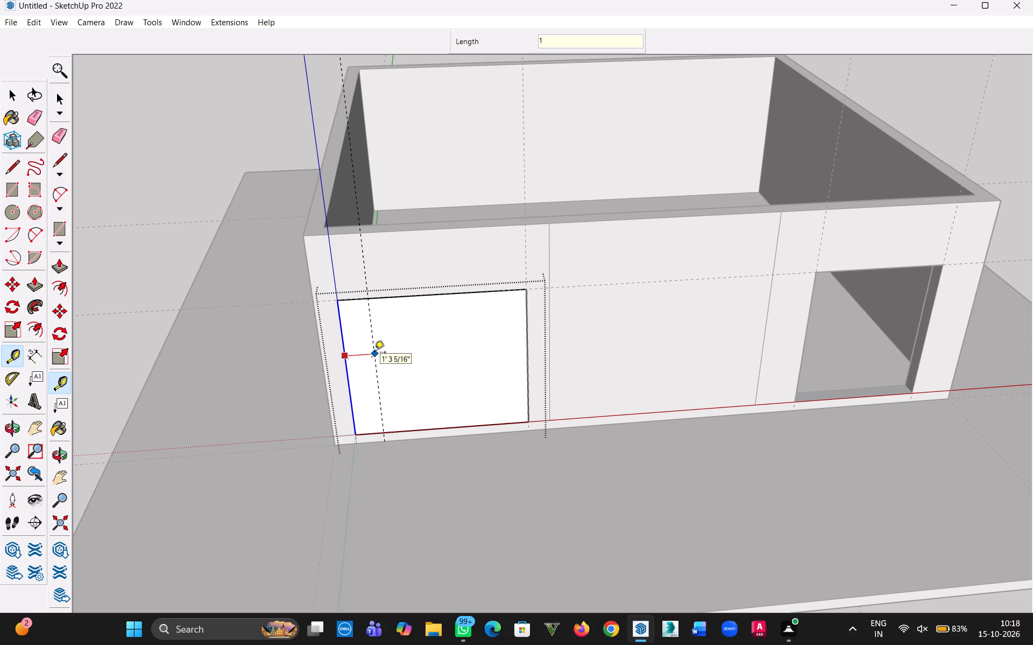
text('6")
key(Return)
click(529, 357)
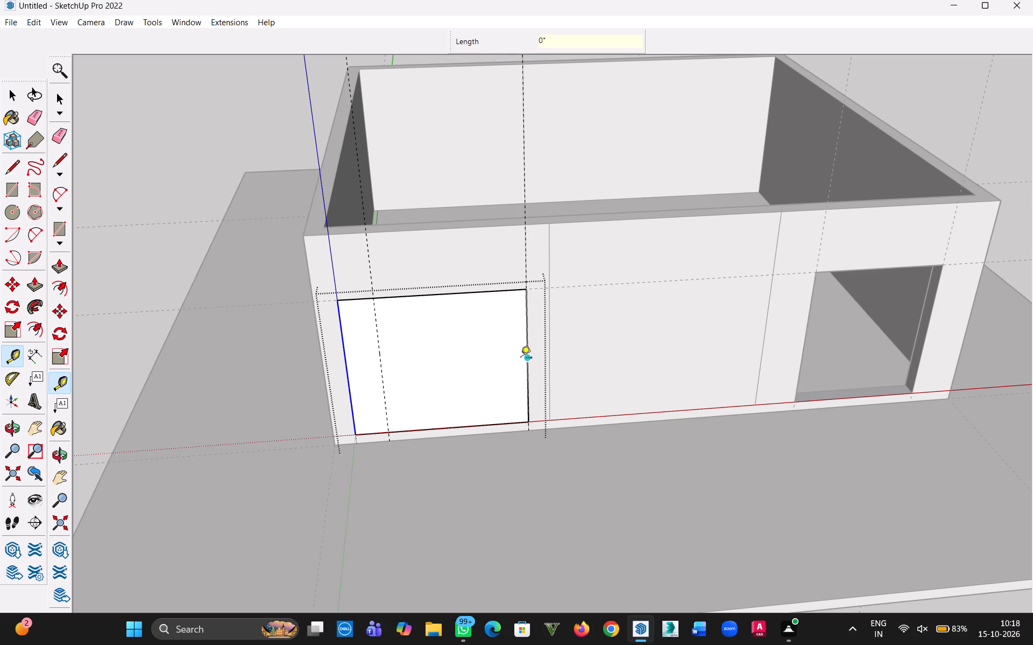
text(1')
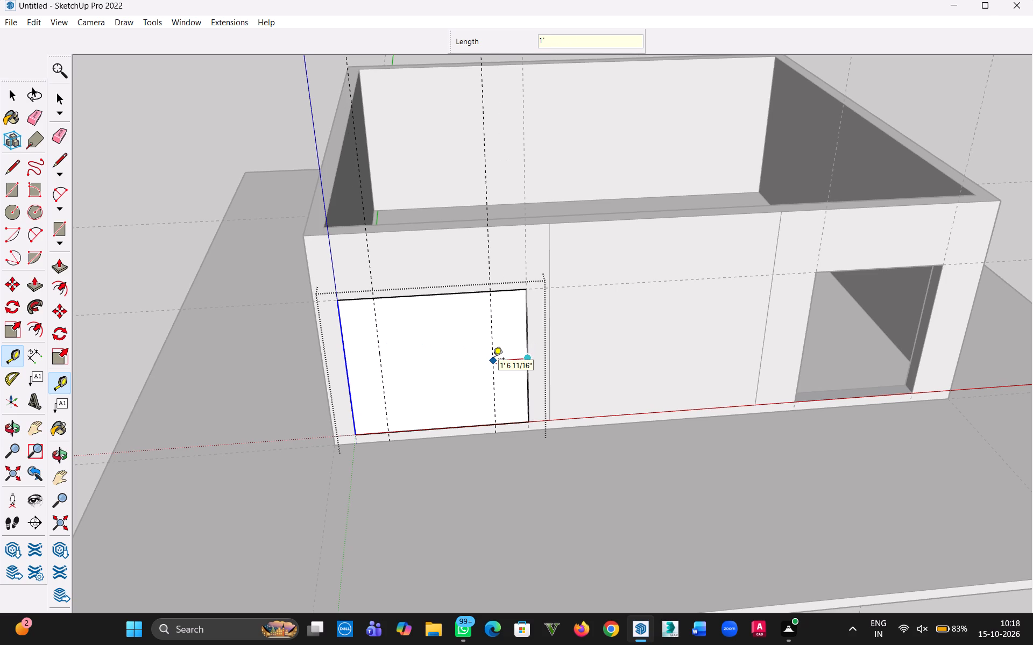
text(6")
key(Return)
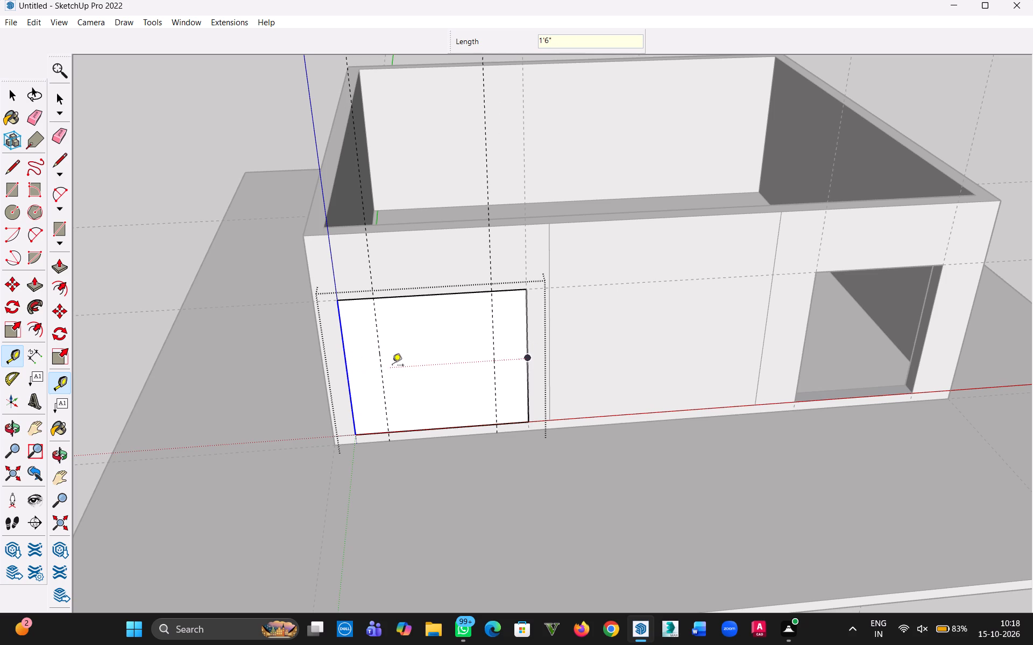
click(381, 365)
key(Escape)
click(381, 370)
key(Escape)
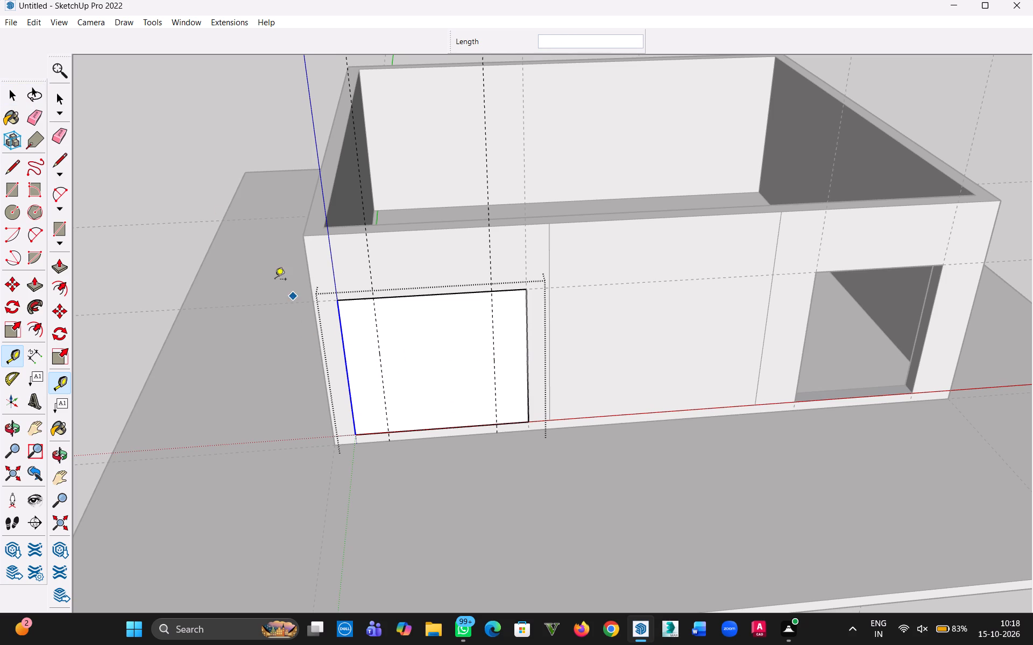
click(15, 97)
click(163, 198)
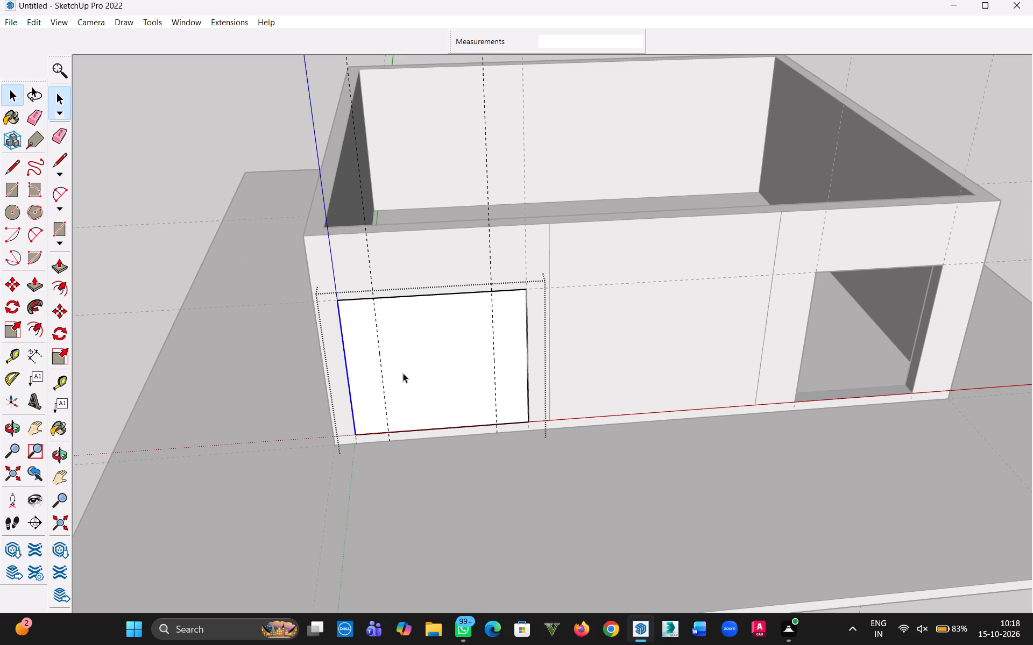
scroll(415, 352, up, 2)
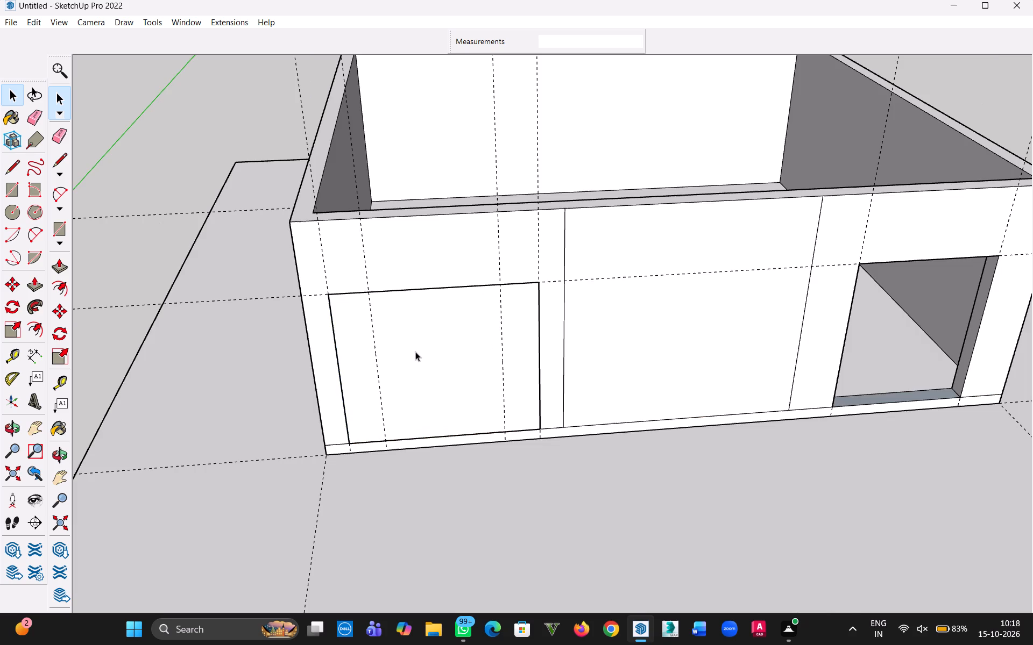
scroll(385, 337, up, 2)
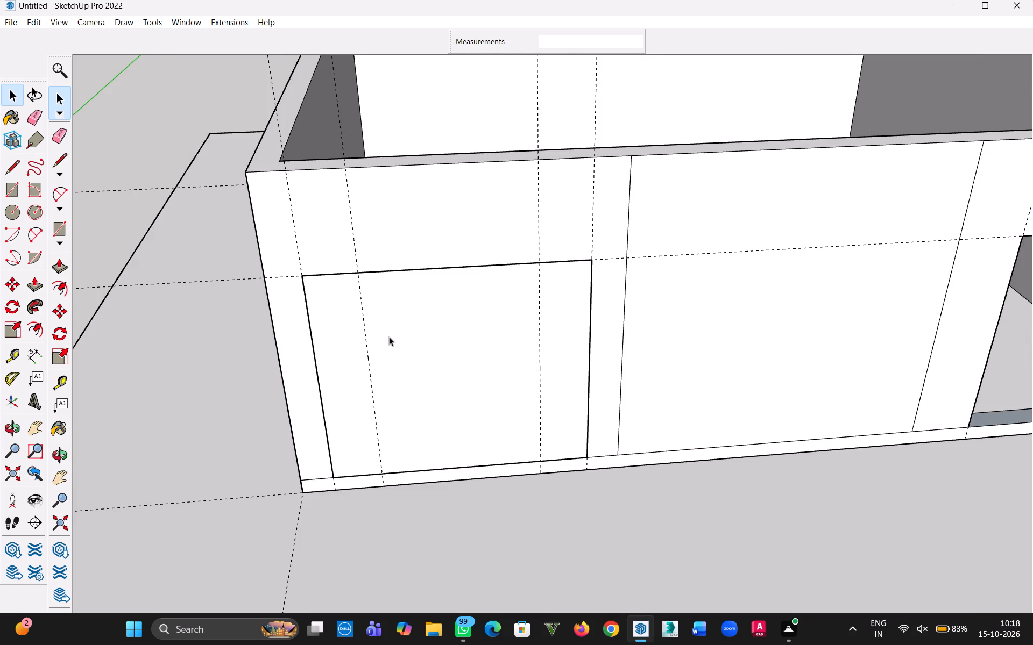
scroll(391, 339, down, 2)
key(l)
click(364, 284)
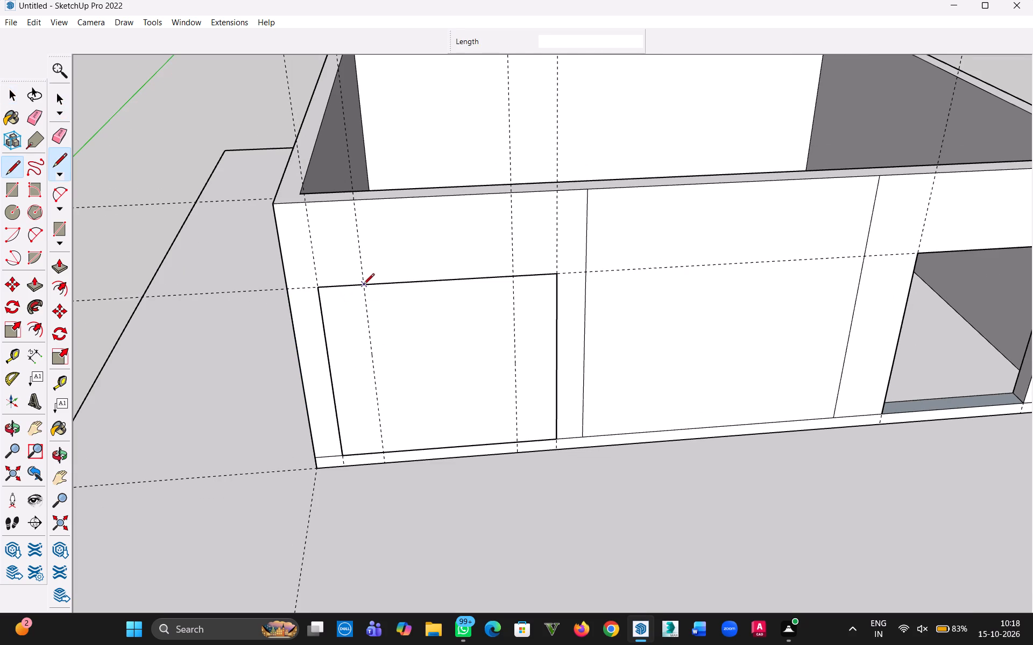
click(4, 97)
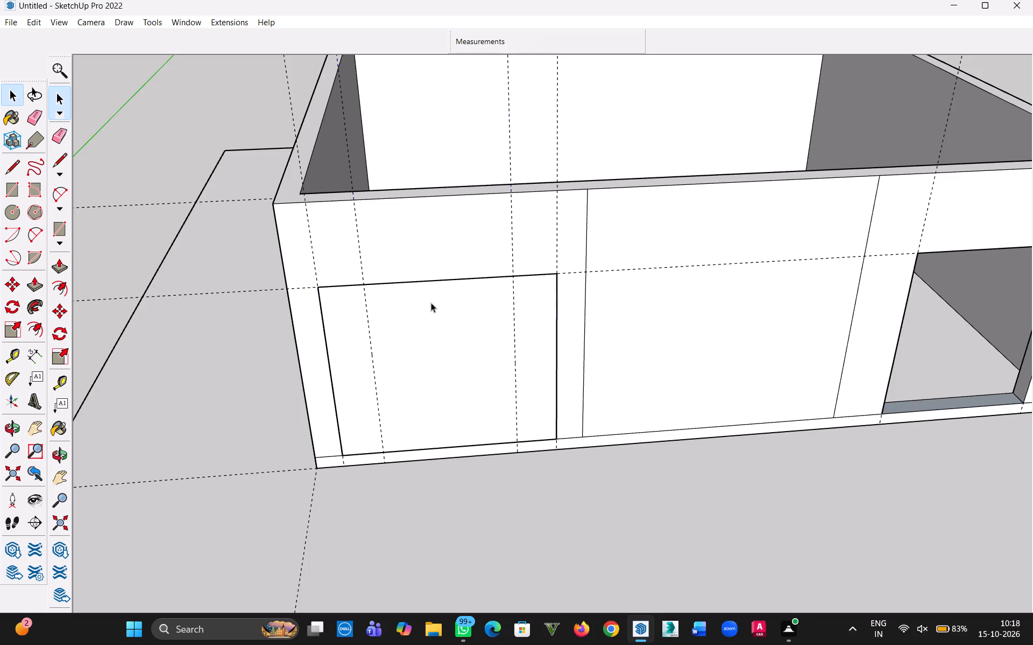
Inside the left-bay panel group, draw 7' vertical lines along both 1'6" guides from the panel's top edge to its bottom edge.
double_click(431, 303)
key(l)
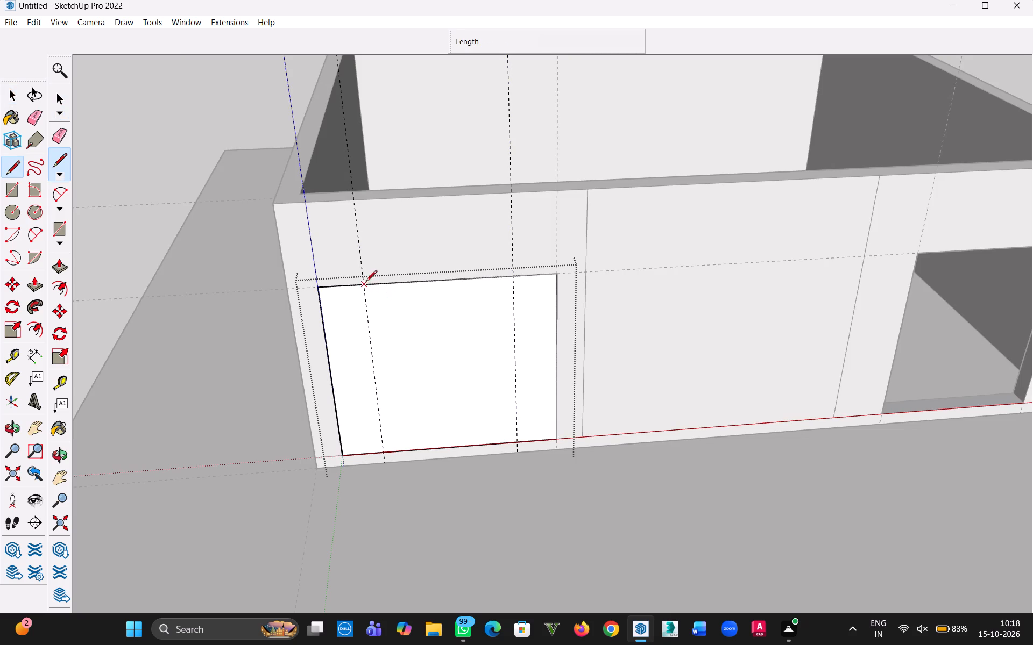
click(363, 287)
click(384, 450)
click(514, 277)
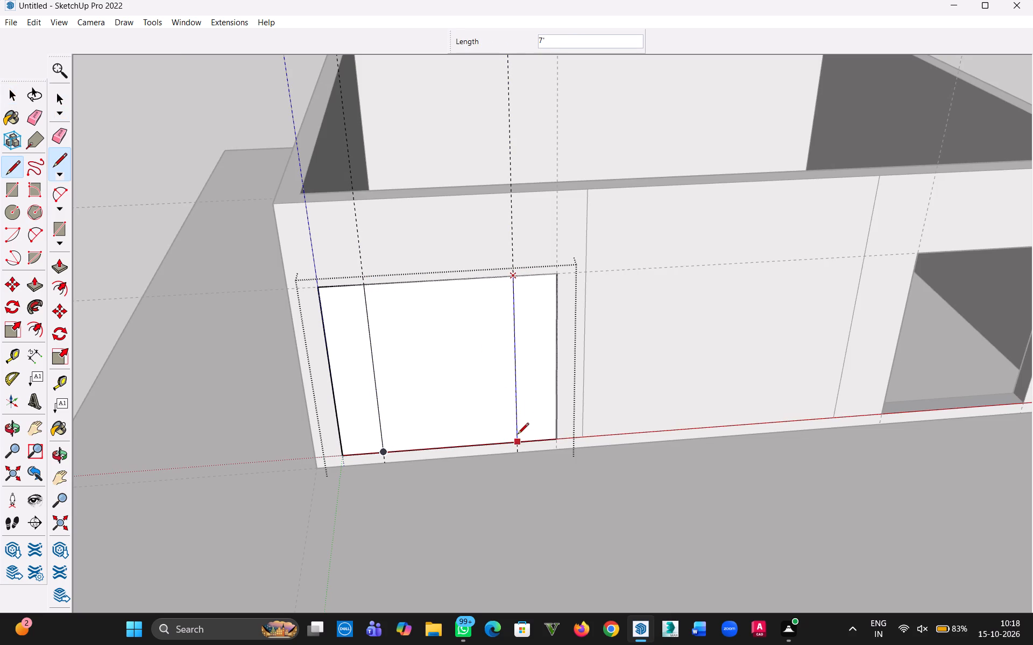
click(518, 436)
click(17, 94)
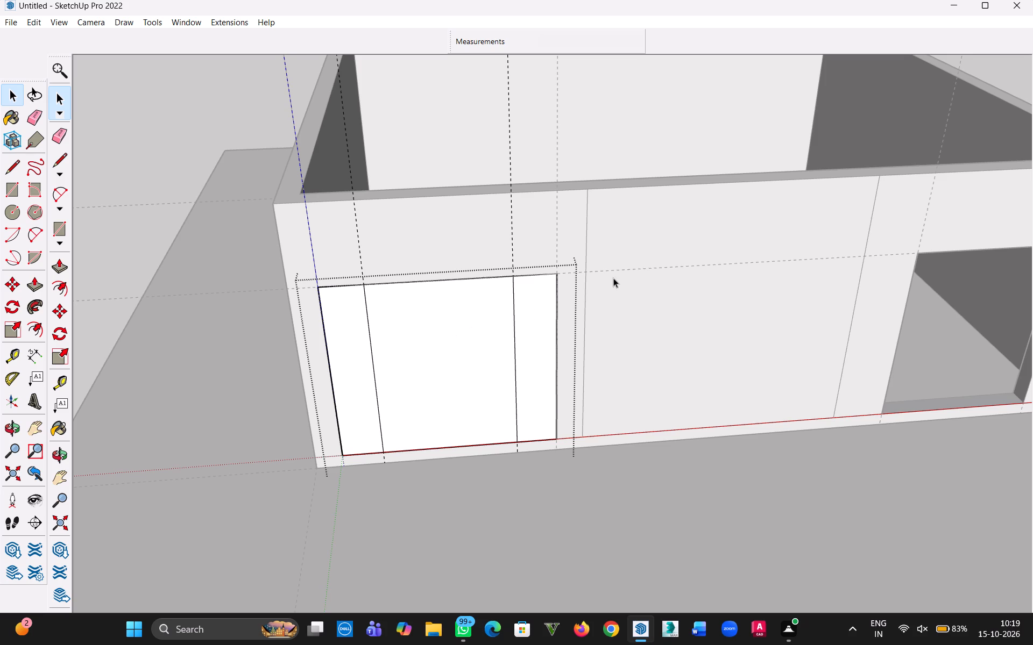
Copy the top edges of both side strips down to the panel's bottom edge, dividing the distance by 5 into equal cells.
click(344, 287)
ctrl+click(535, 274)
key(m)
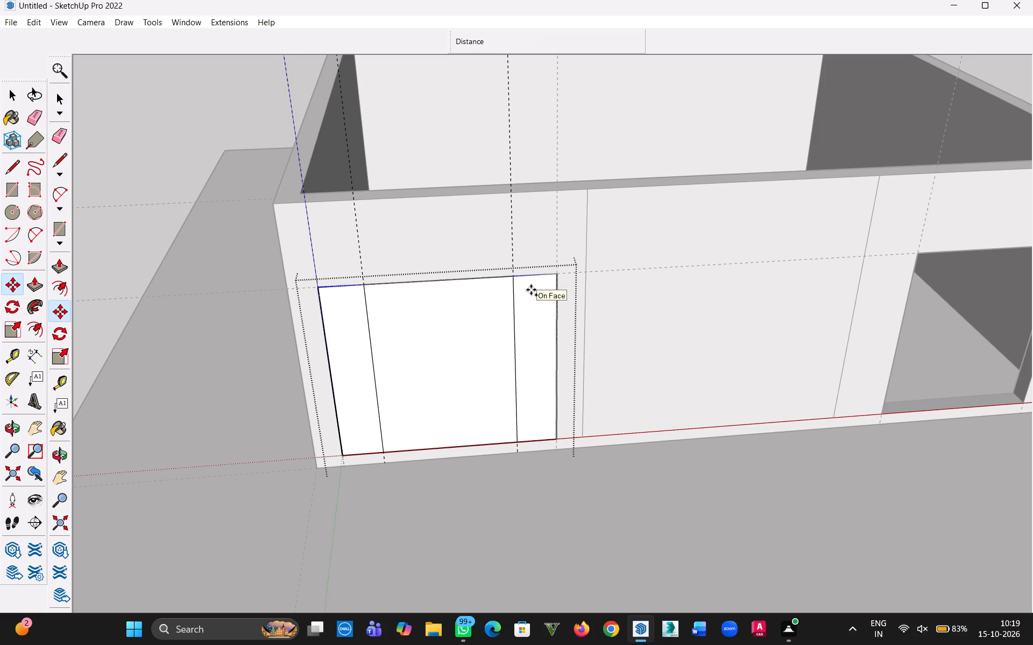
click(340, 286)
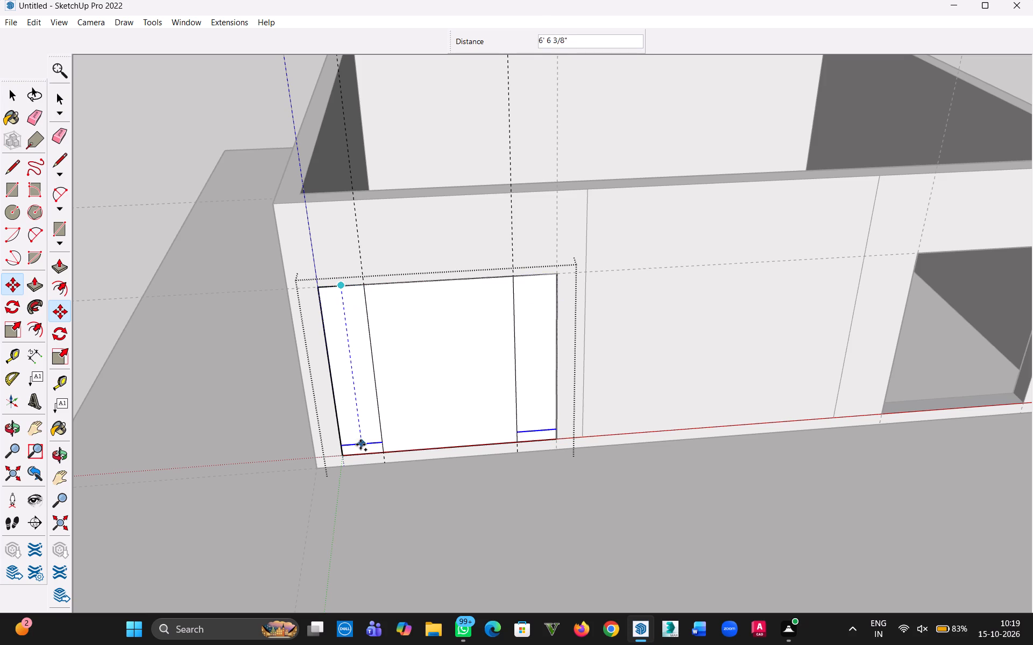
click(365, 454)
key(slash)
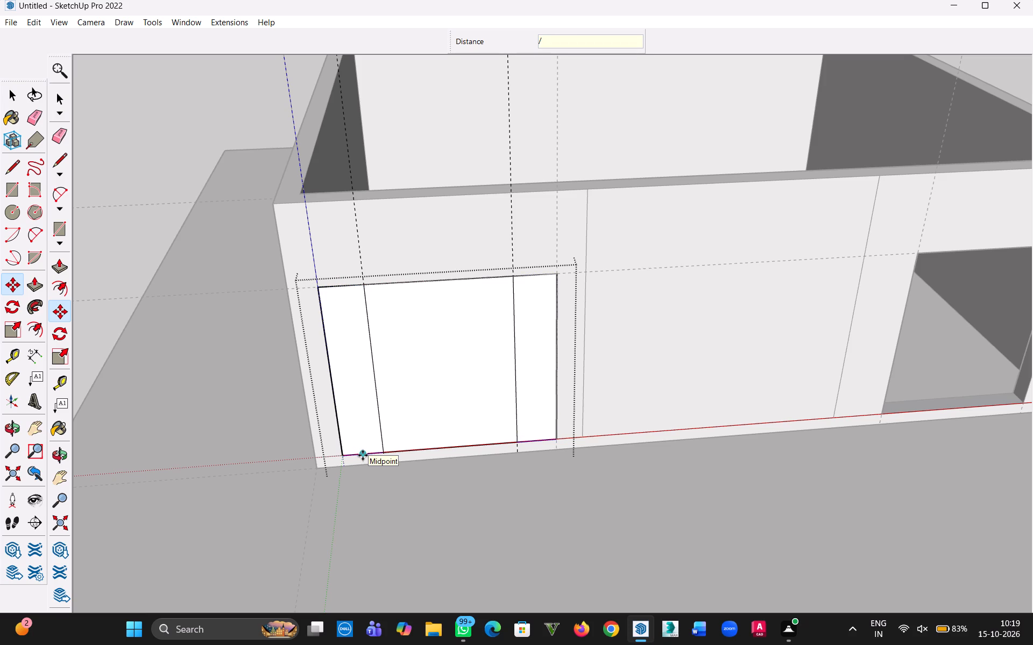
key(5)
key(Return)
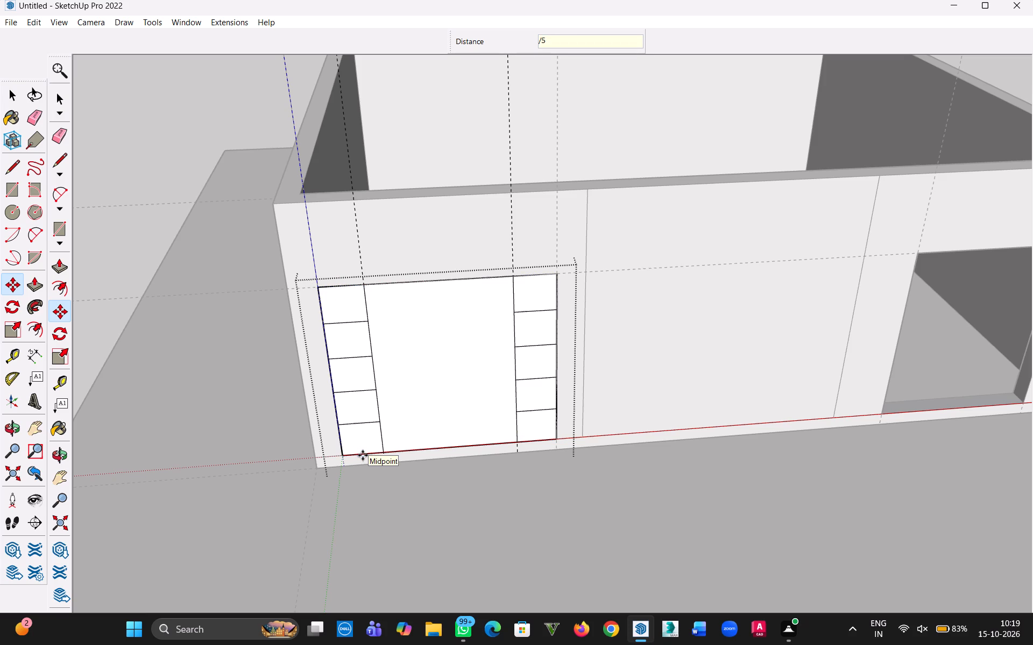
click(12, 92)
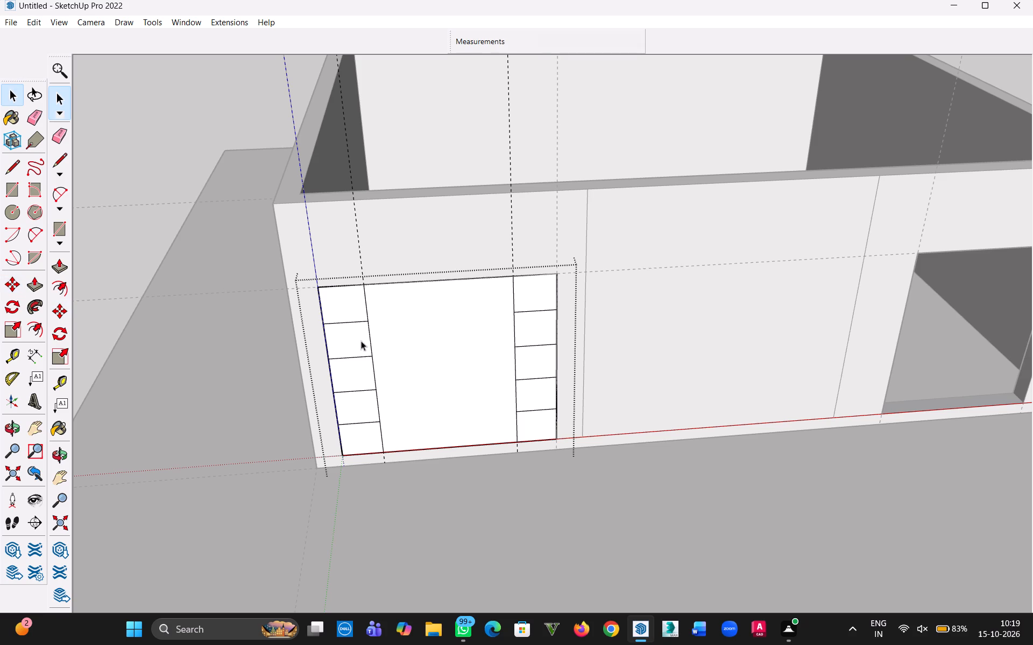
middle_drag(368, 359, 377, 266)
click(173, 260)
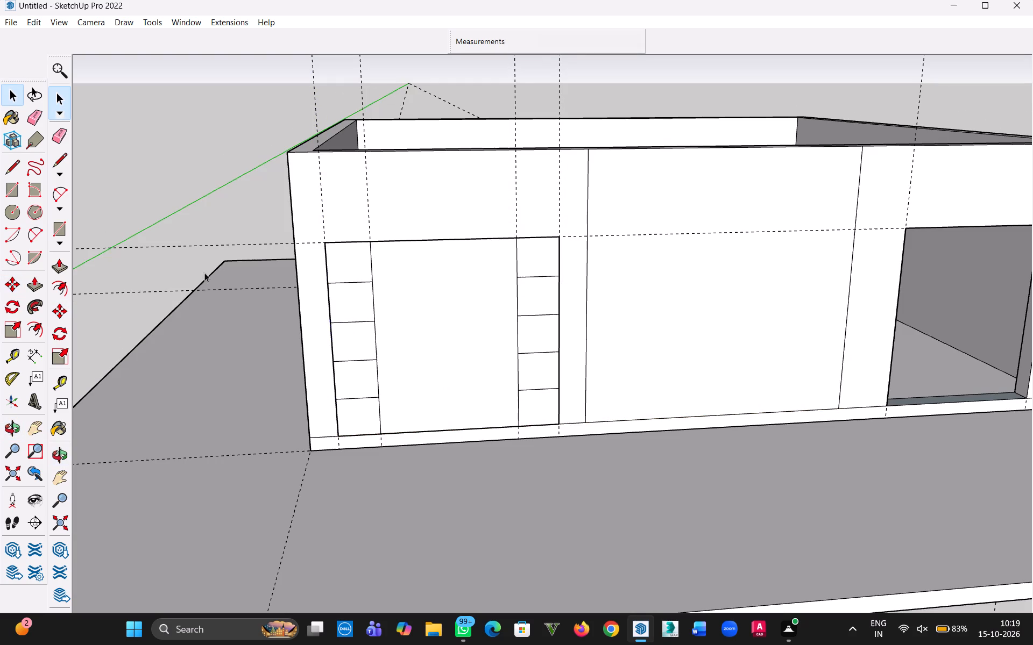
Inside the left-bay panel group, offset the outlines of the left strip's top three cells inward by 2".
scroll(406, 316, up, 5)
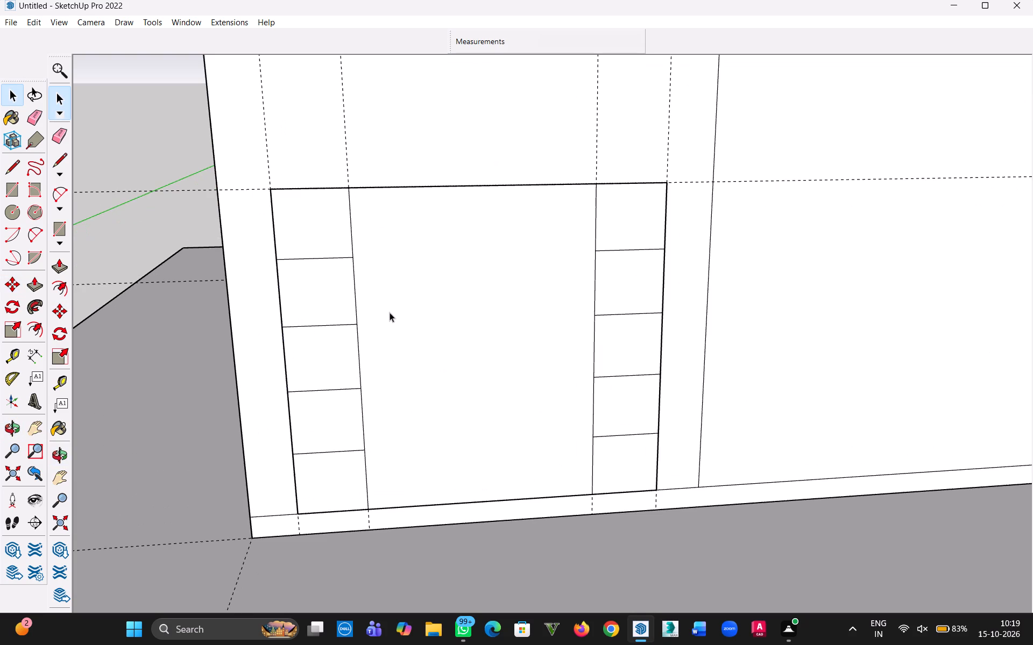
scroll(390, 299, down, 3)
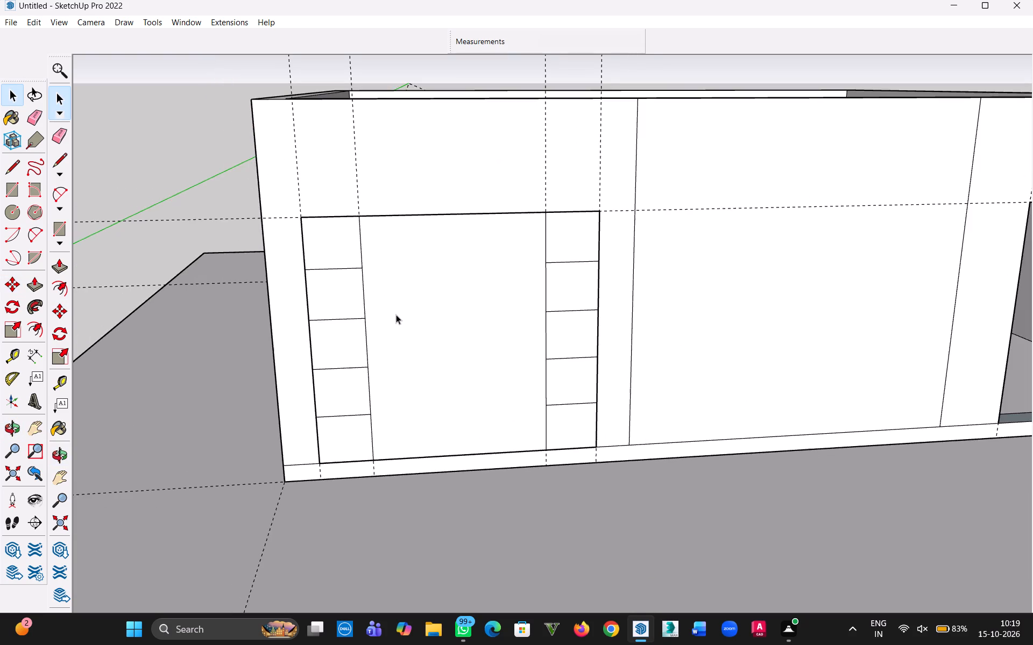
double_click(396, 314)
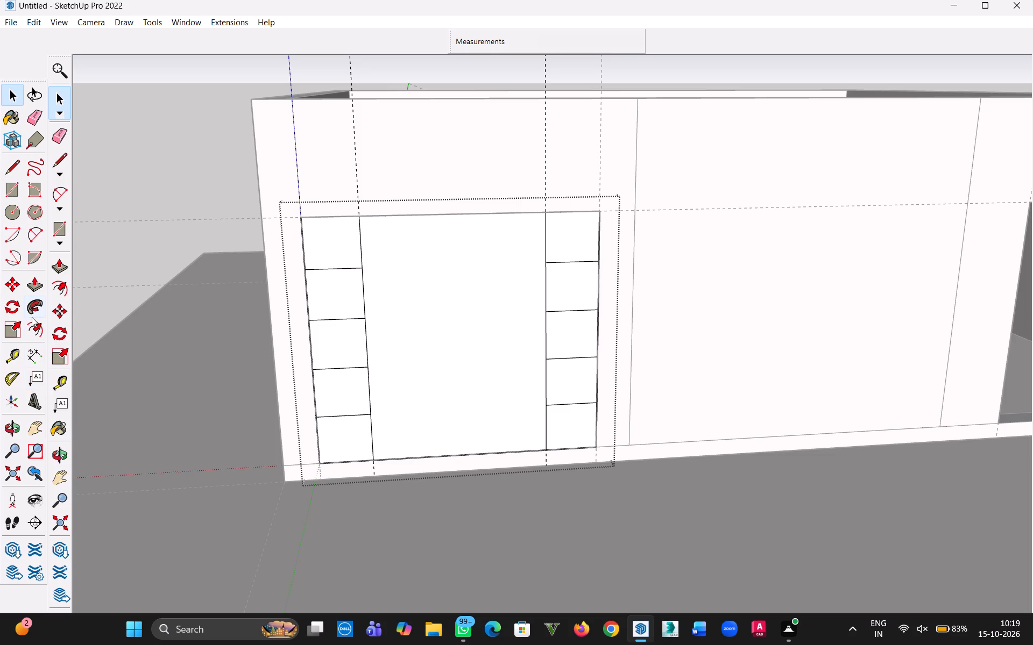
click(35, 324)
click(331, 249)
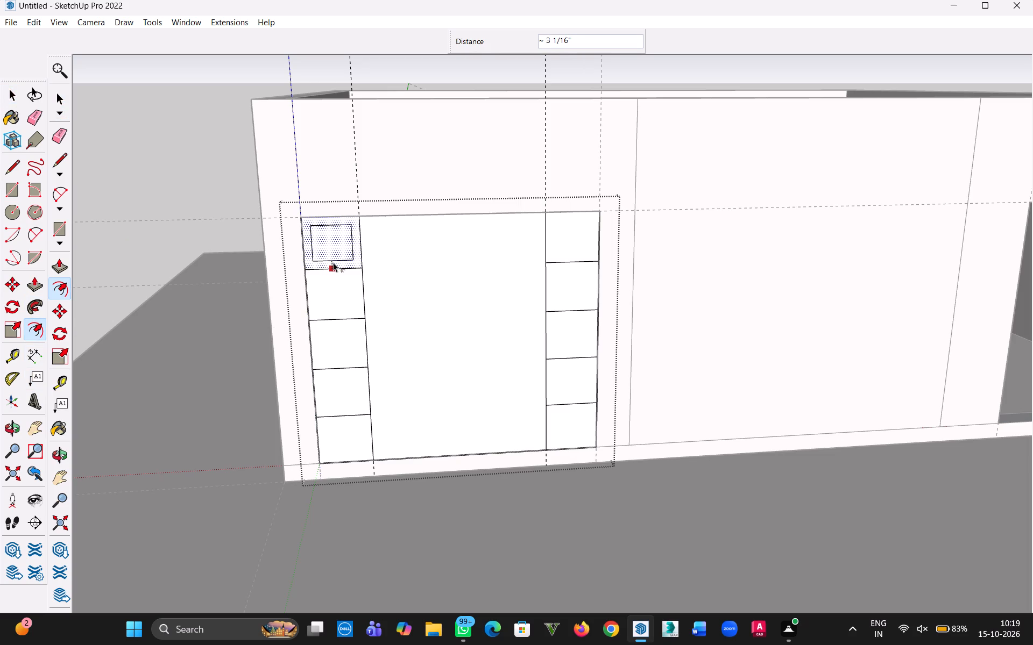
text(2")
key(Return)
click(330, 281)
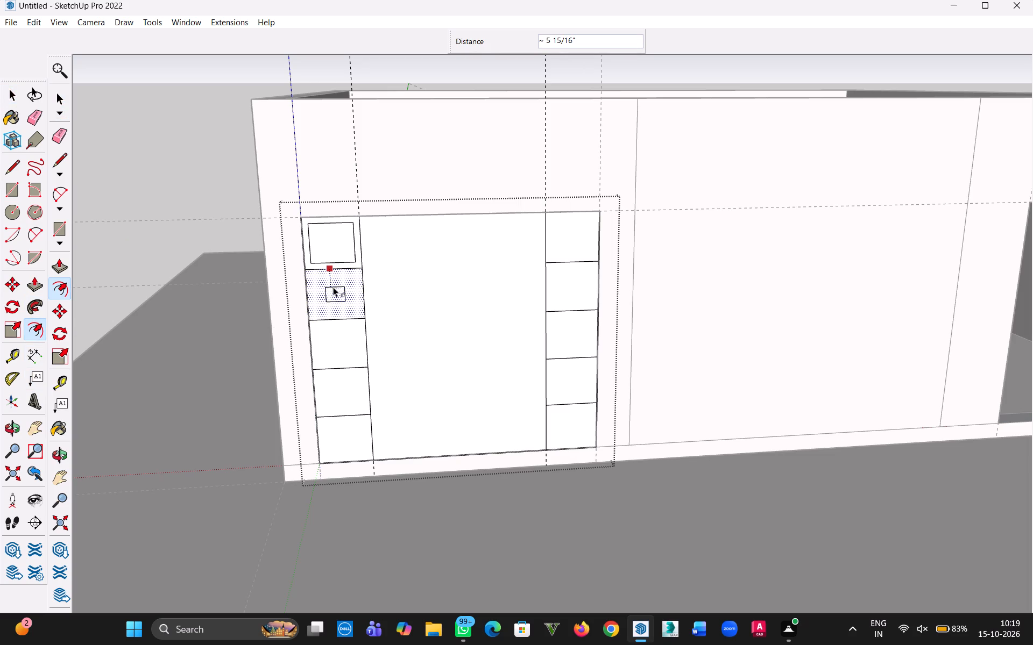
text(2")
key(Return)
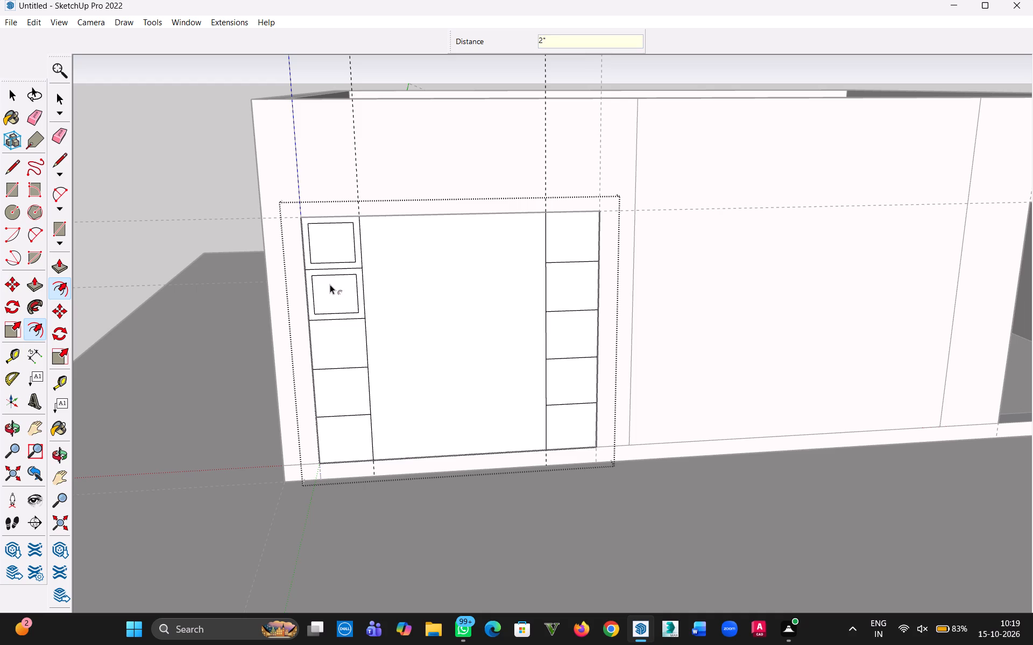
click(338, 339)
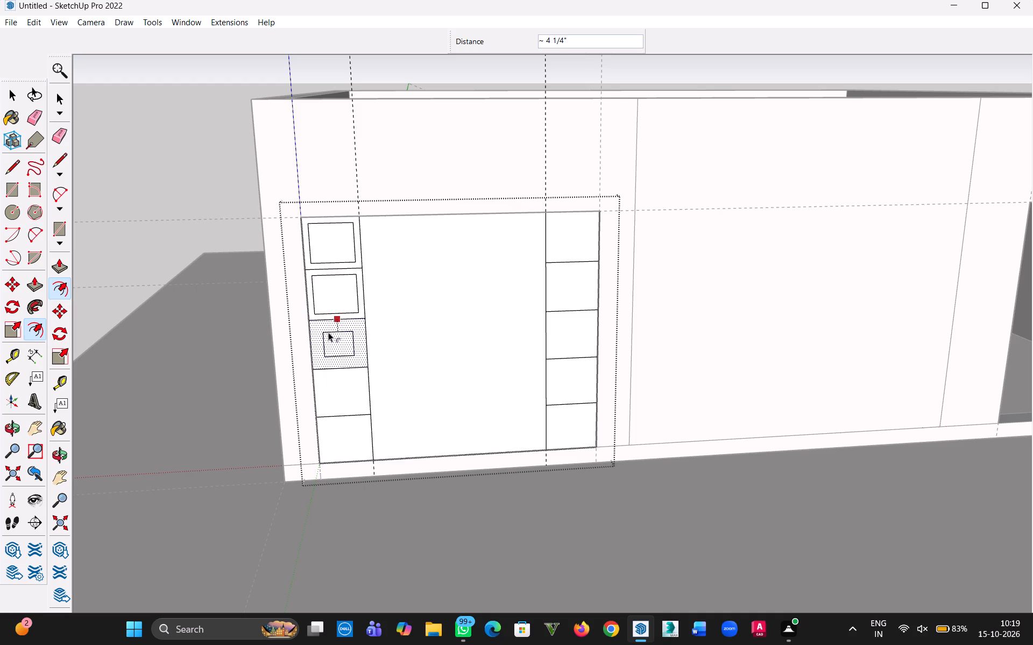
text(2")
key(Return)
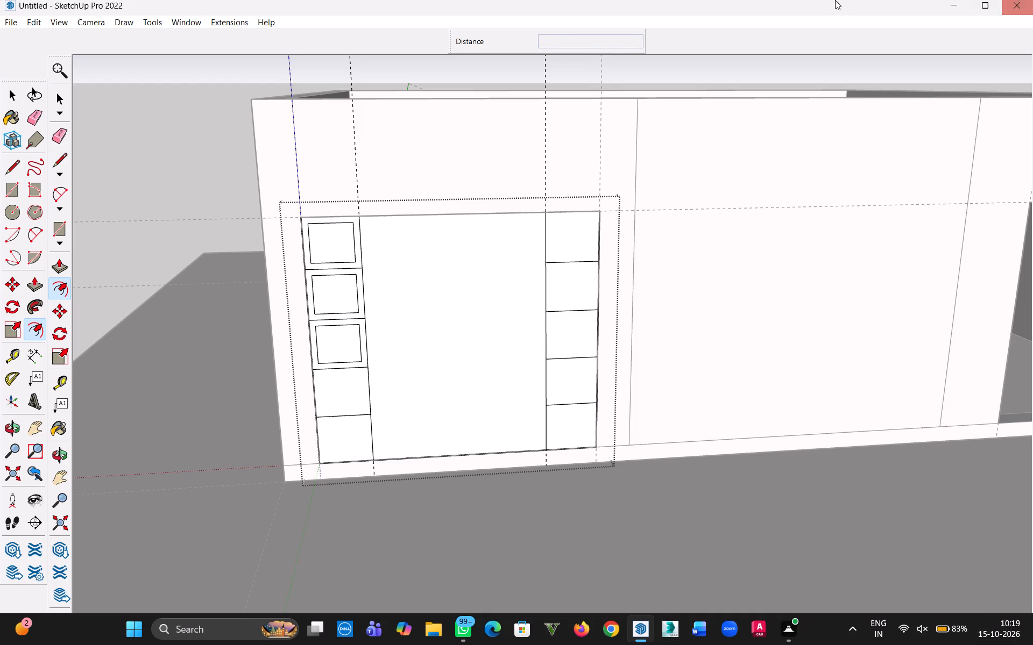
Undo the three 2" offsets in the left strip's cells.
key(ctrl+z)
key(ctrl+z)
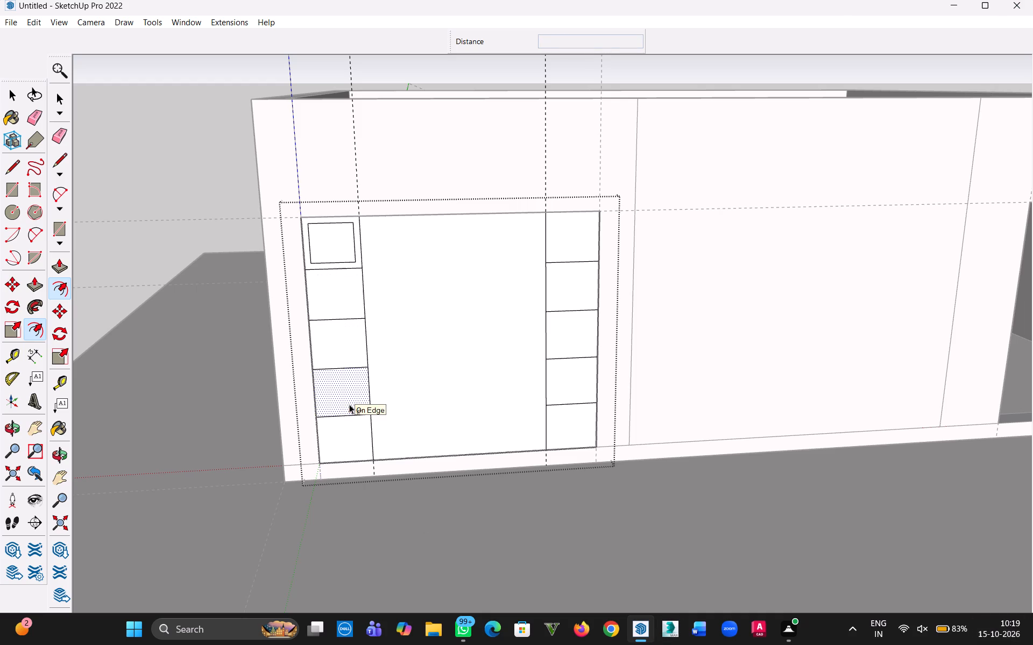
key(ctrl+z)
Offset the outlines of all five cells in the panel's left strip inward by 1".
click(345, 399)
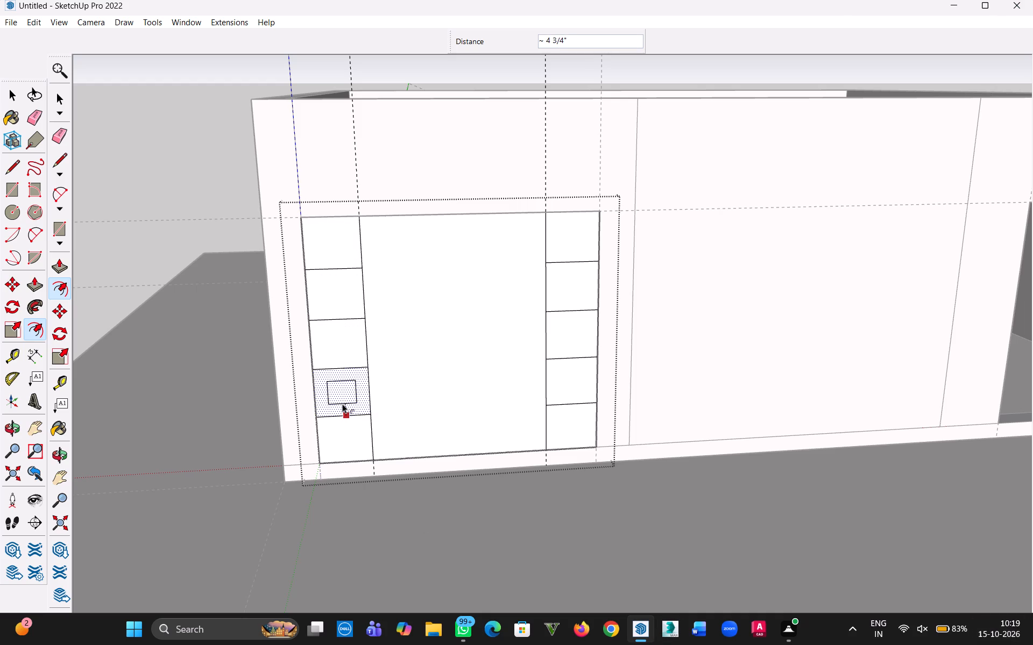
text(1")
key(Return)
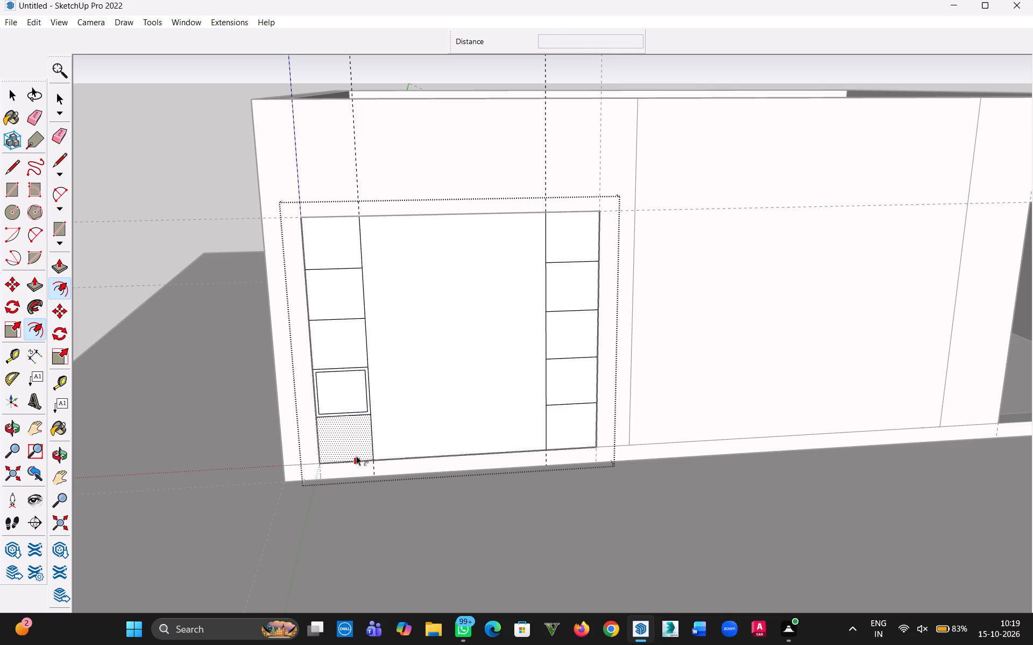
click(356, 454)
text(1")
key(Return)
click(317, 236)
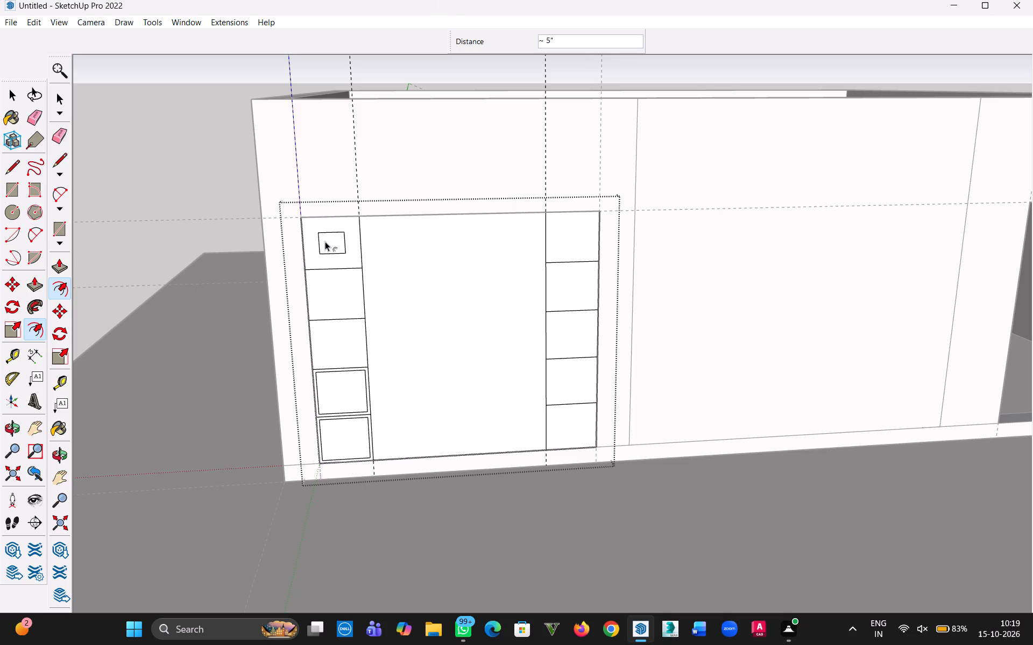
key(ctrl+z)
click(313, 232)
text(1")
key(Return)
click(329, 287)
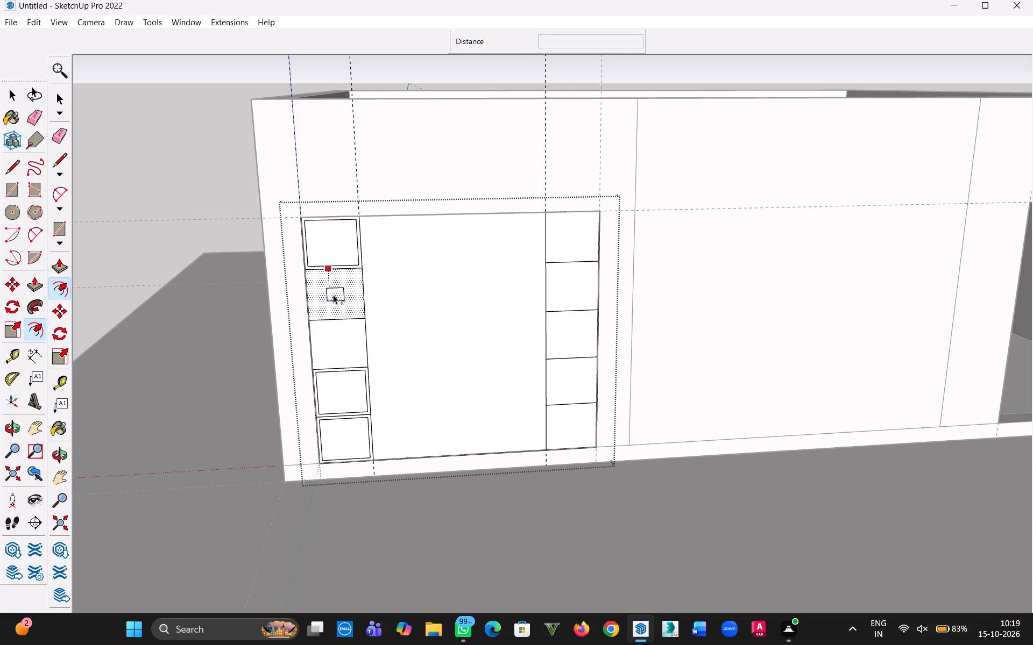
text(1")
key(Return)
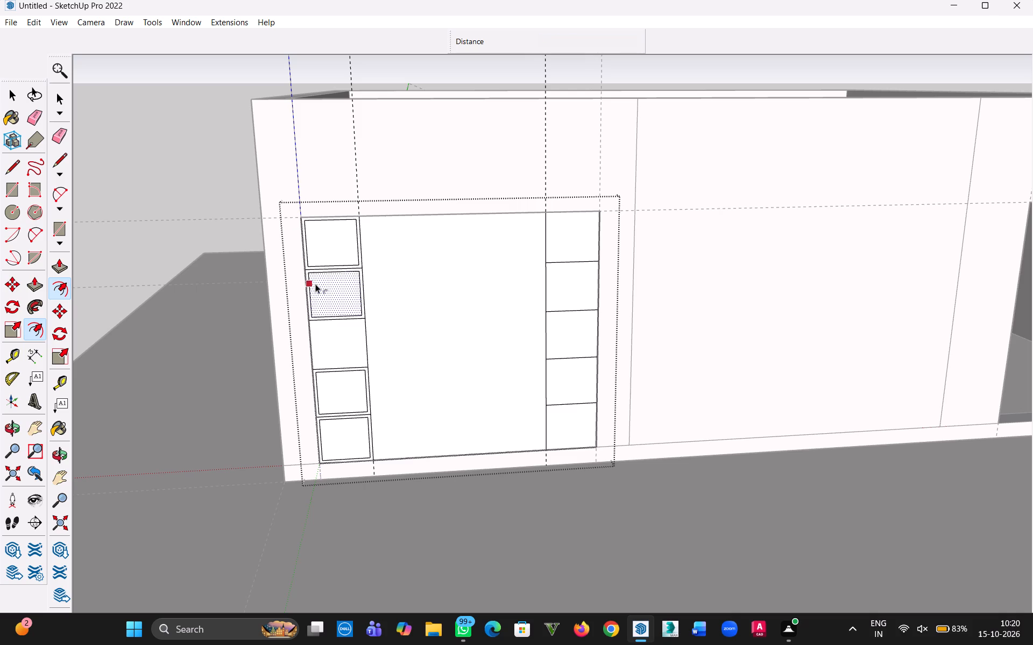
click(343, 353)
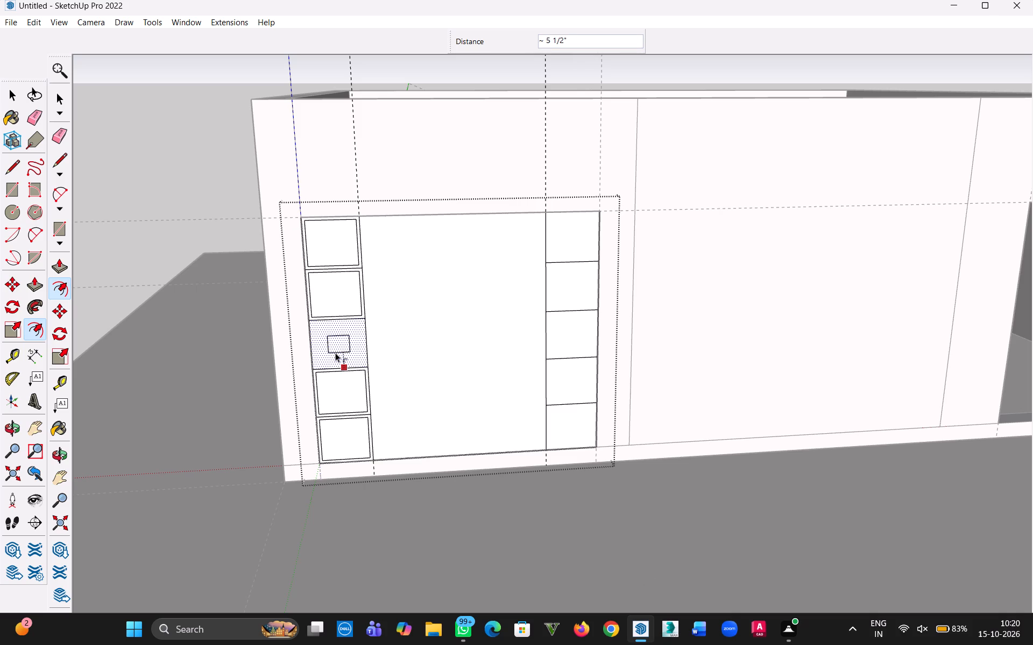
text(1")
key(Return)
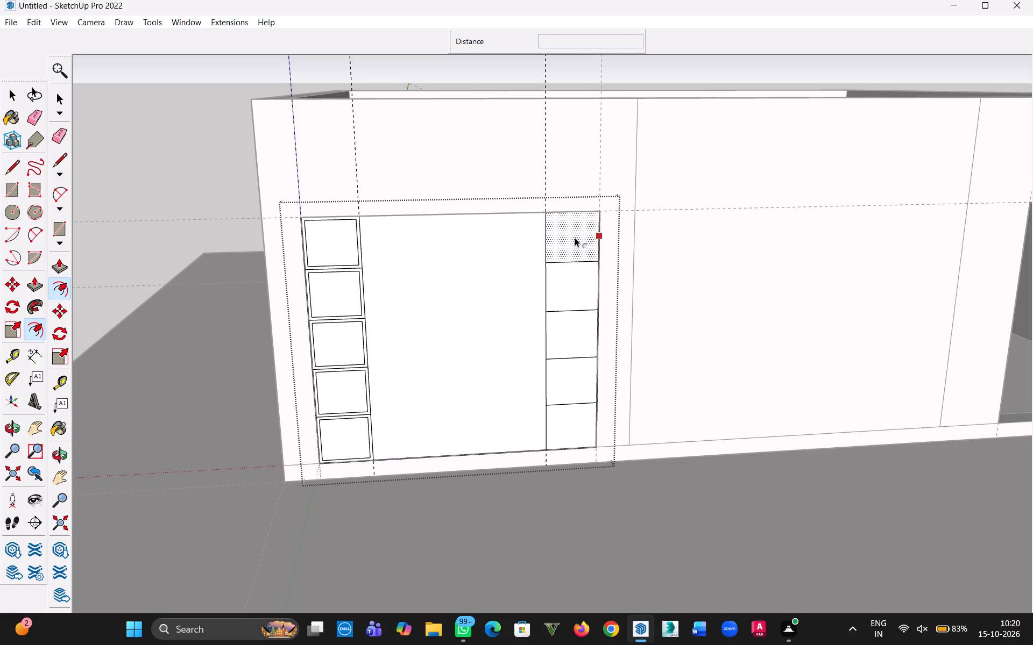
Offset the outlines of all five cells in the panel's right strip inward by 1" and leave the group.
click(575, 238)
text(1")
key(Return)
click(561, 290)
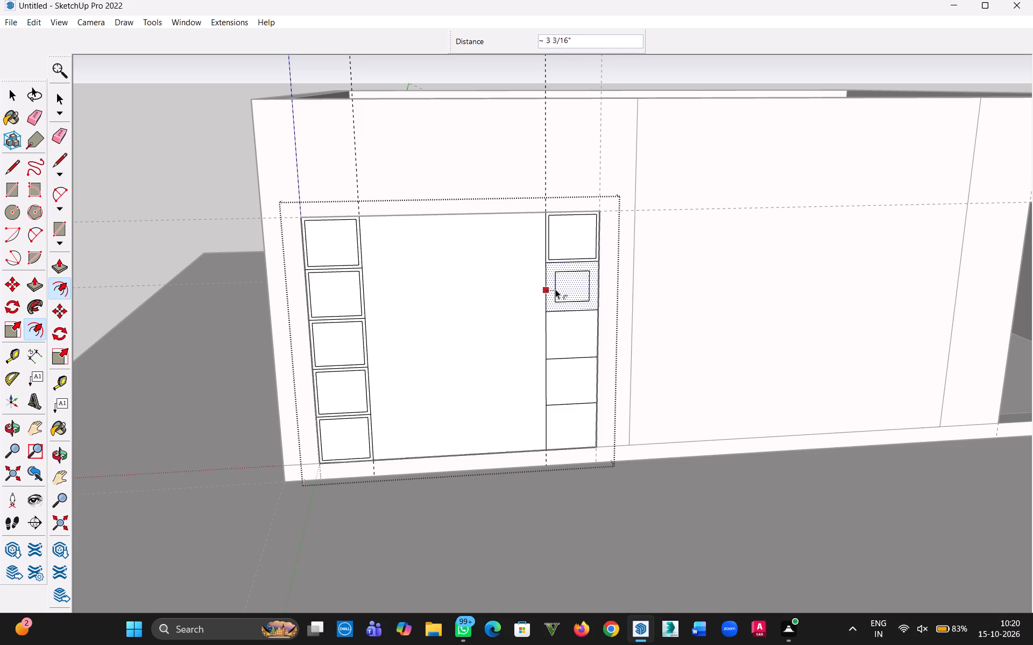
text(1")
key(Return)
click(556, 334)
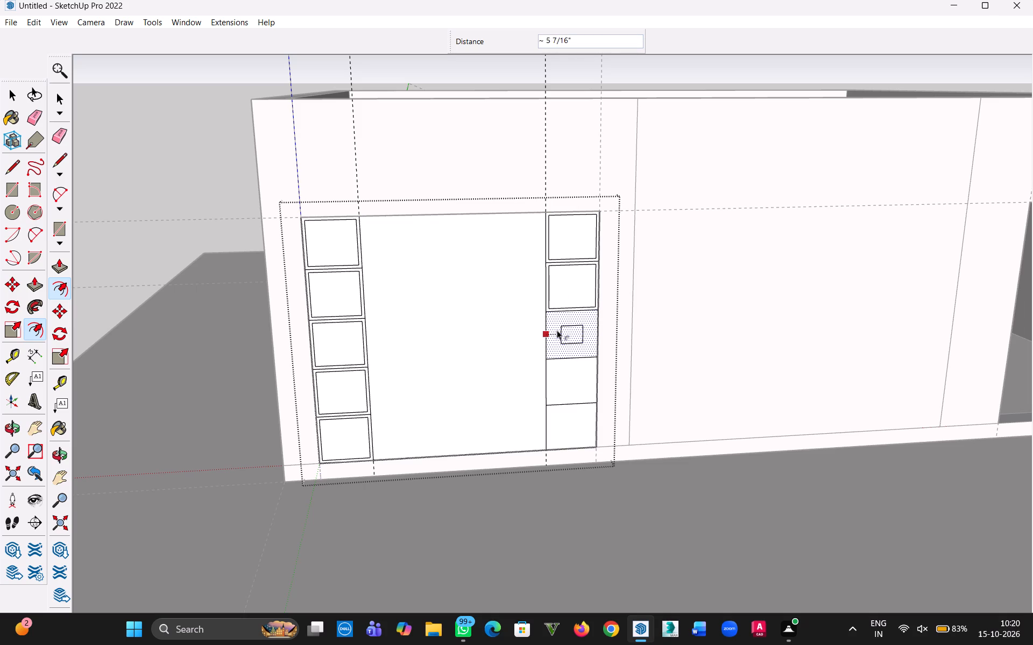
text(1")
key(Return)
click(569, 386)
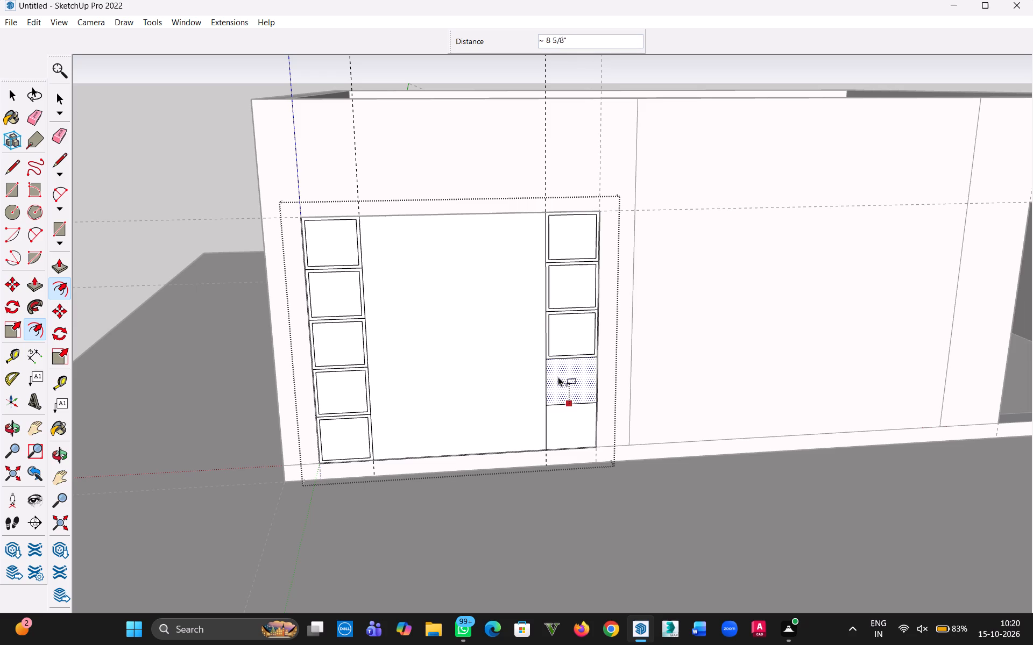
text(1")
key(Return)
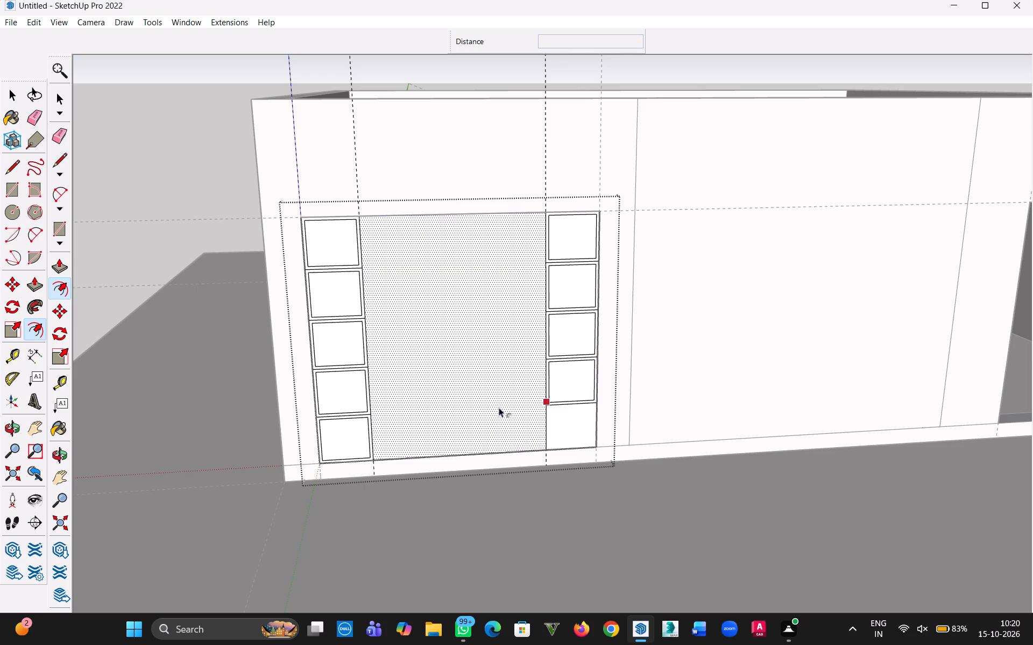
click(569, 440)
text(1")
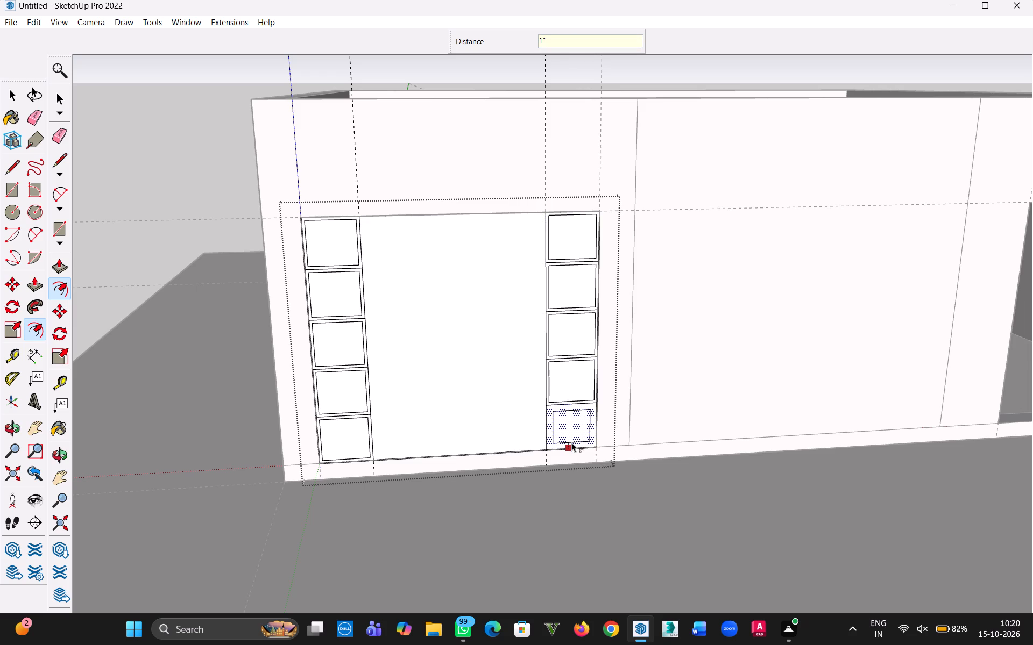
key(Return)
click(12, 93)
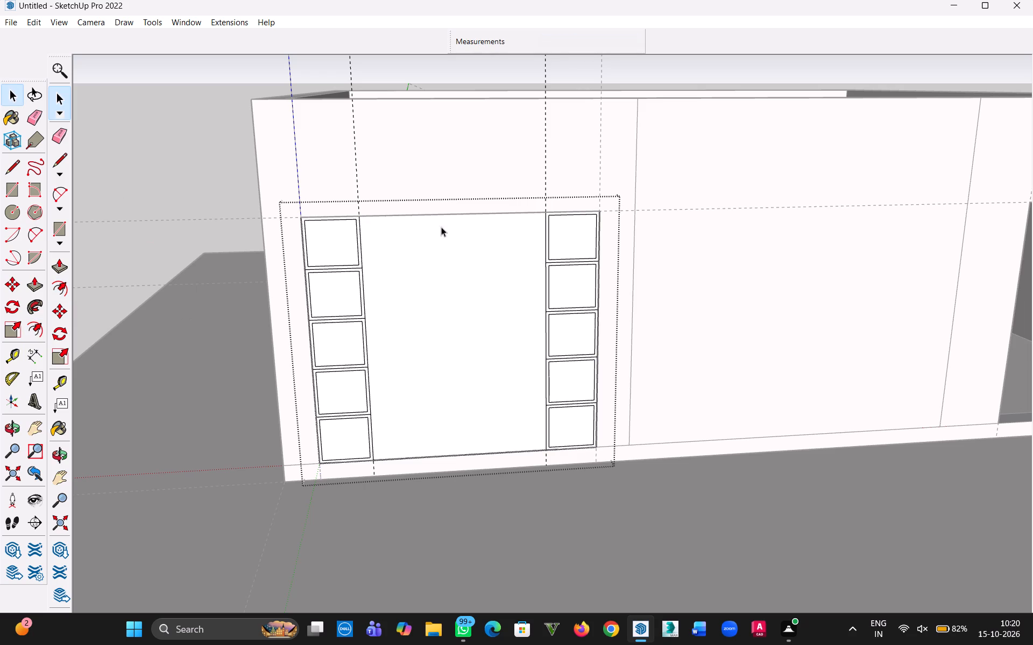
click(165, 159)
Inside the left-bay panel group, offset the outline of the large centre panel inward by 1".
scroll(423, 240, up, 2)
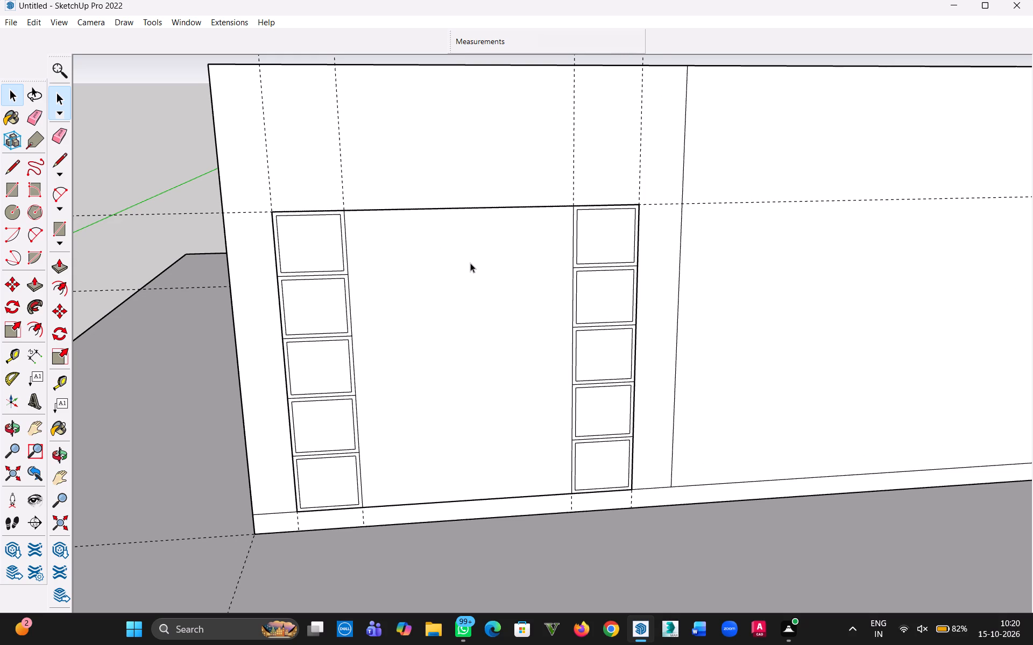
scroll(470, 263, up, 2)
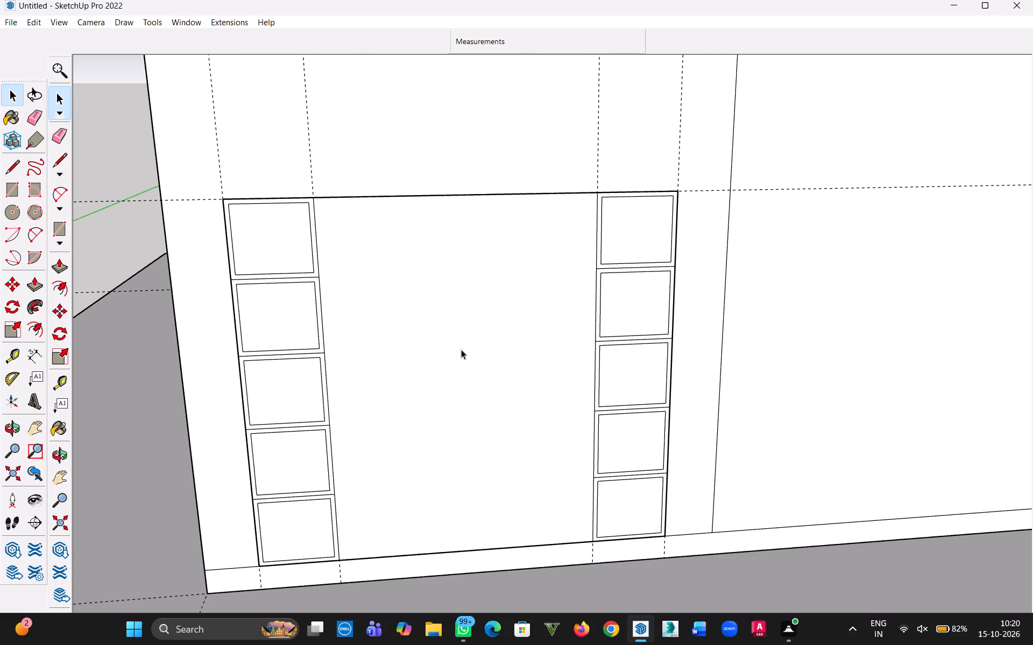
double_click(518, 335)
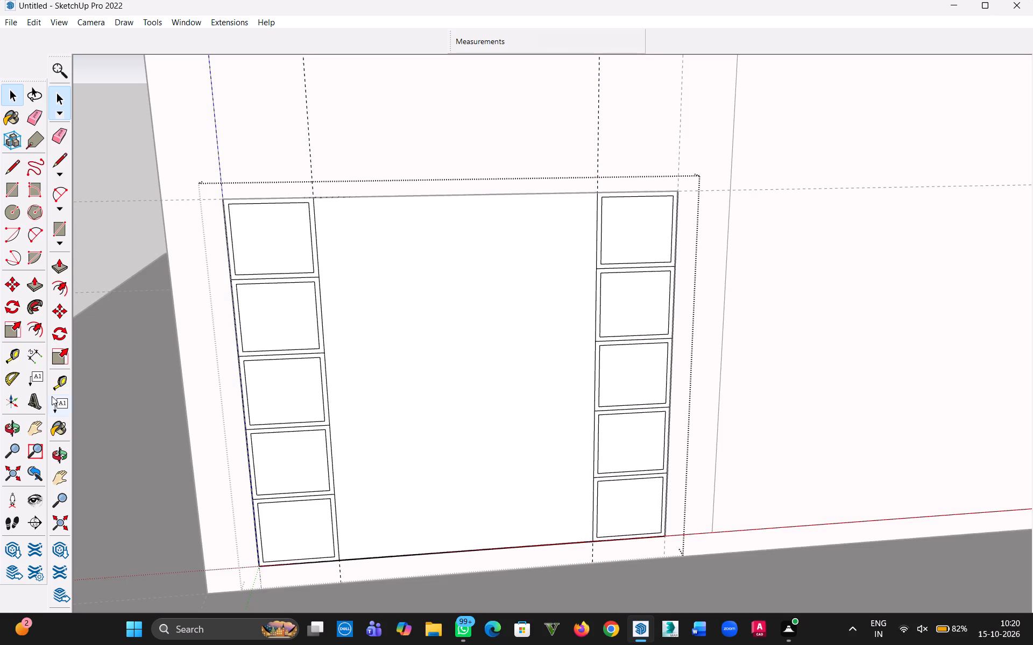
click(38, 333)
click(426, 316)
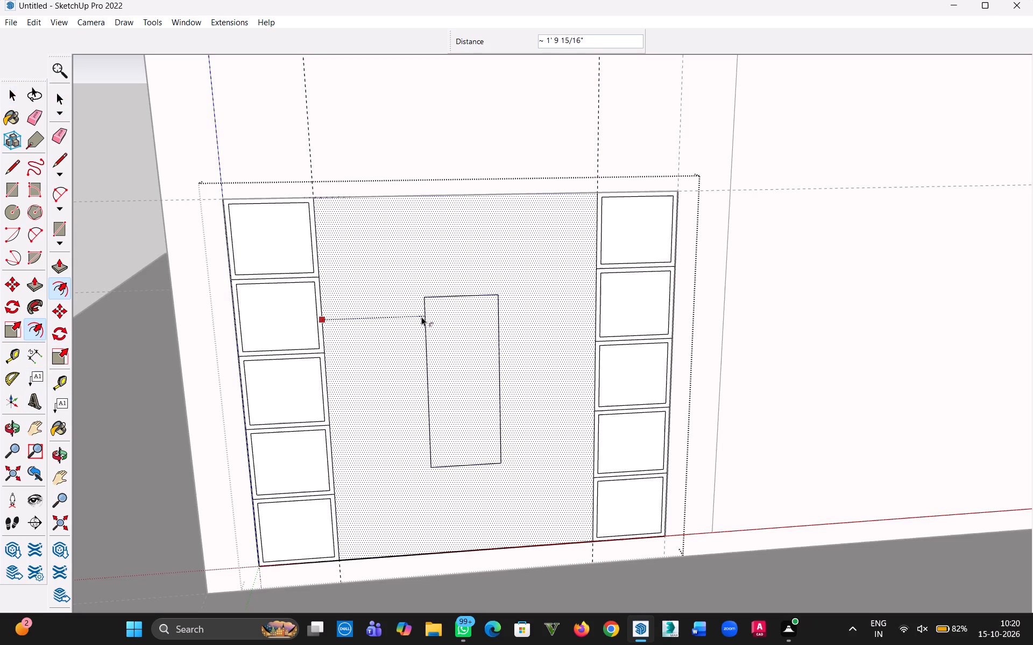
text(1")
key(Return)
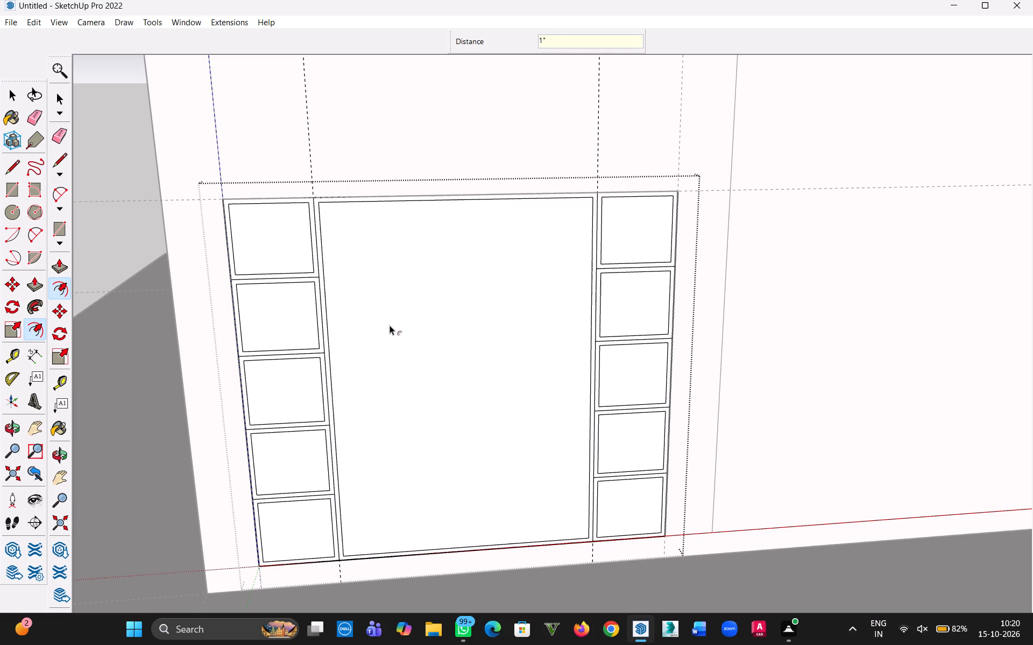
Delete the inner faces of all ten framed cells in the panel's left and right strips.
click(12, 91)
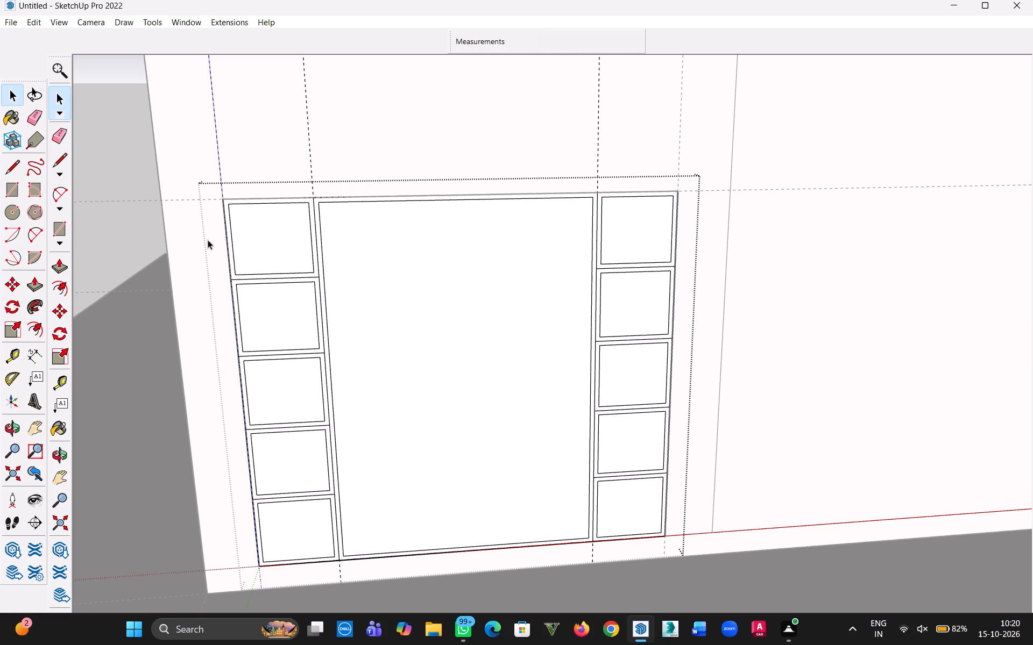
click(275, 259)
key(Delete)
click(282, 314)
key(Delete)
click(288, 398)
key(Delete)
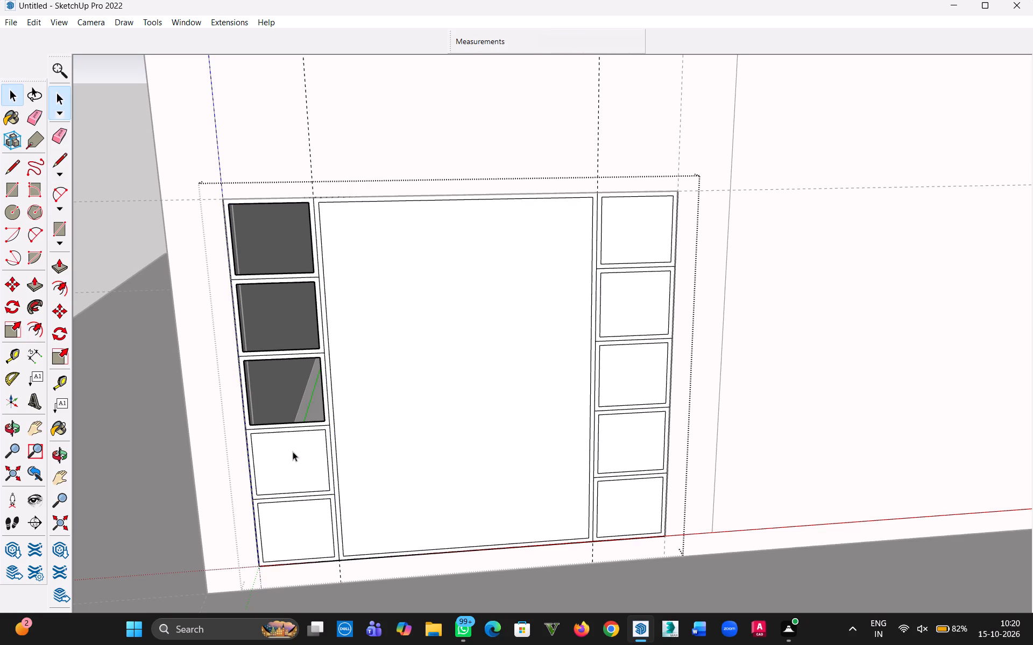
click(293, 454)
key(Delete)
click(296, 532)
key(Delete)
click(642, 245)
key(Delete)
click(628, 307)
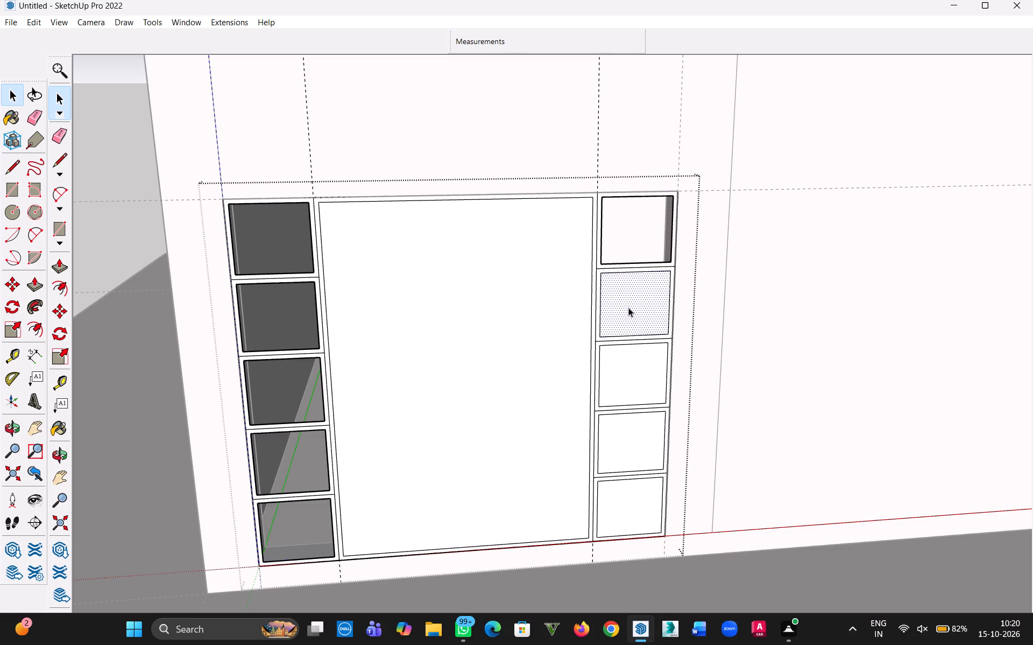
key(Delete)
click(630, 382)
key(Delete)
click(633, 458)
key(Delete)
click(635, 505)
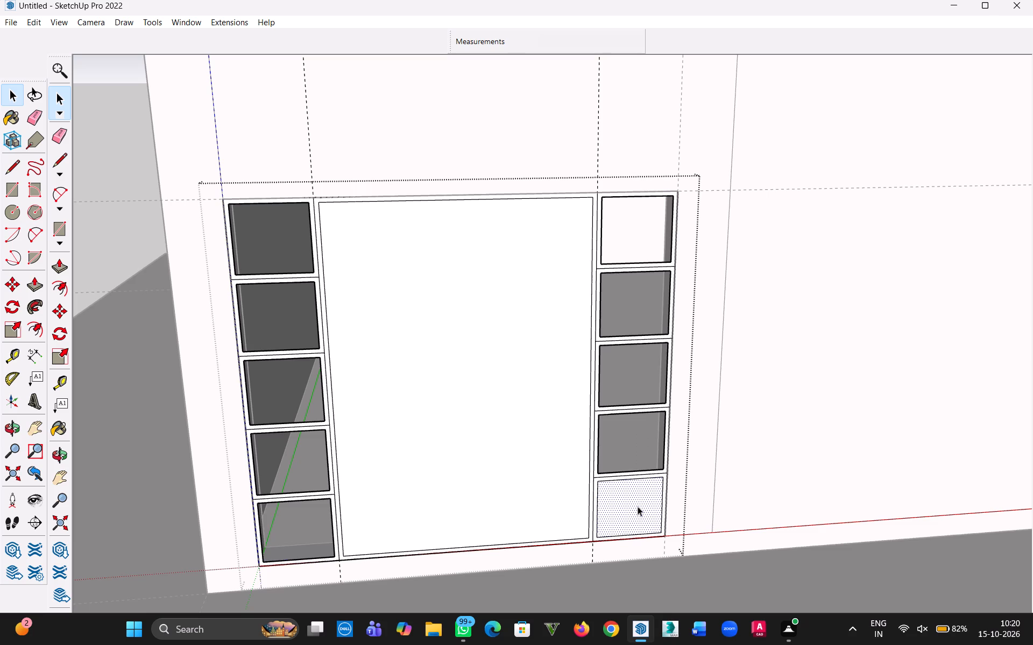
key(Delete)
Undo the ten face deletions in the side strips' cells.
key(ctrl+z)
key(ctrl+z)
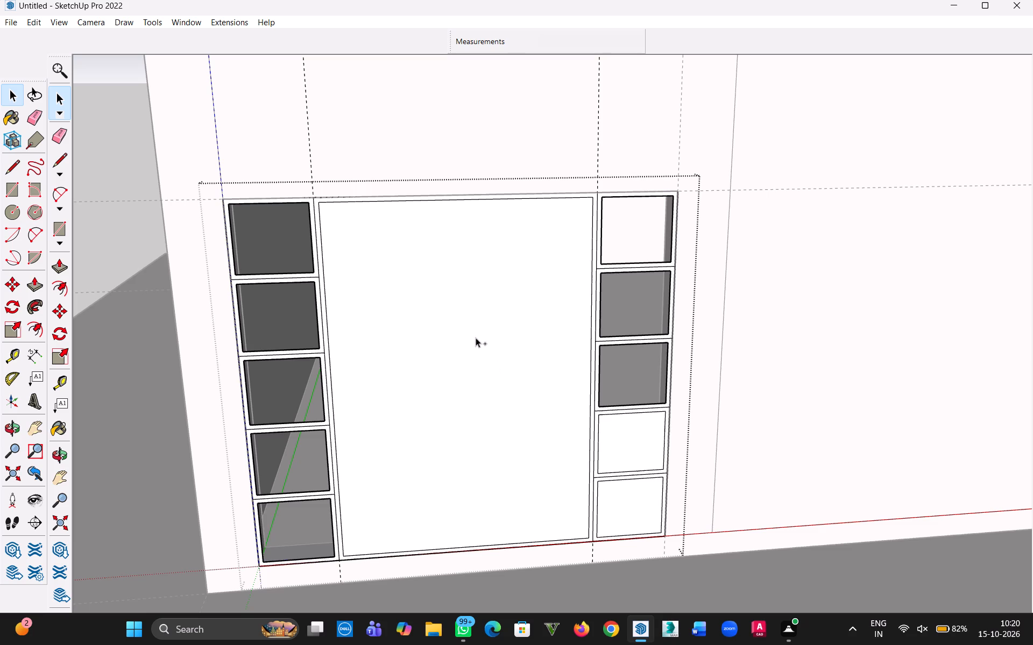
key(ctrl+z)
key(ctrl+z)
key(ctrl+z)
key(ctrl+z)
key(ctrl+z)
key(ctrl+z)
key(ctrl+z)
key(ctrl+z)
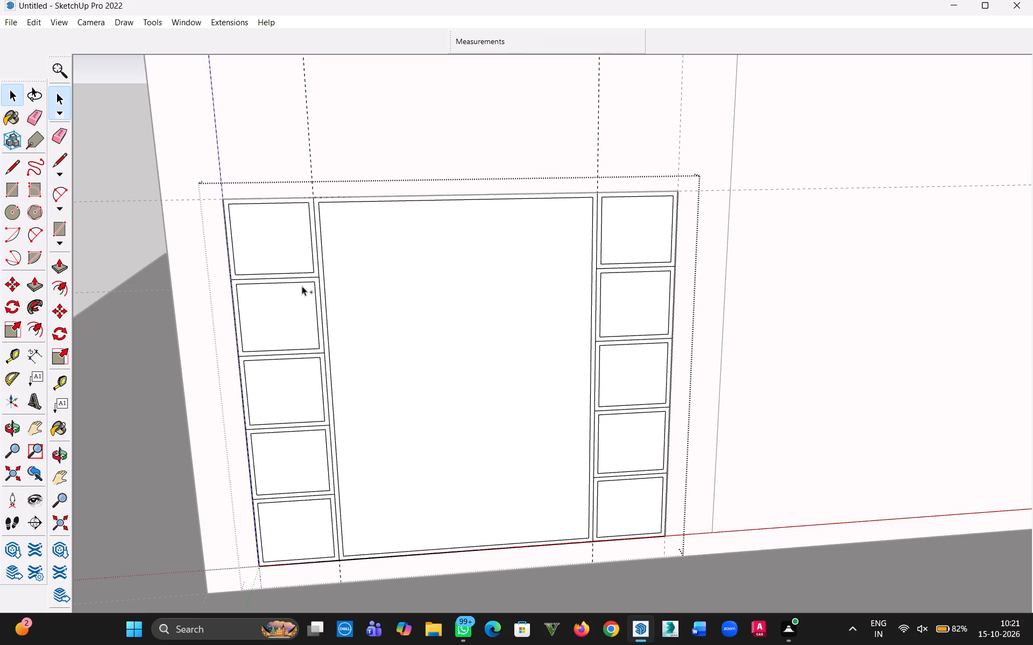
Inside the panel group, erase the two horizontal dividing lines between the left strip's top three cells.
click(15, 98)
click(81, 141)
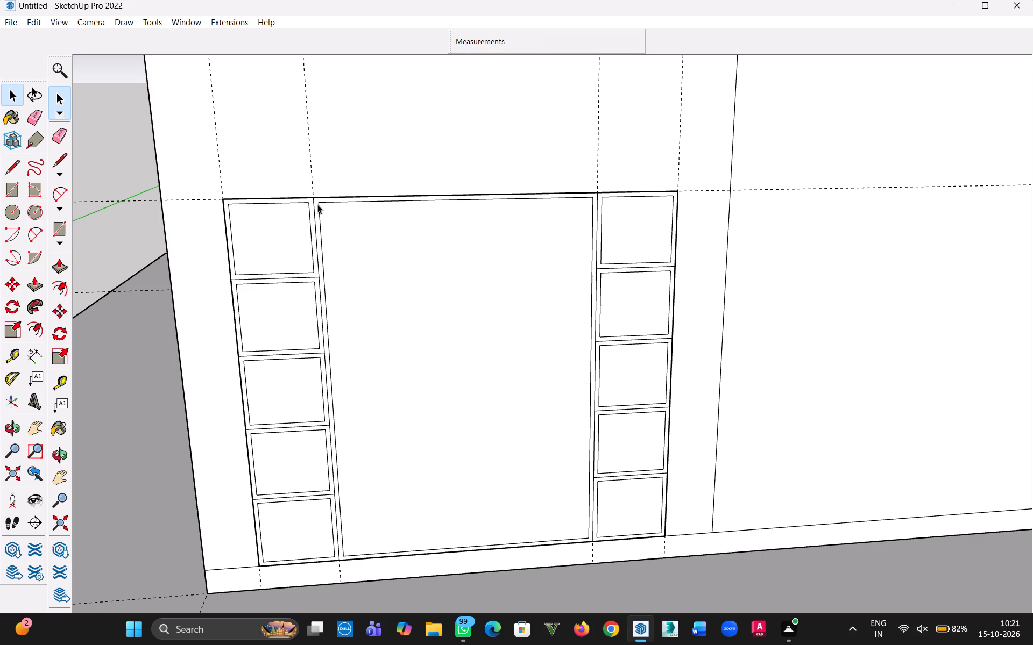
triple_click(348, 231)
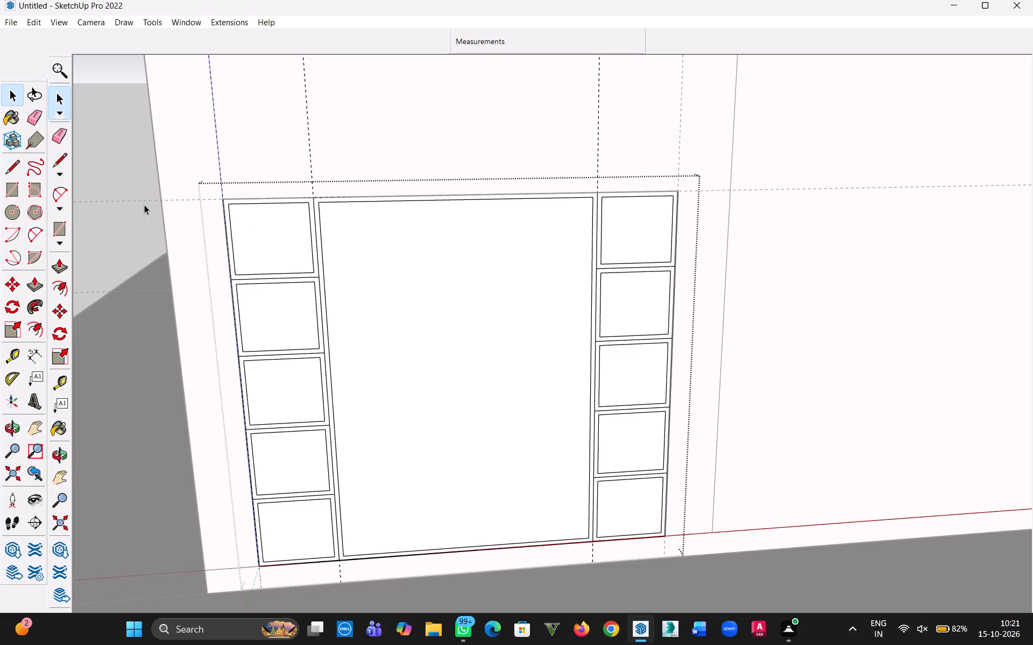
click(146, 205)
scroll(296, 217, up, 8)
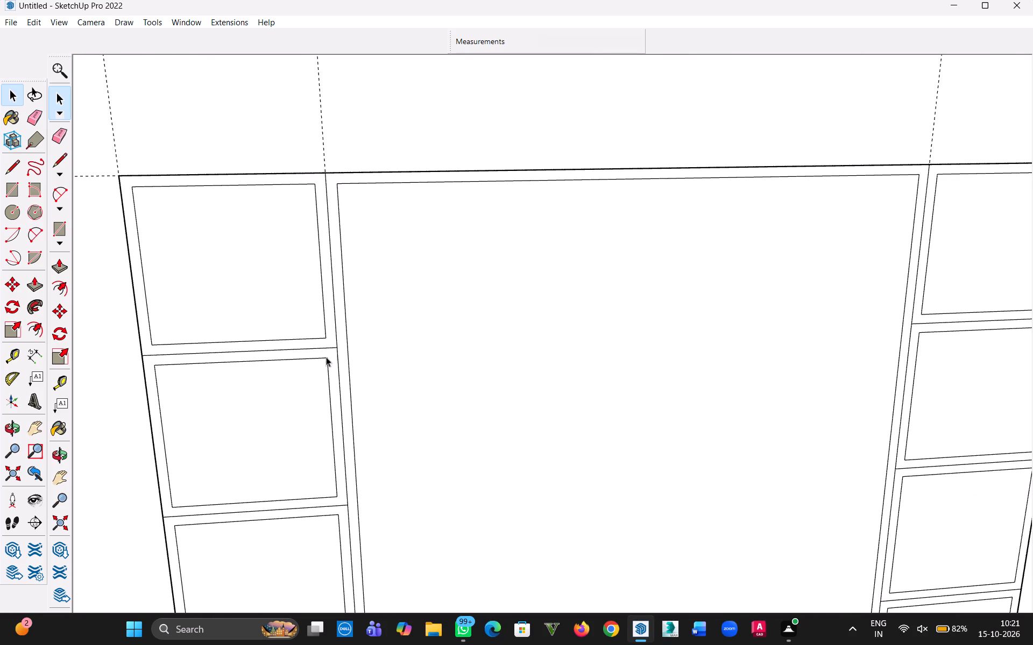
click(315, 347)
double_click(316, 352)
click(310, 348)
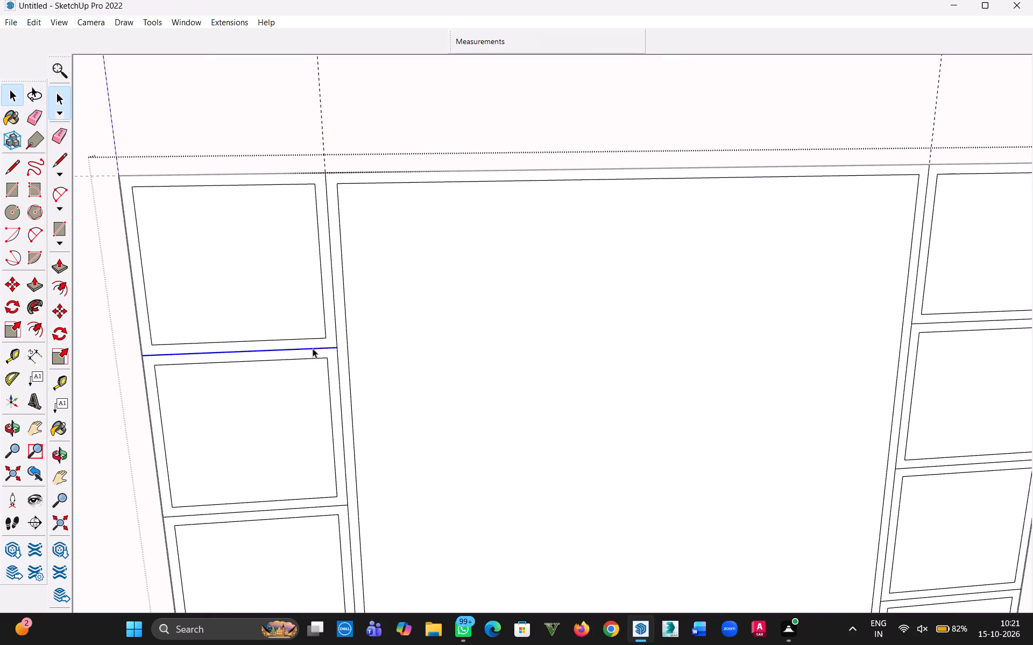
key(Delete)
key(e)
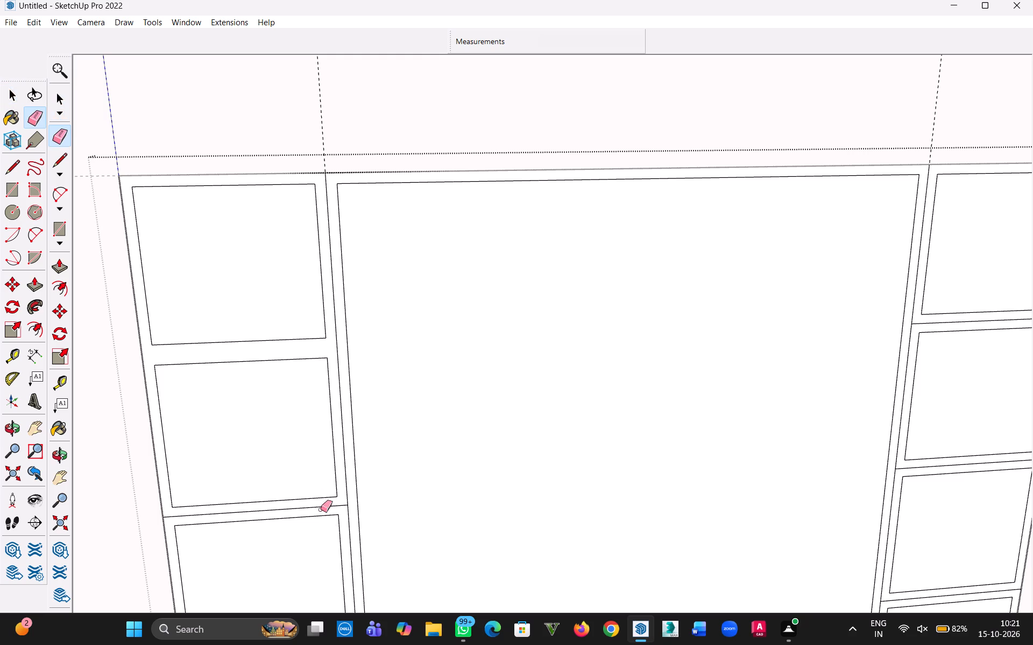
click(327, 505)
Erase the left strip's remaining horizontal dividing lines and the vertical line separating it from the centre panel.
scroll(354, 492, down, 11)
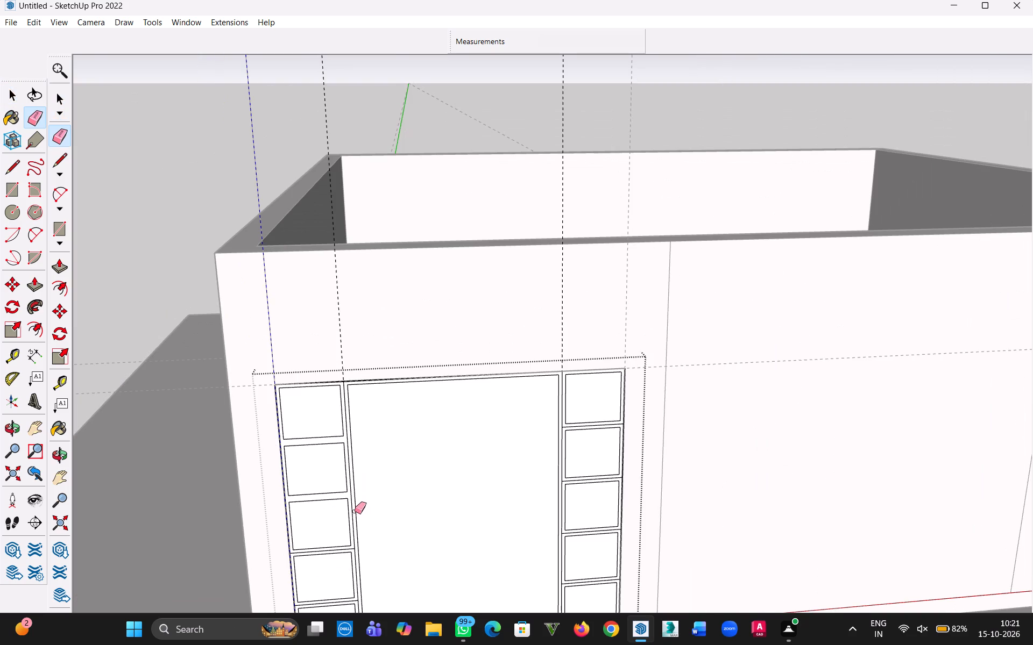
key(h)
drag(352, 521, 357, 321)
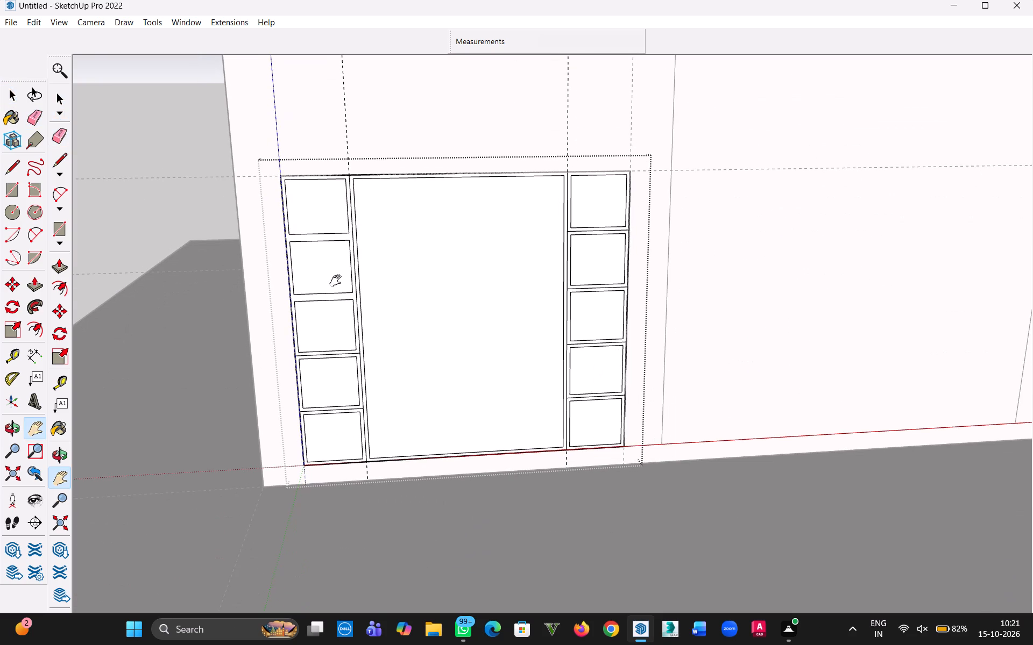
scroll(346, 269, up, 9)
key(Escape)
click(342, 213)
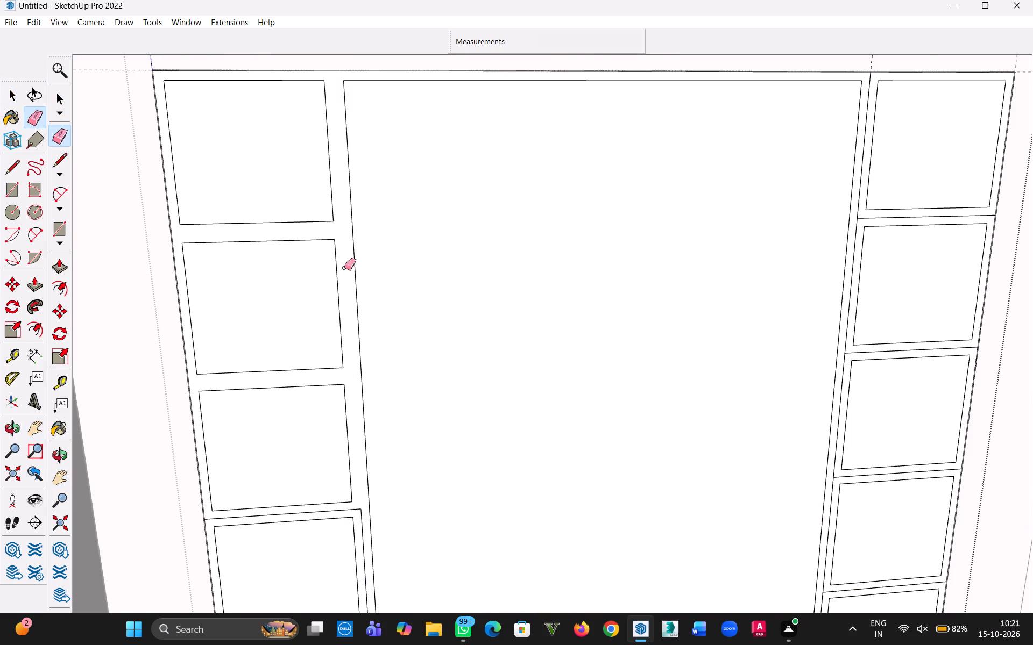
scroll(346, 334, down, 5)
scroll(341, 476, up, 5)
click(336, 434)
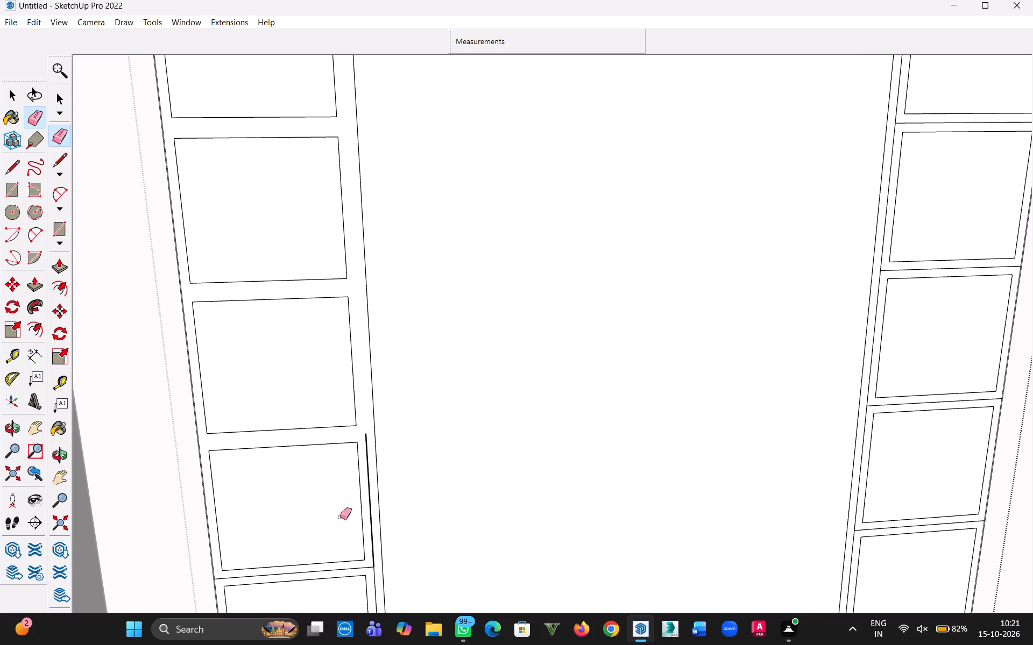
click(344, 569)
click(371, 558)
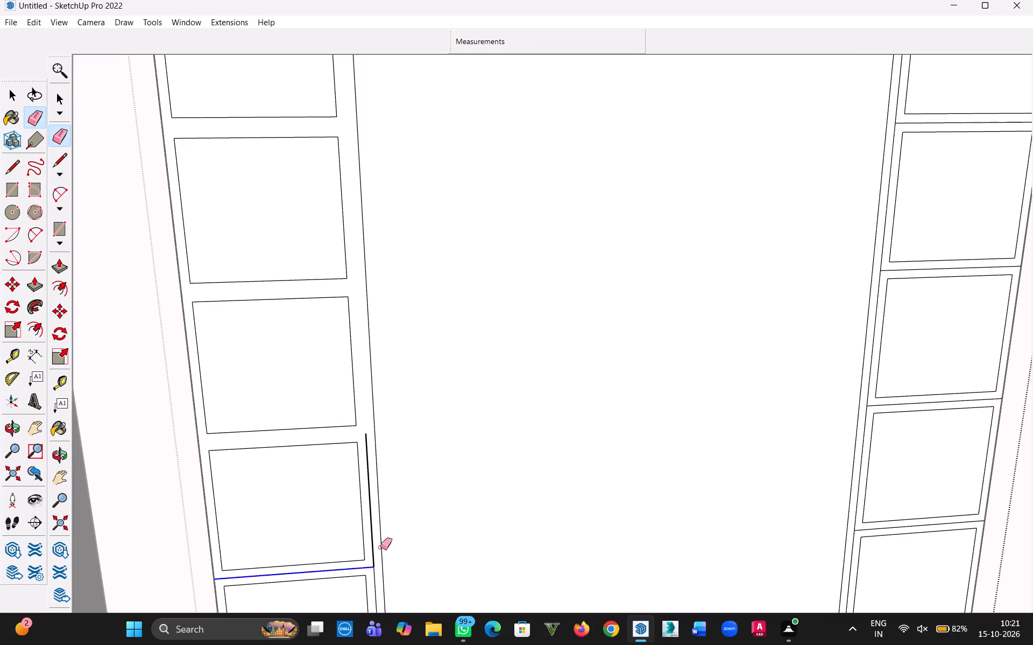
drag(372, 549, 363, 548)
key(ctrl+z)
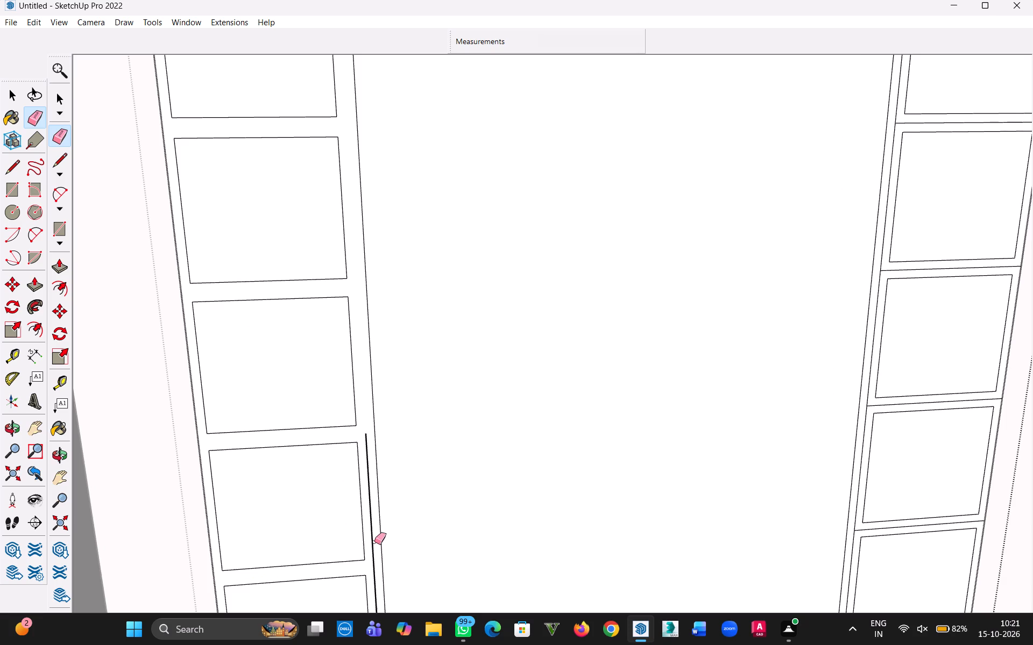
click(370, 541)
click(370, 541)
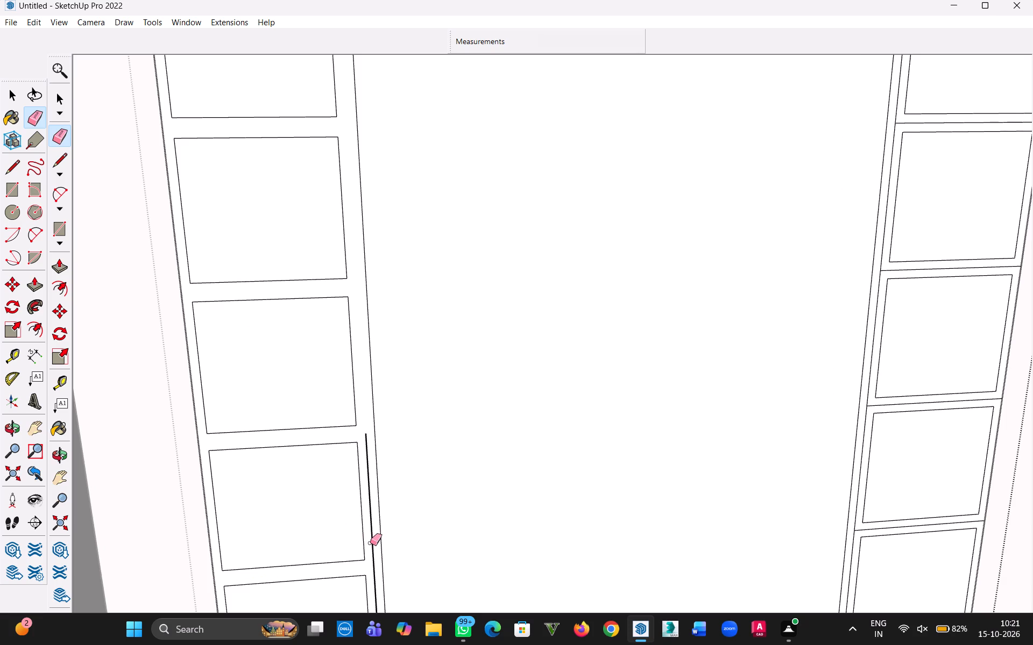
click(372, 543)
scroll(364, 528, down, 11)
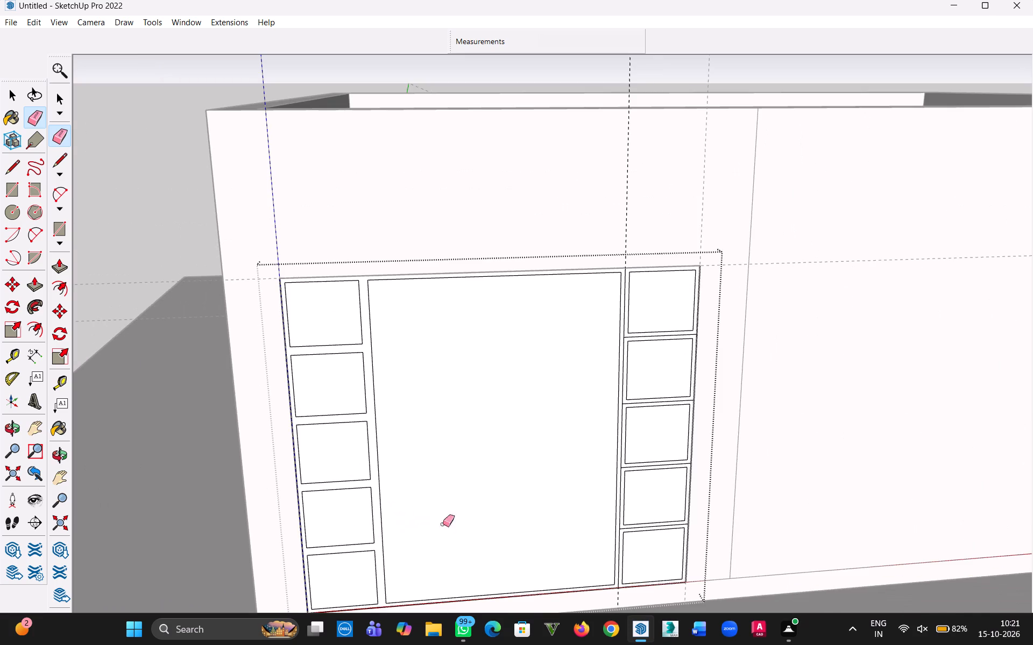
Erase the four horizontal dividing lines between the right strip's cells and the vertical line separating the strip from the centre panel.
scroll(619, 461, up, 9)
click(635, 213)
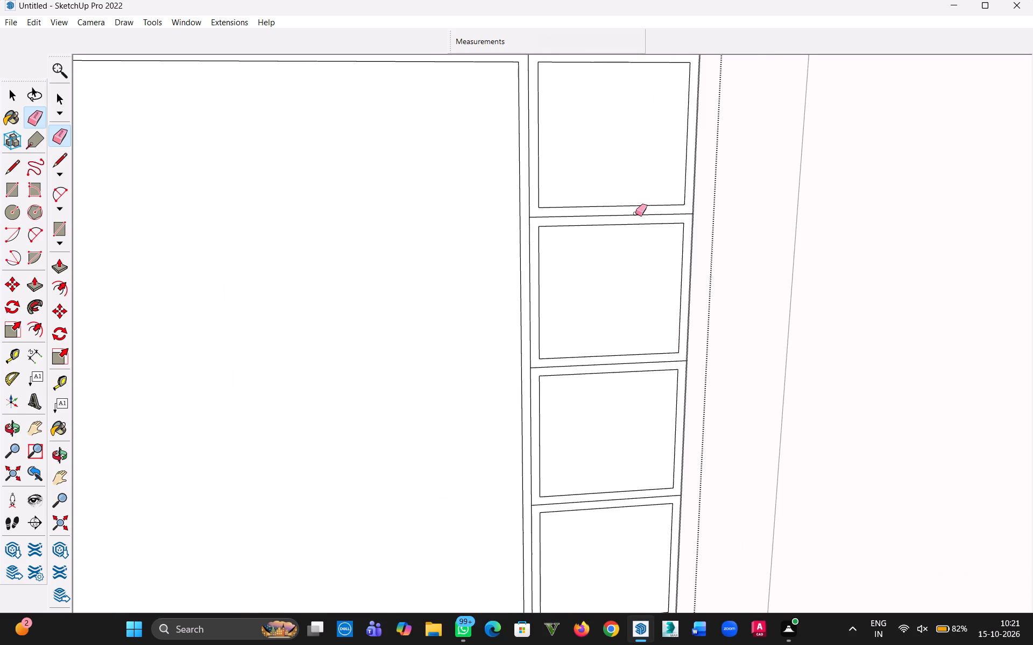
click(635, 215)
drag(635, 359, 635, 361)
drag(635, 361, 635, 364)
scroll(596, 279, down, 3)
scroll(608, 397, up, 5)
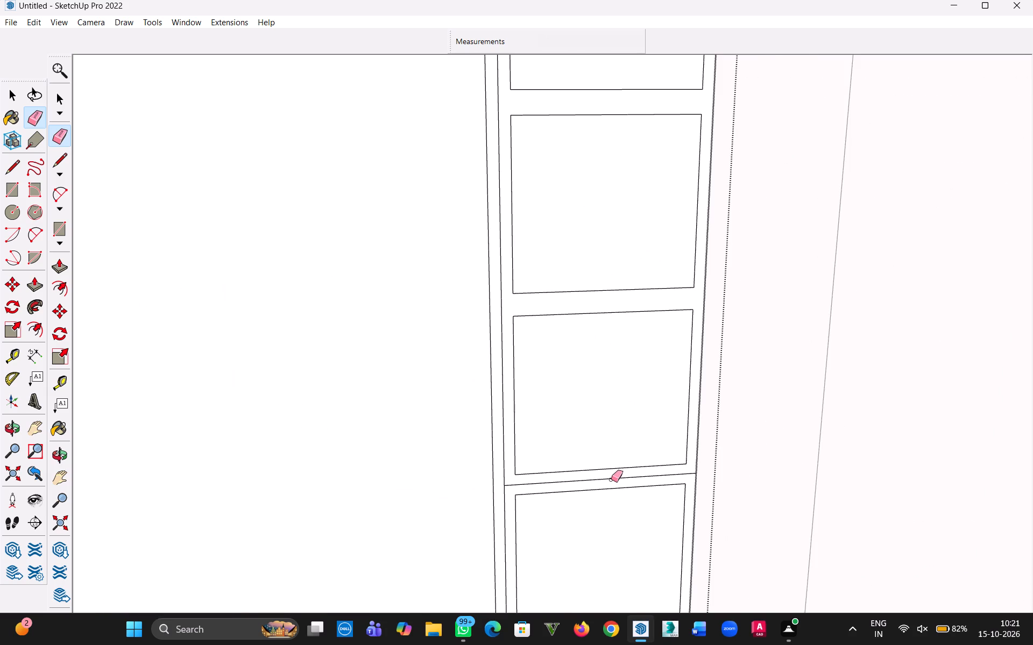
drag(613, 478, 615, 483)
scroll(613, 484, down, 6)
key(h)
drag(638, 521, 578, 288)
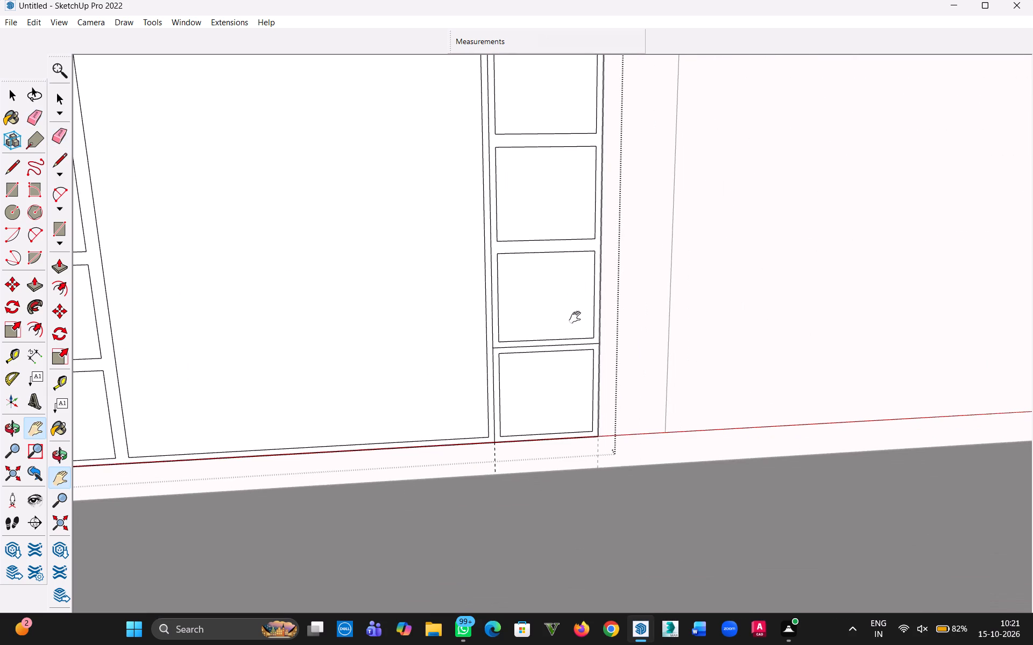
key(Escape)
click(565, 340)
scroll(513, 355, up, 5)
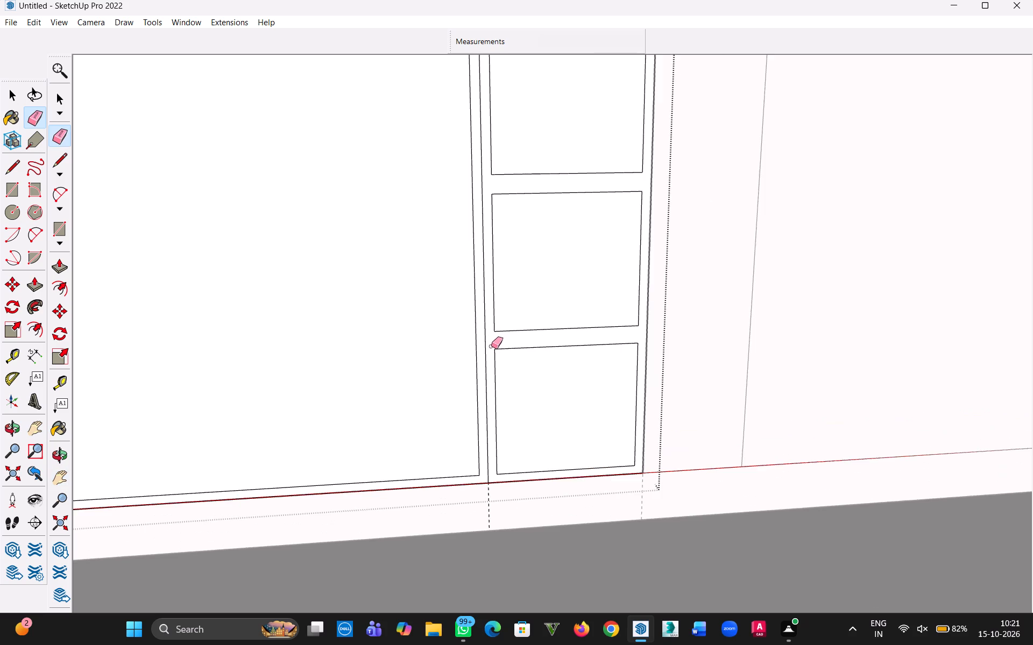
drag(489, 346, 484, 345)
Push/Pull the merged frame face around the cells and centre panel outward by 4".
scroll(490, 341, down, 20)
scroll(490, 336, up, 2)
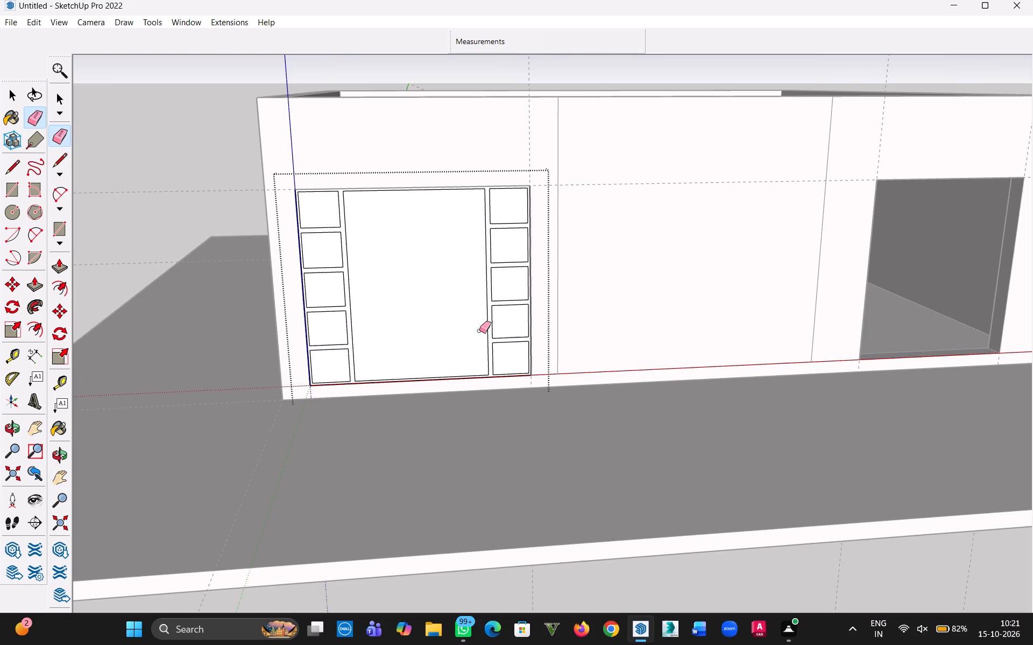
key(p)
scroll(518, 269, up, 5)
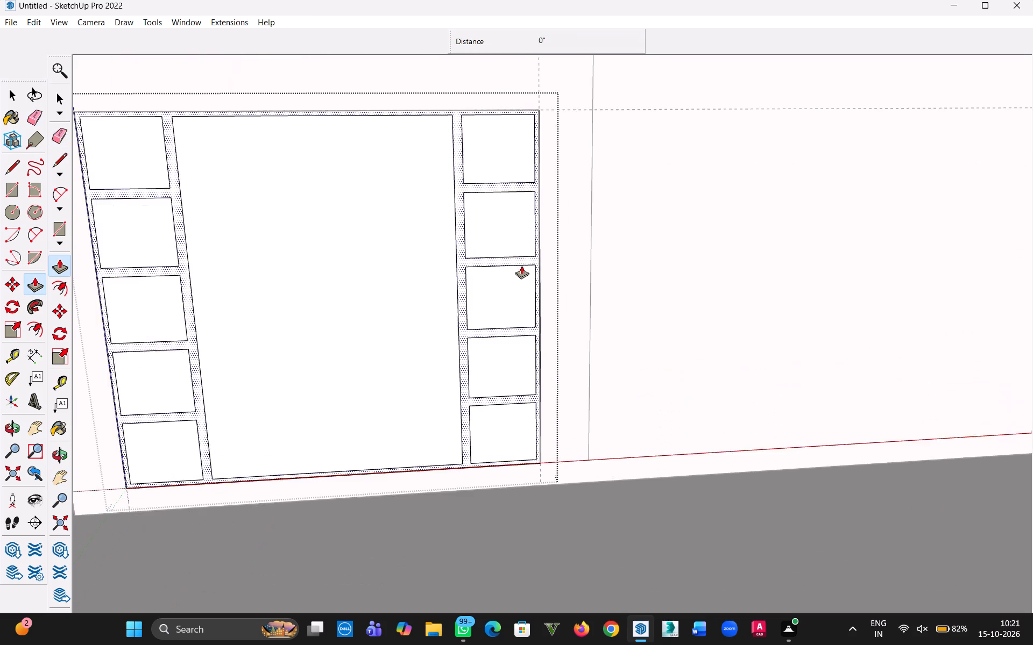
scroll(521, 266, up, 4)
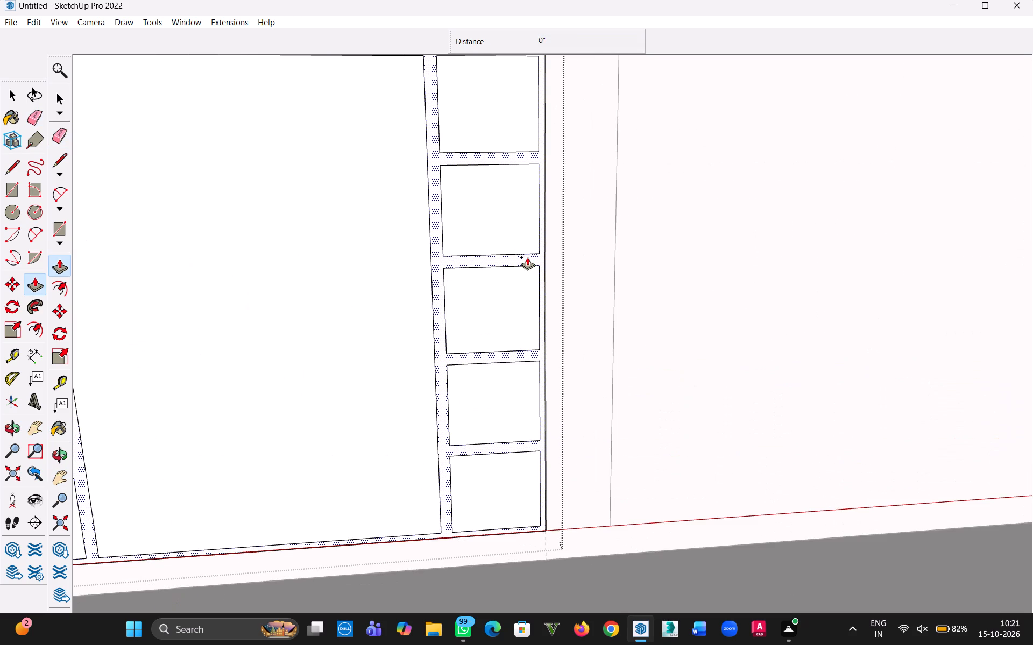
click(523, 256)
scroll(521, 285, down, 7)
text(4")
key(Return)
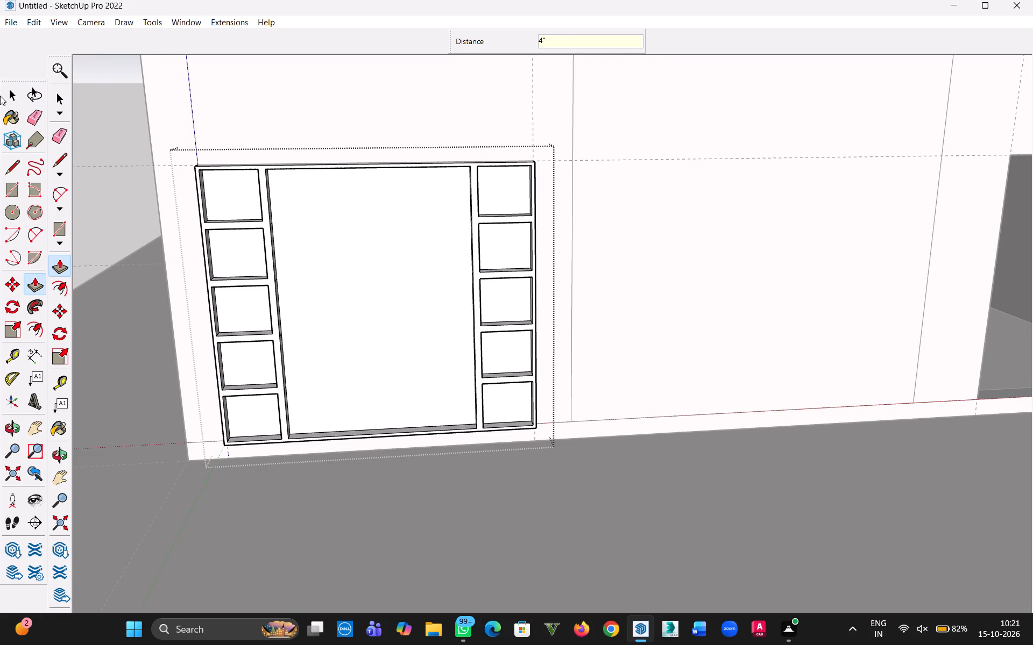
click(8, 96)
click(140, 263)
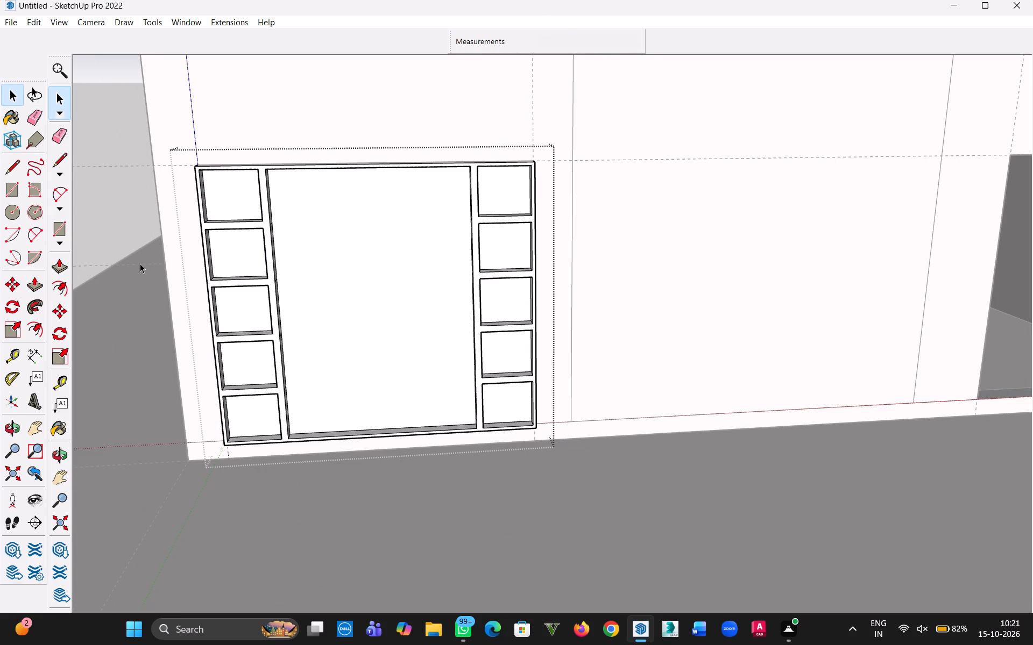
Inside the panel group, delete the large centre face between the two cell strips and close the group.
scroll(373, 285, up, 3)
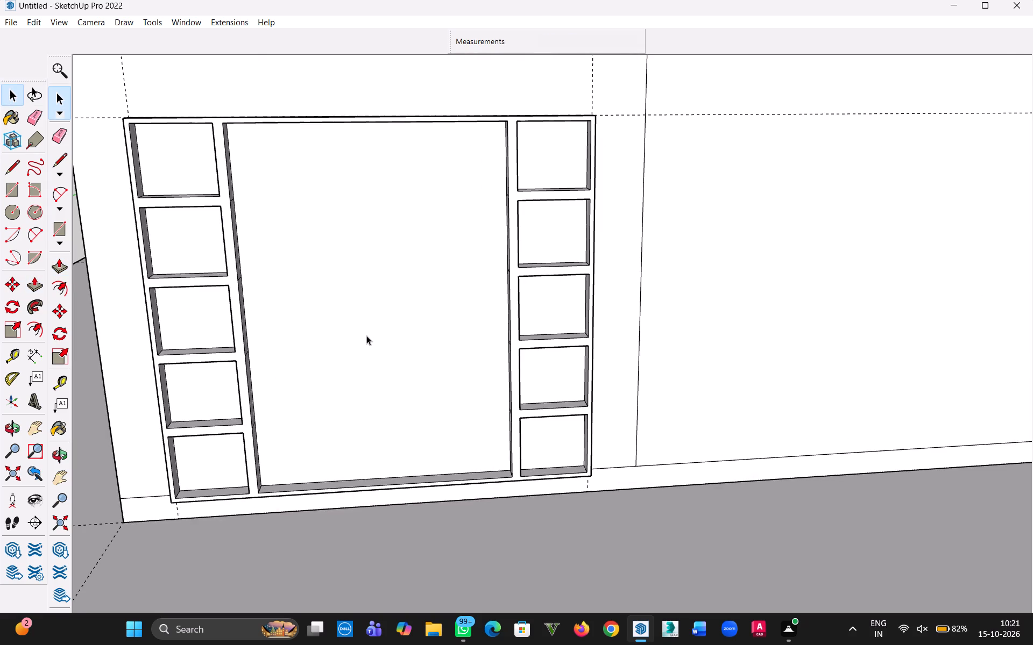
scroll(345, 341, down, 2)
middle_drag(341, 338, 385, 422)
click(351, 341)
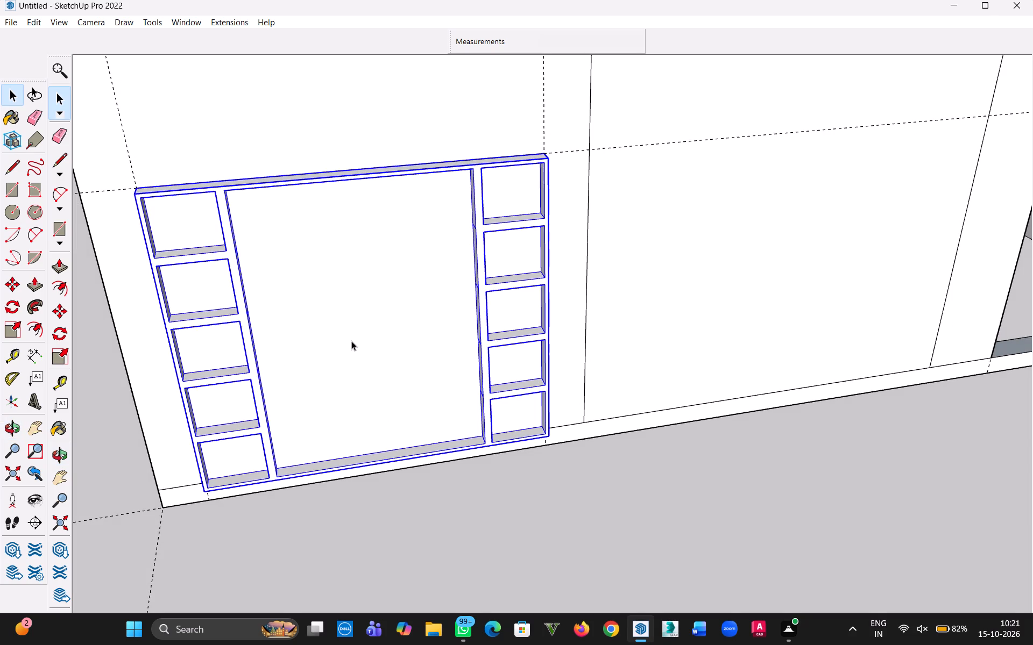
double_click(357, 347)
click(353, 336)
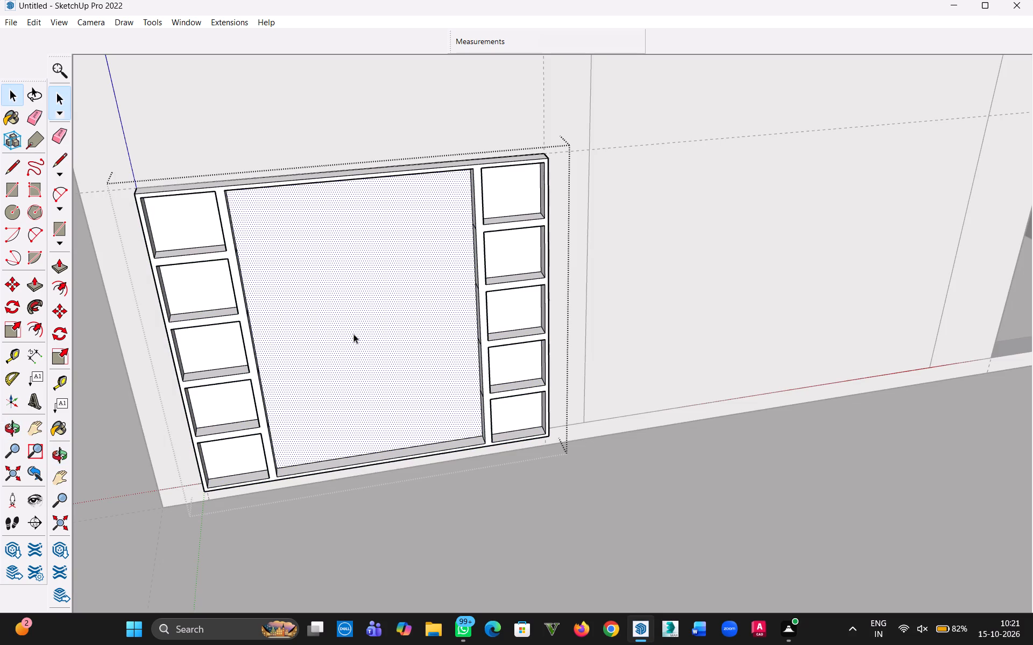
key(Delete)
middle_drag(350, 351, 343, 313)
scroll(327, 233, up, 1)
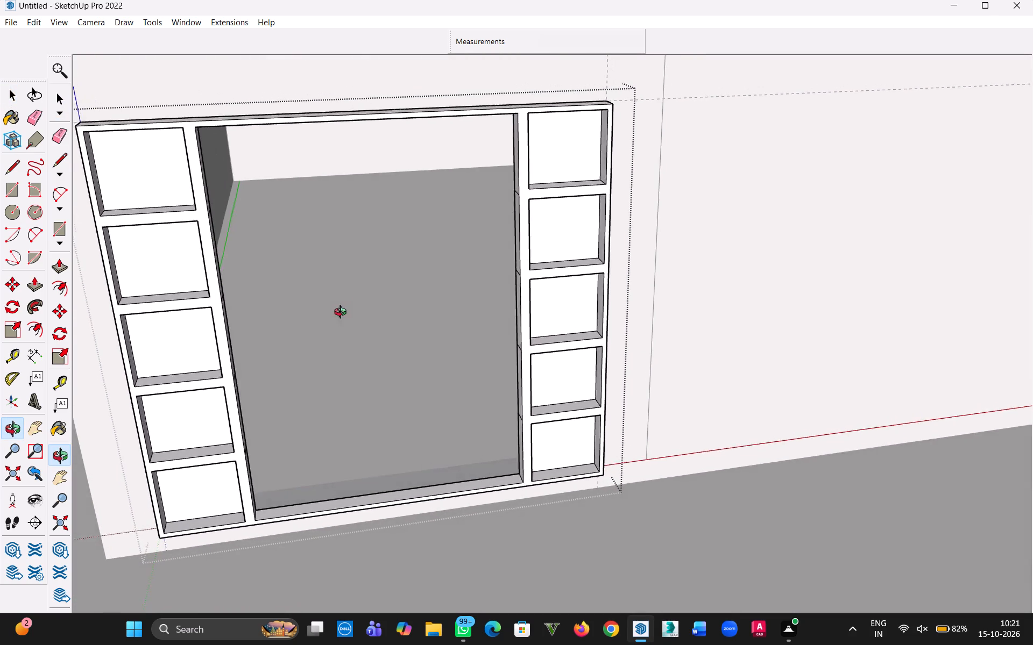
middle_drag(343, 313, 342, 313)
middle_drag(354, 308, 341, 307)
scroll(339, 307, down, 2)
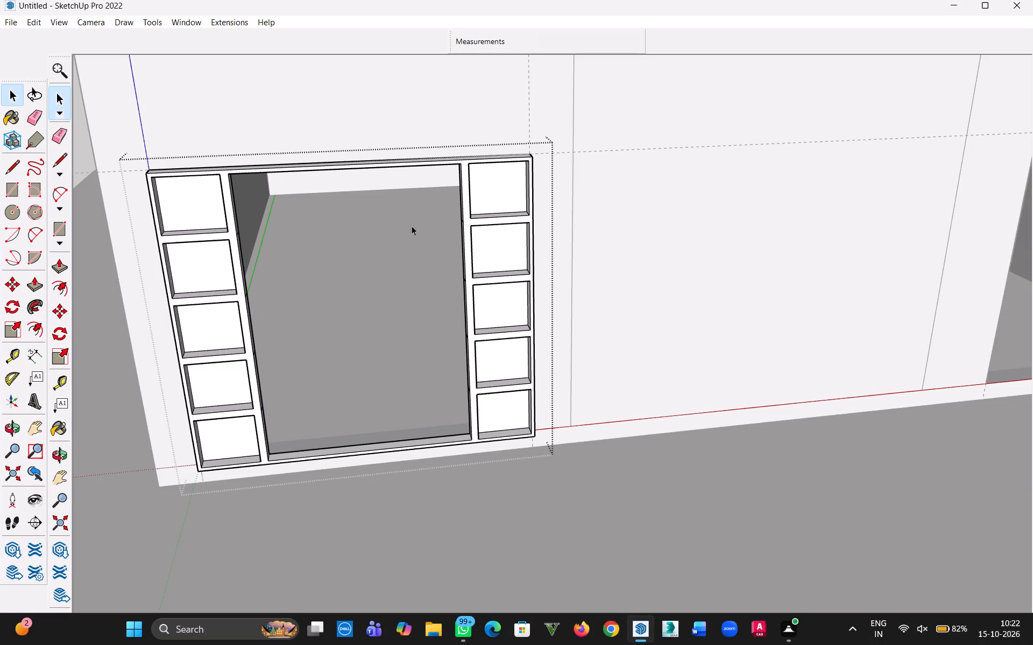
click(325, 275)
middle_drag(268, 257, 293, 313)
click(95, 264)
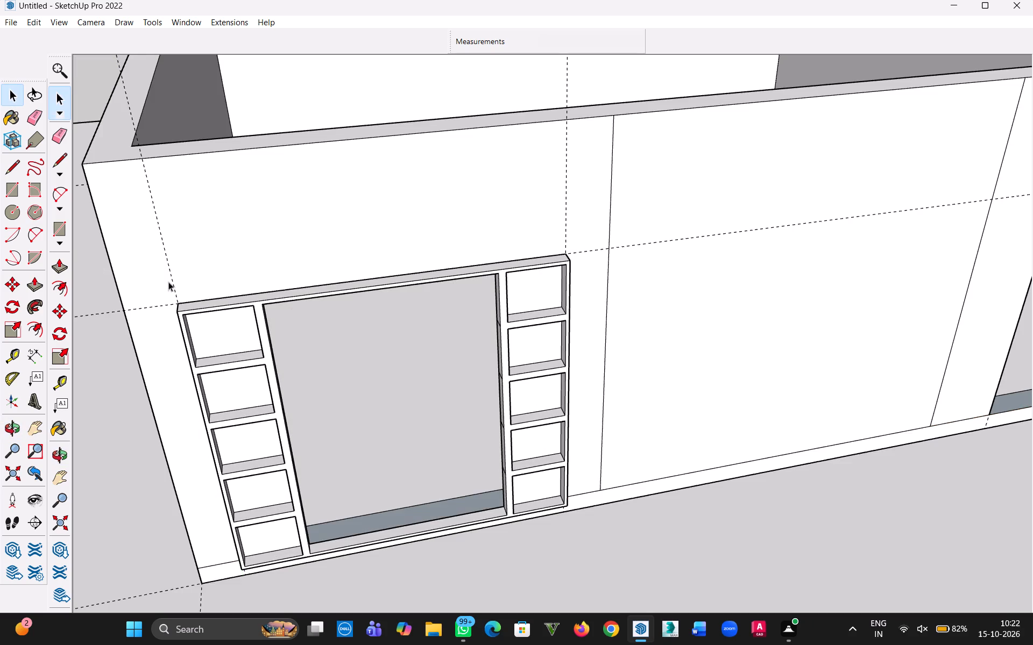
Draw a rectangle across the panel's centre opening, from its top corner to the diagonally opposite bottom corner.
middle_drag(278, 328, 250, 236)
scroll(258, 242, up, 11)
scroll(265, 228, down, 3)
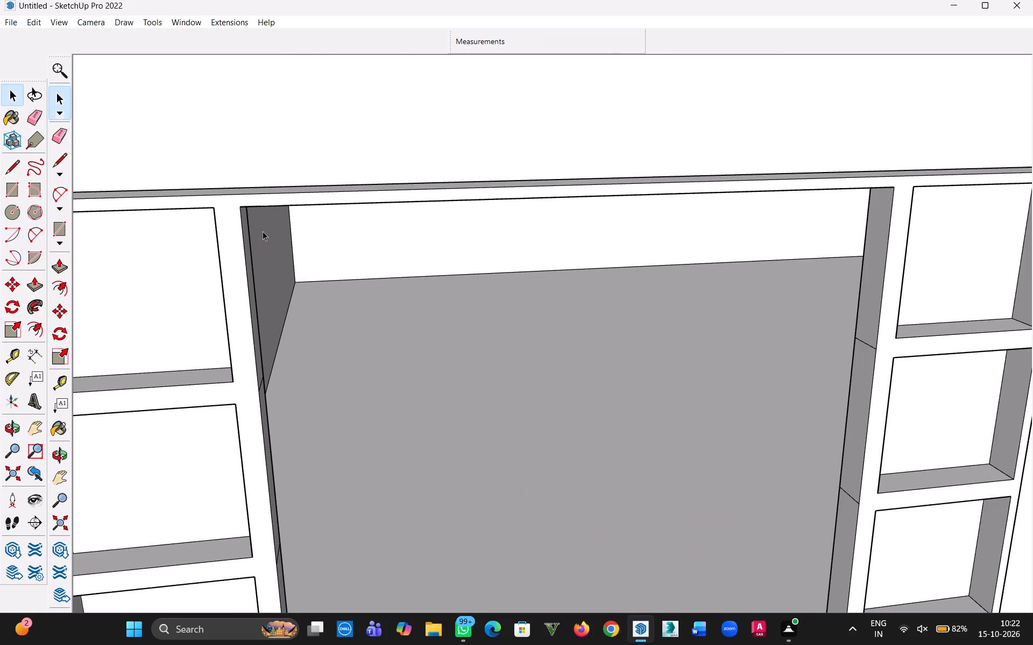
key(r)
click(239, 206)
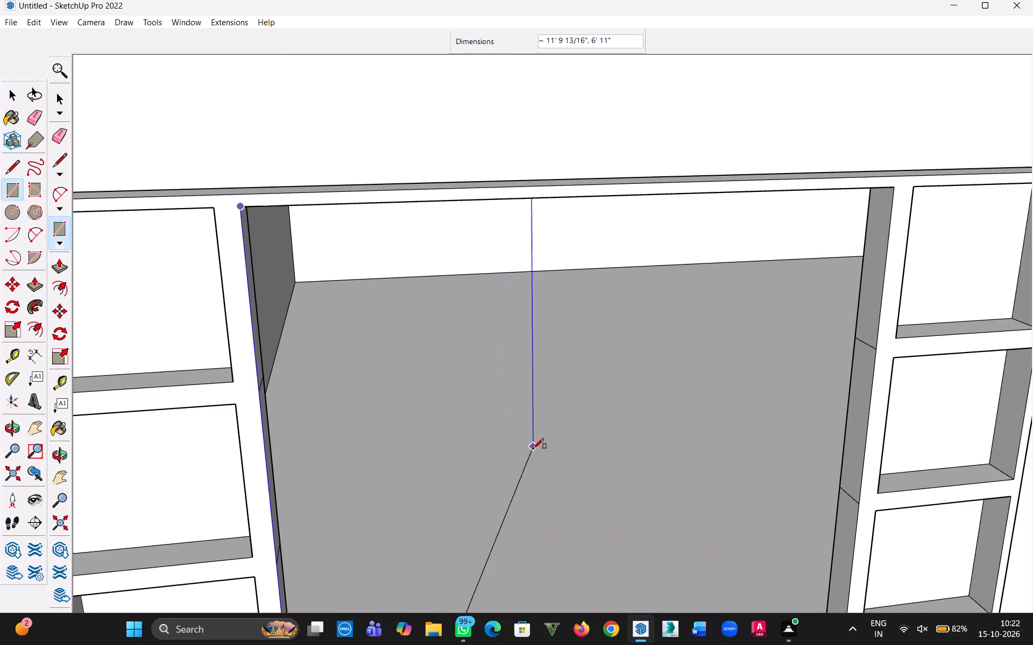
key(h)
drag(538, 458, 397, 237)
key(Escape)
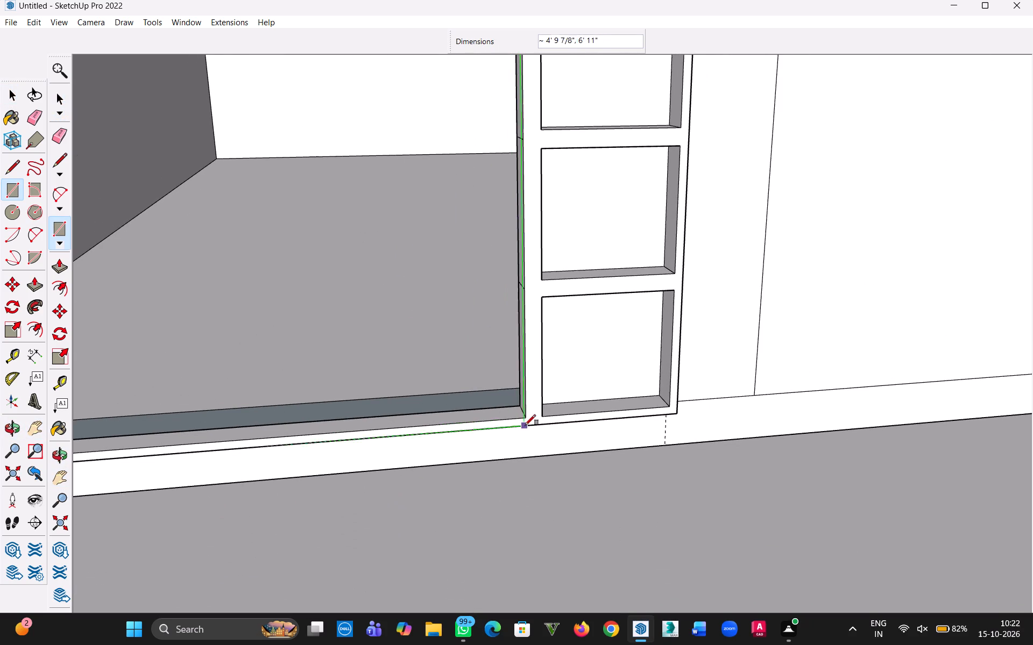
click(527, 419)
scroll(414, 338, down, 19)
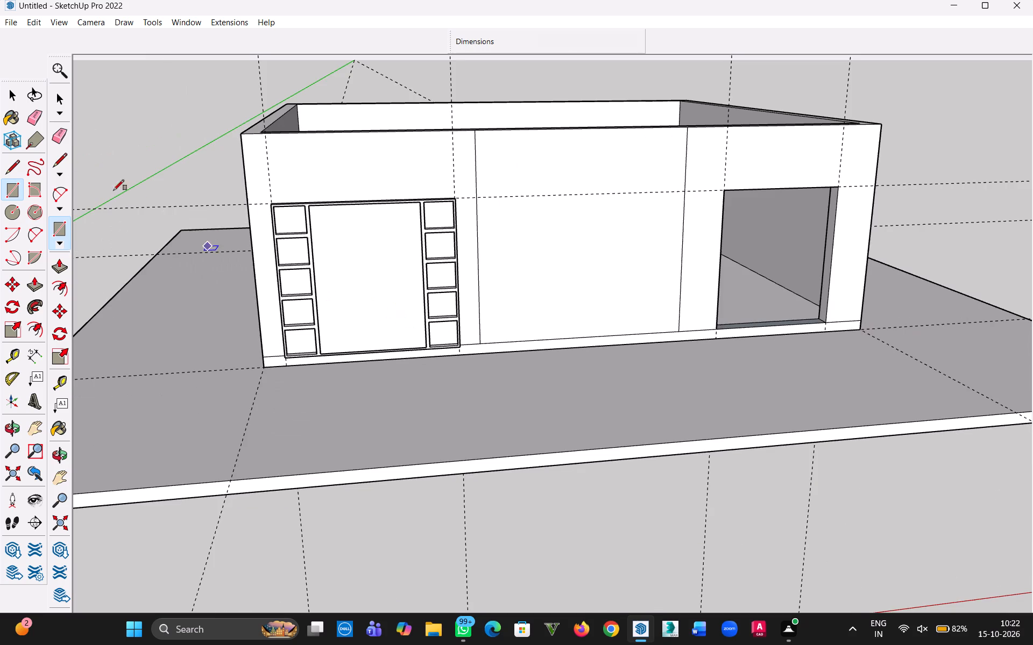
Open the left-bay panel group for editing.
click(14, 98)
scroll(369, 271, up, 7)
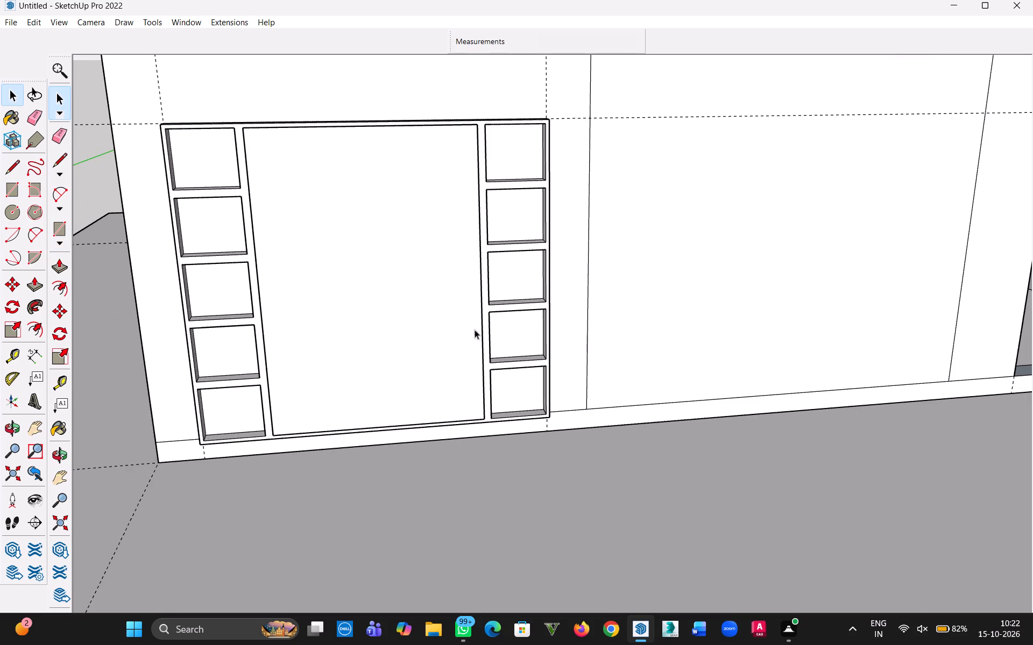
click(503, 296)
double_click(511, 284)
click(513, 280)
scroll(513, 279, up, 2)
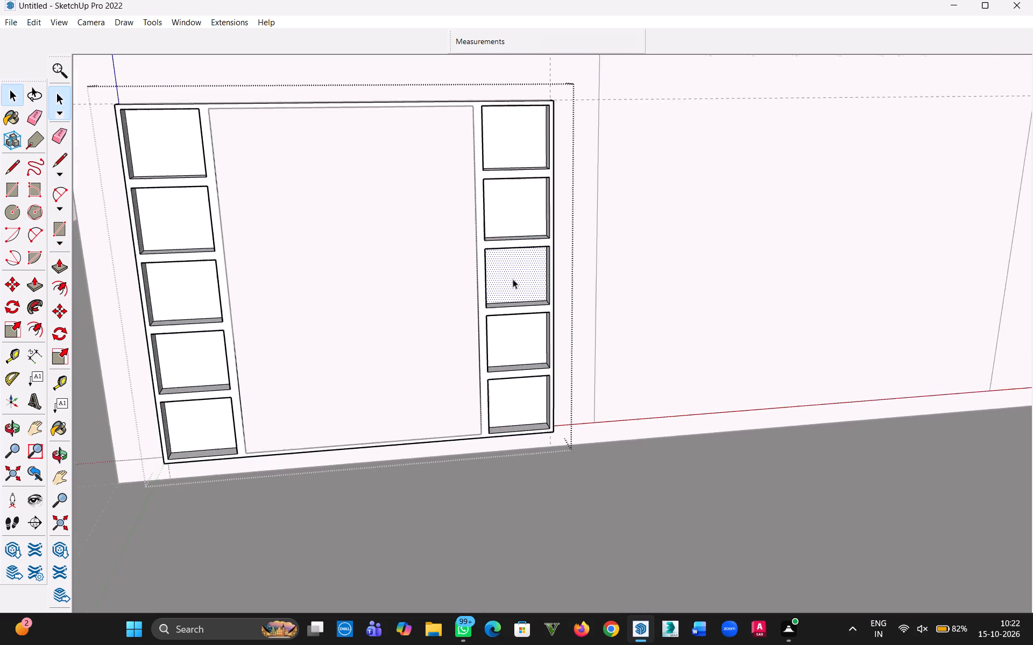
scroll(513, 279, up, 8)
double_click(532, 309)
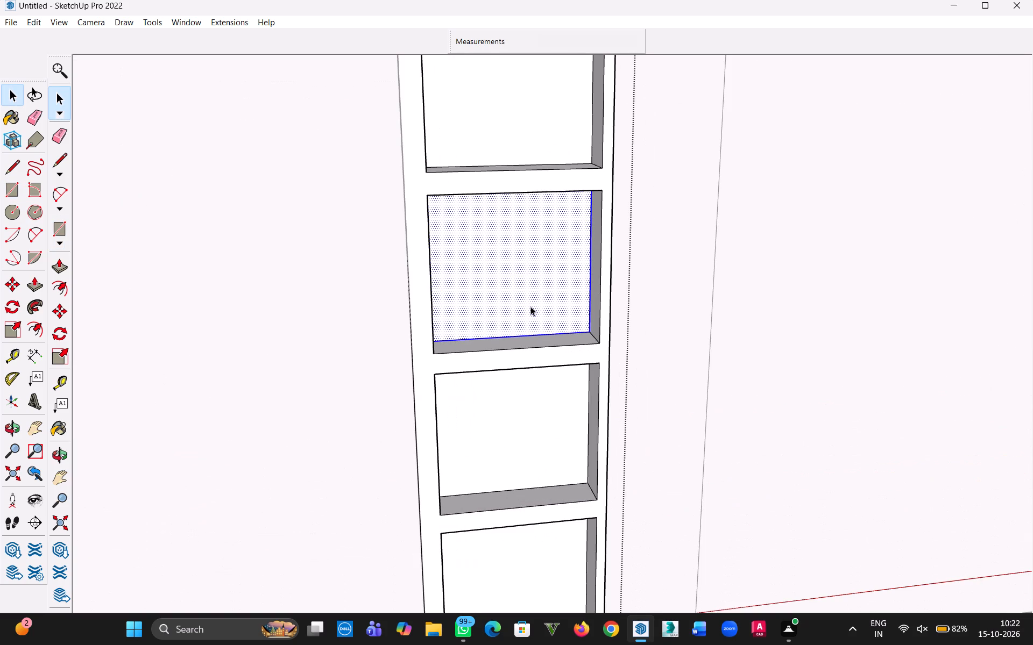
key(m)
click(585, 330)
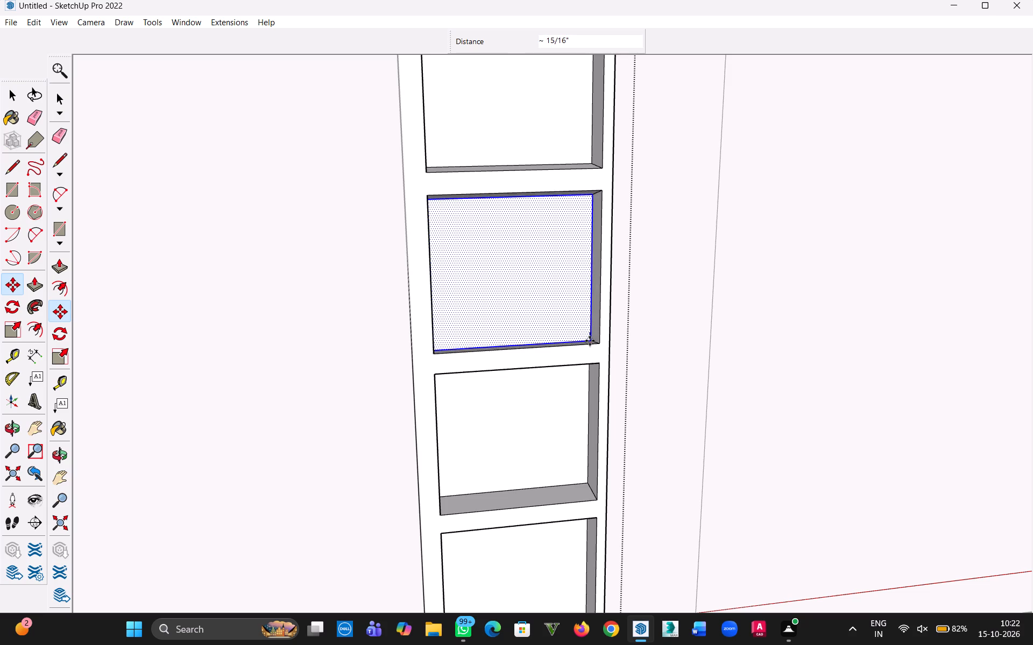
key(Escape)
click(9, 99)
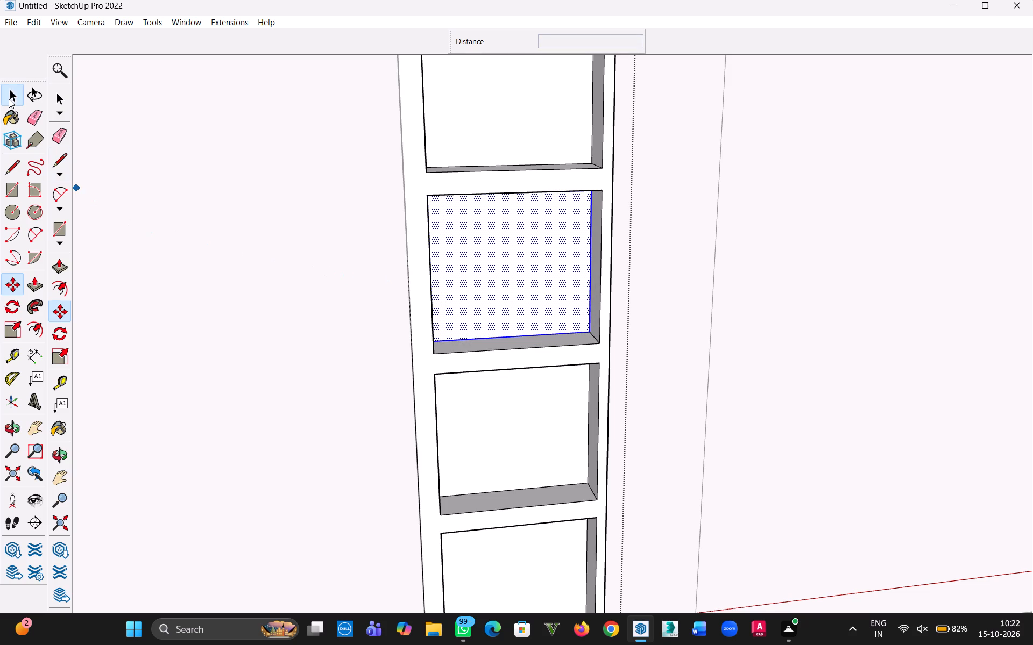
Inside the panel group, Push/Pull the frame face around the cells back toward the wall by 2" and close the group.
click(326, 300)
scroll(334, 312, down, 13)
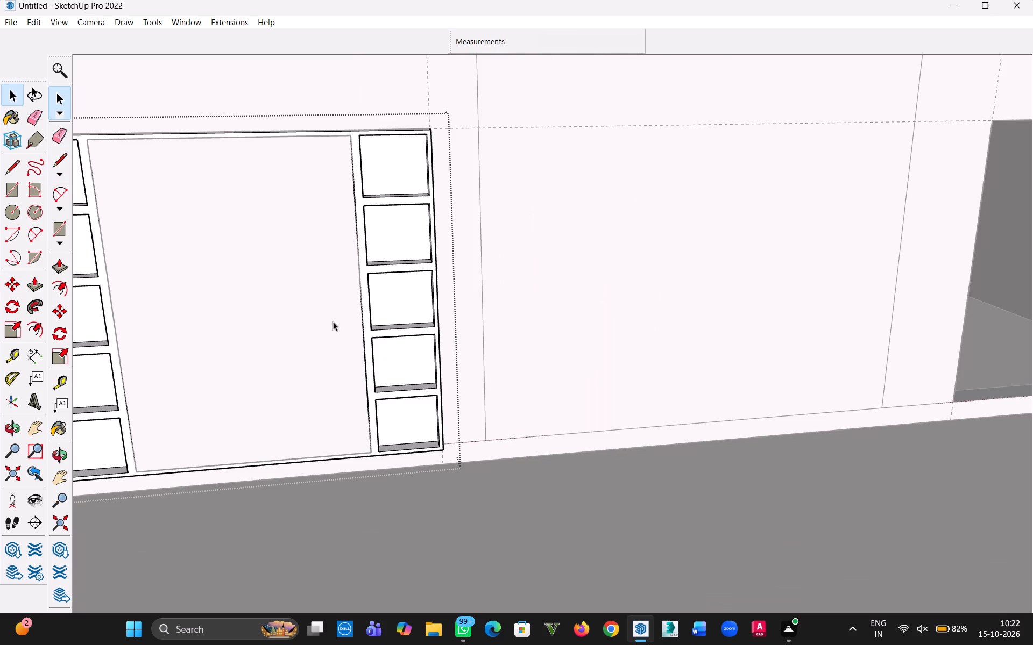
key(h)
drag(279, 325, 451, 361)
scroll(358, 347, up, 5)
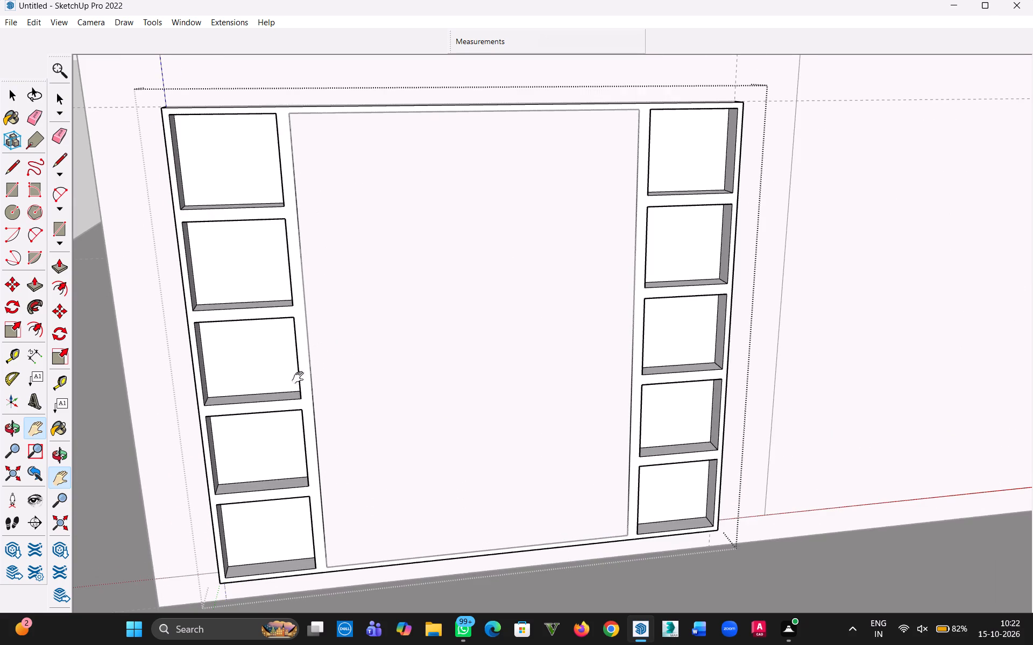
key(p)
click(307, 395)
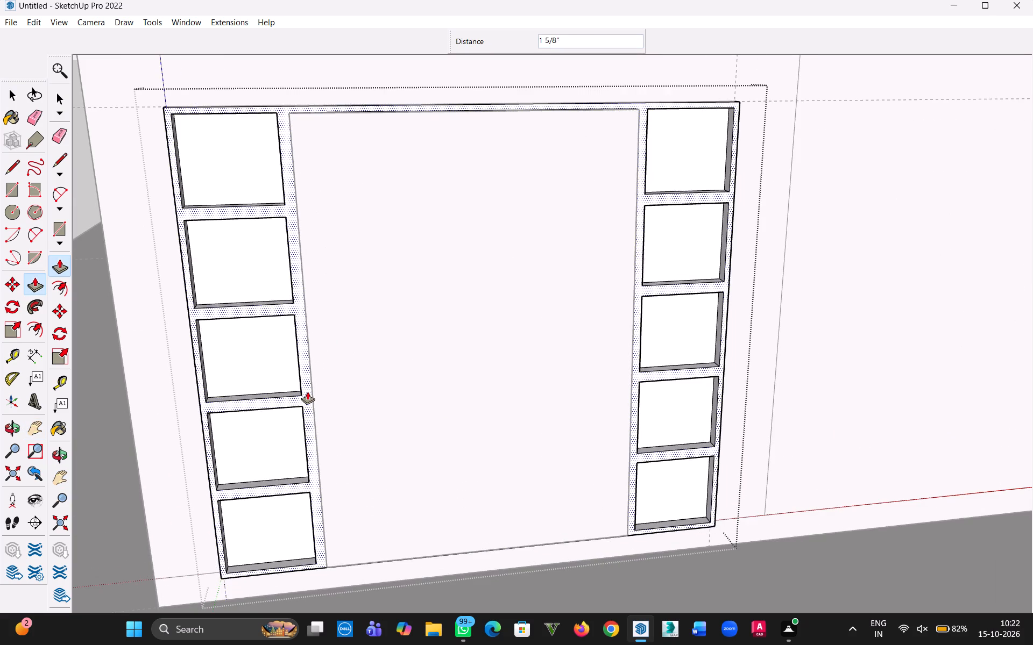
text(2")
key(Return)
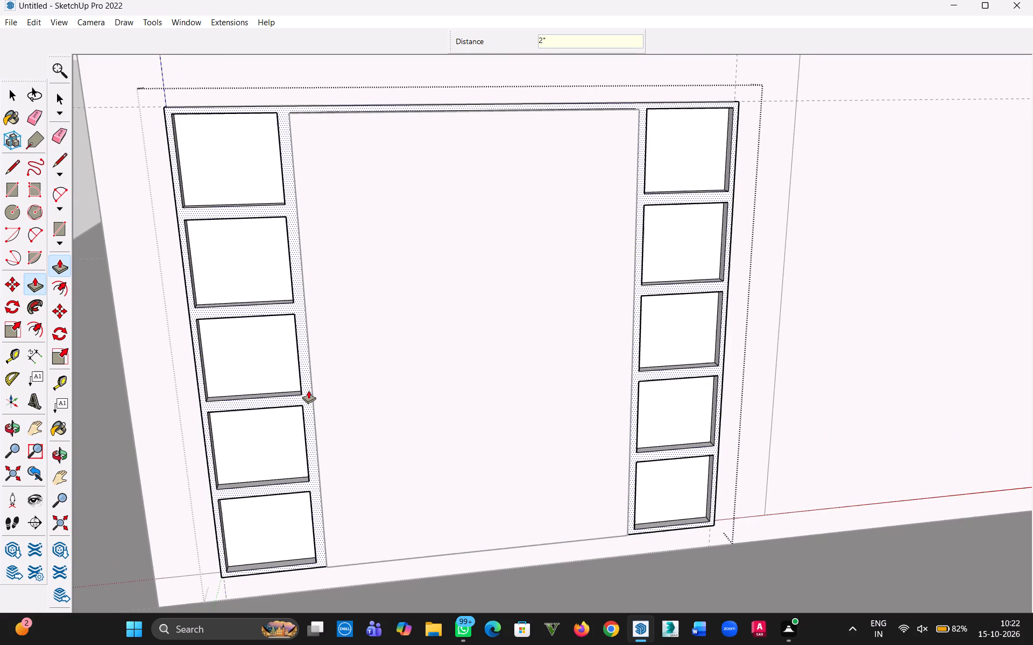
click(11, 94)
click(396, 273)
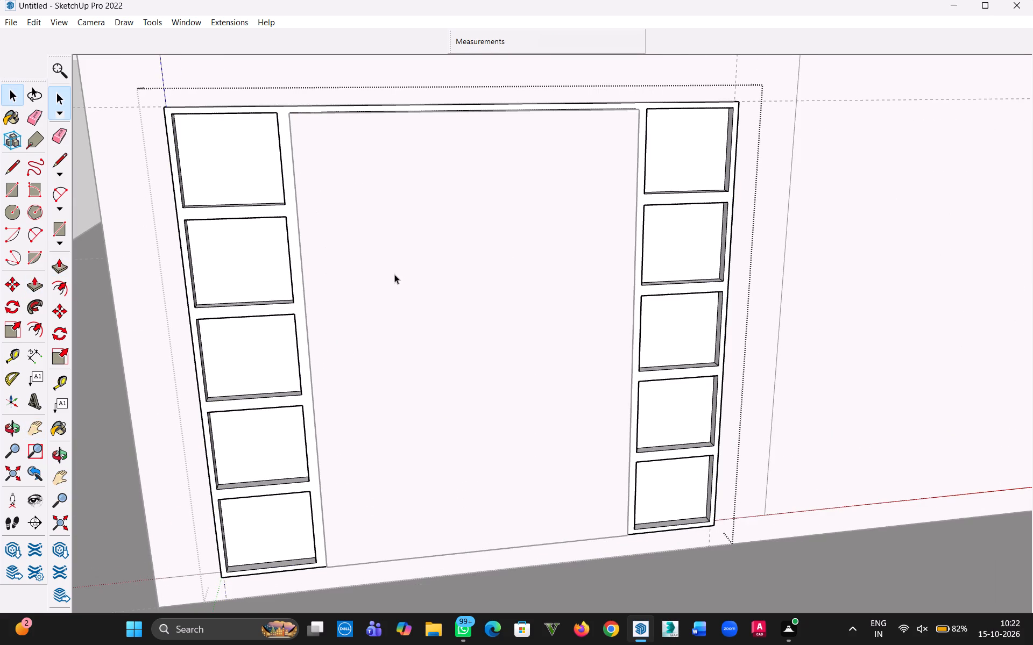
middle_drag(426, 257, 406, 273)
scroll(477, 298, down, 4)
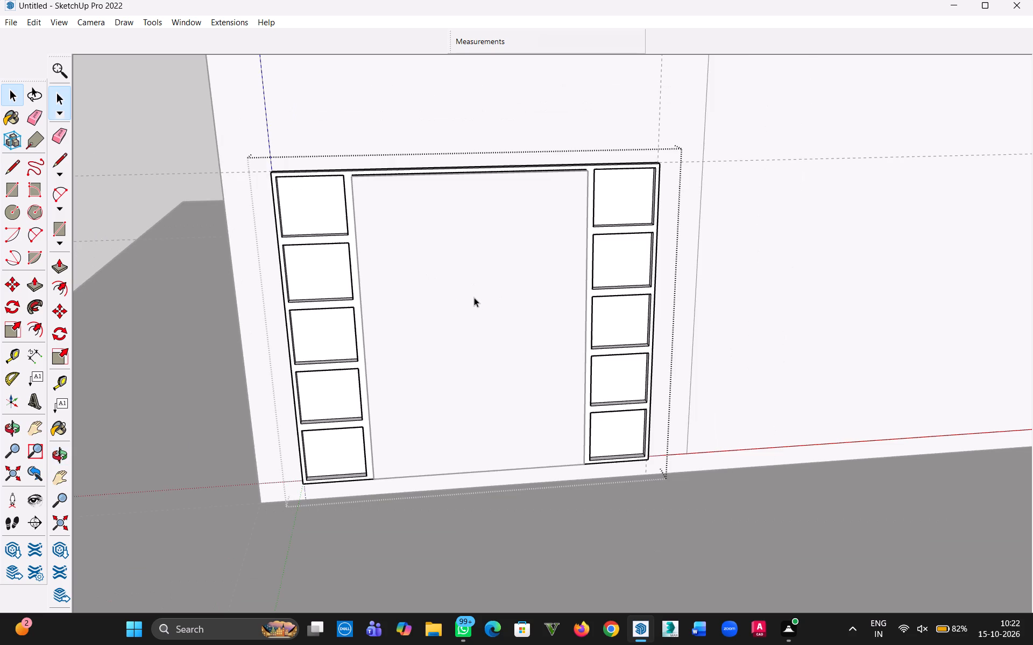
click(451, 298)
click(157, 156)
Make a group from the centre rectangle's face and its bounding edges between the two cell strips.
click(463, 328)
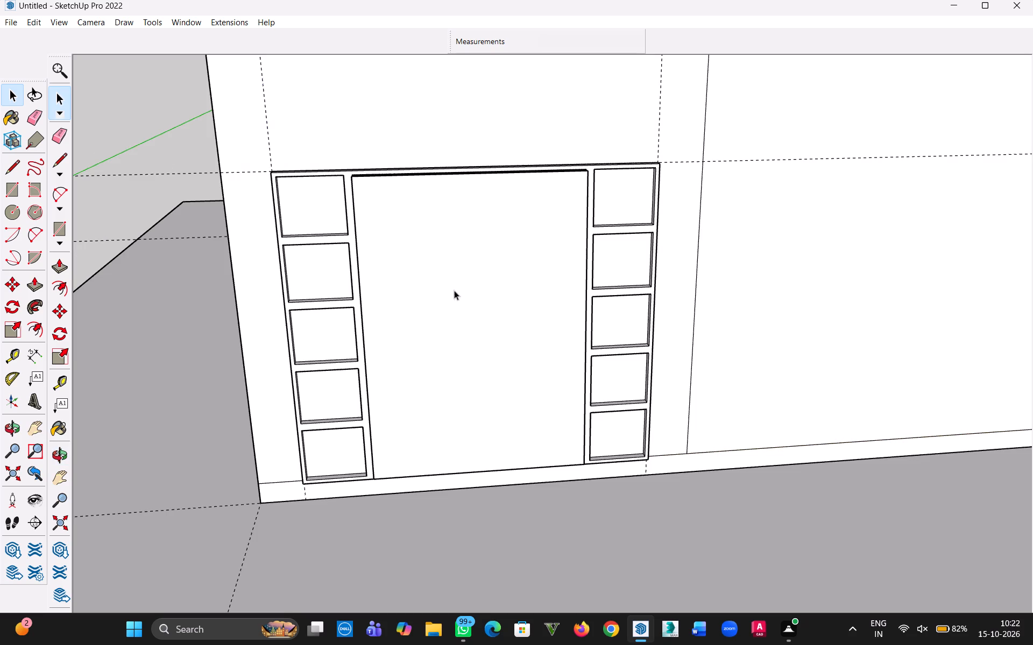
middle_drag(454, 290, 504, 526)
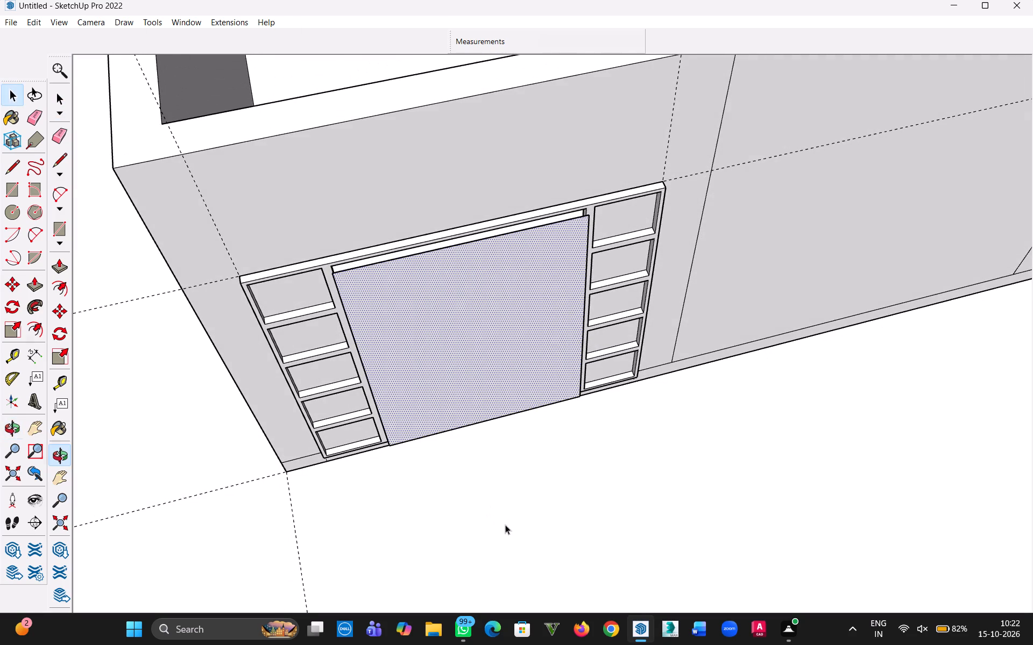
middle_drag(489, 344, 276, 63)
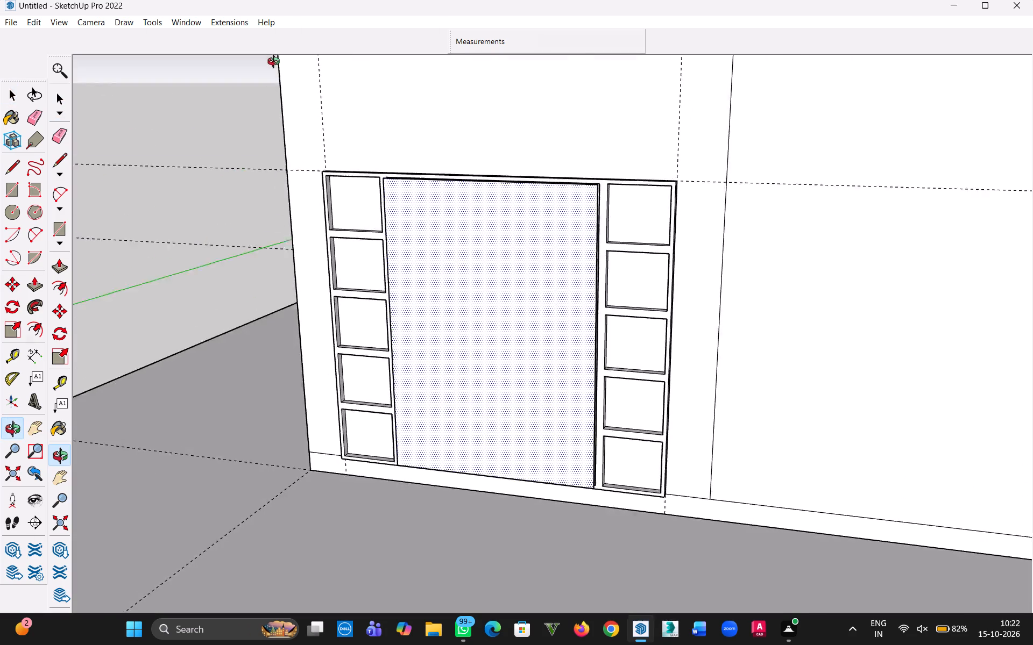
middle_drag(276, 63, 448, 189)
click(432, 327)
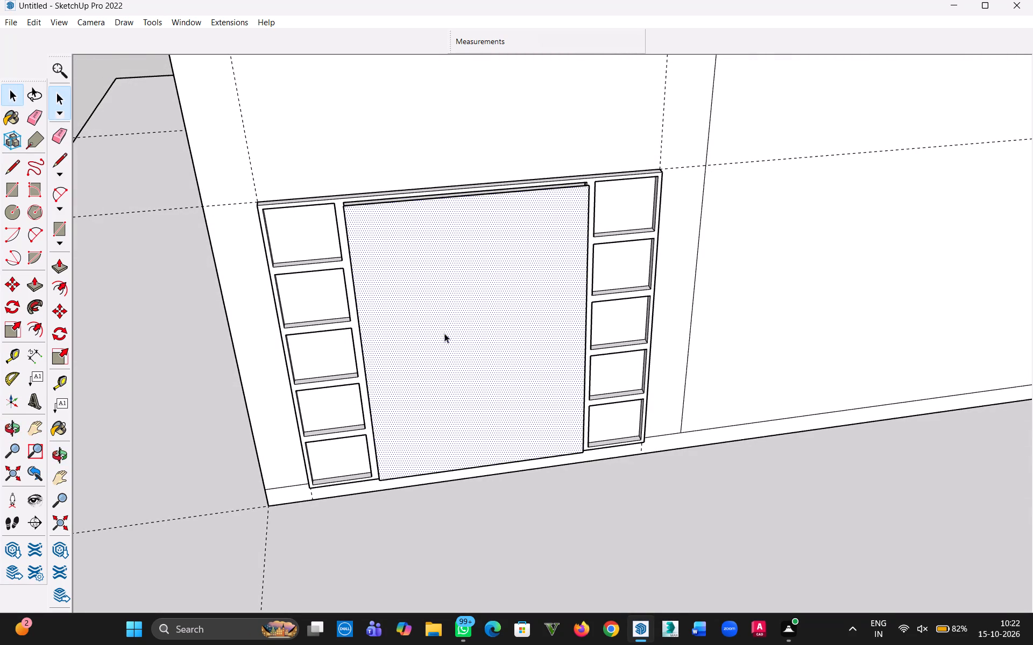
triple_click(457, 331)
right_click(457, 331)
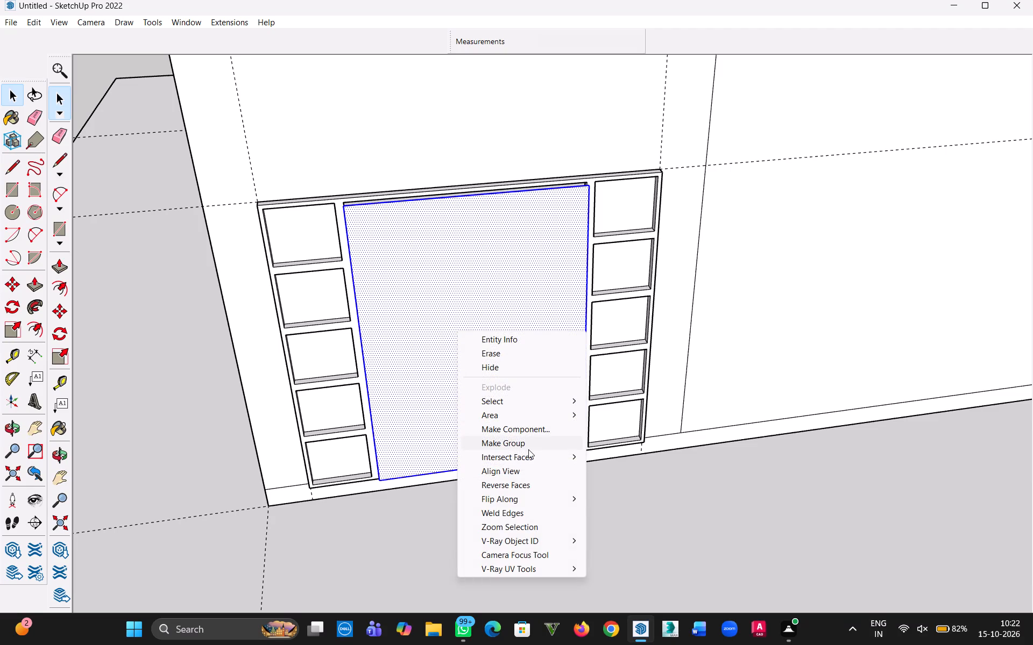
click(528, 449)
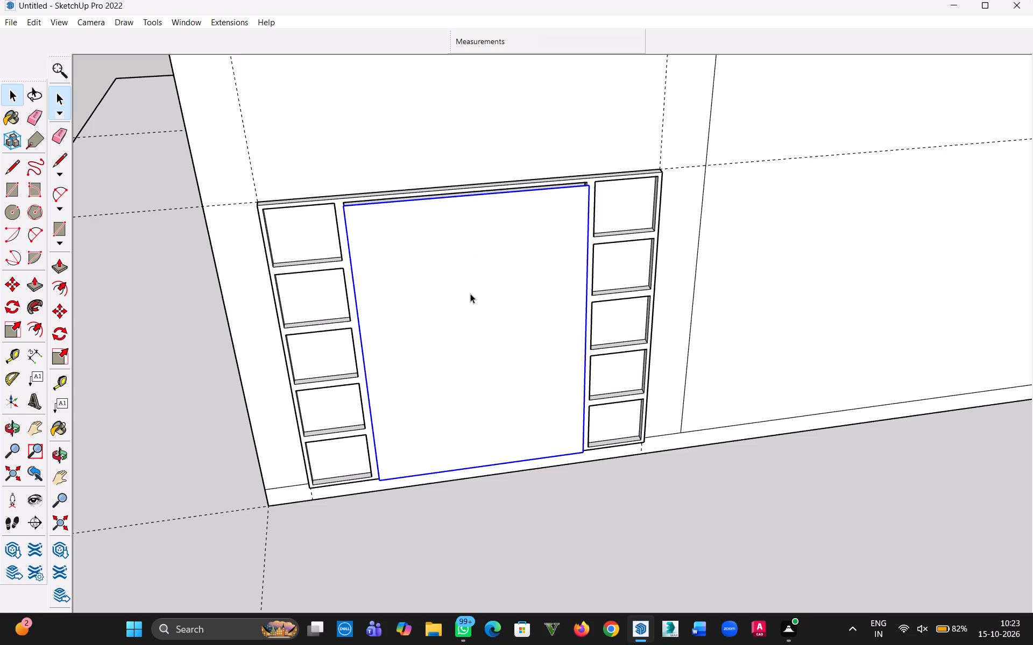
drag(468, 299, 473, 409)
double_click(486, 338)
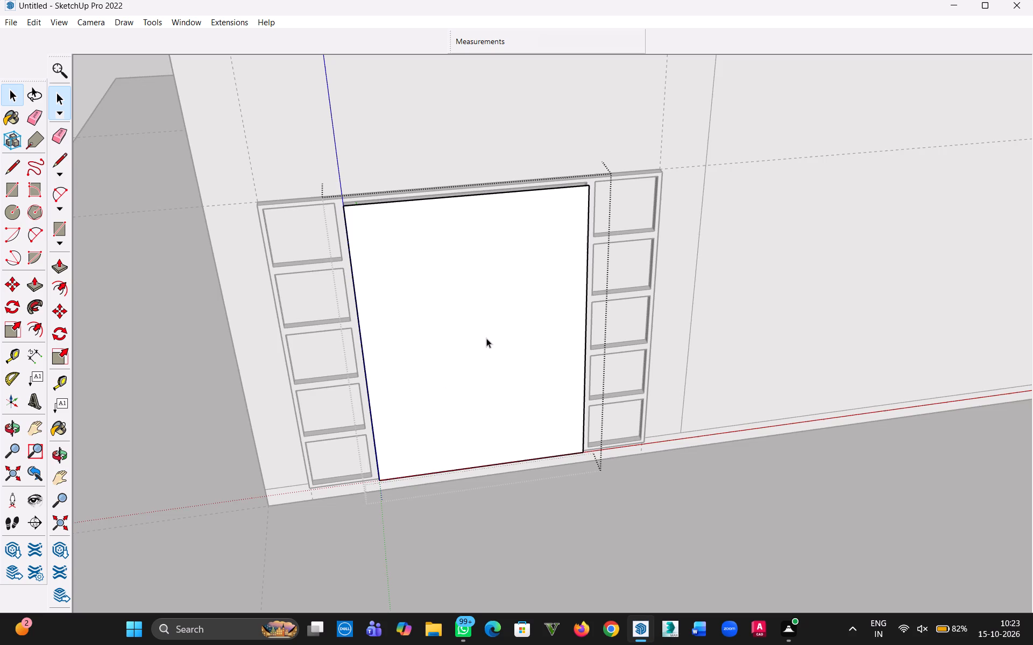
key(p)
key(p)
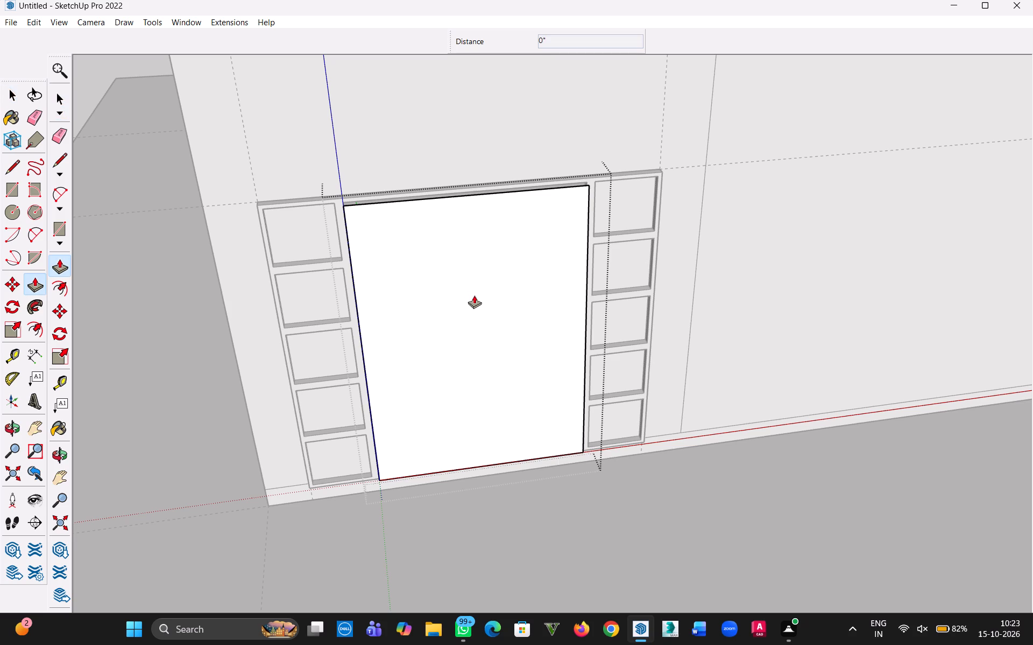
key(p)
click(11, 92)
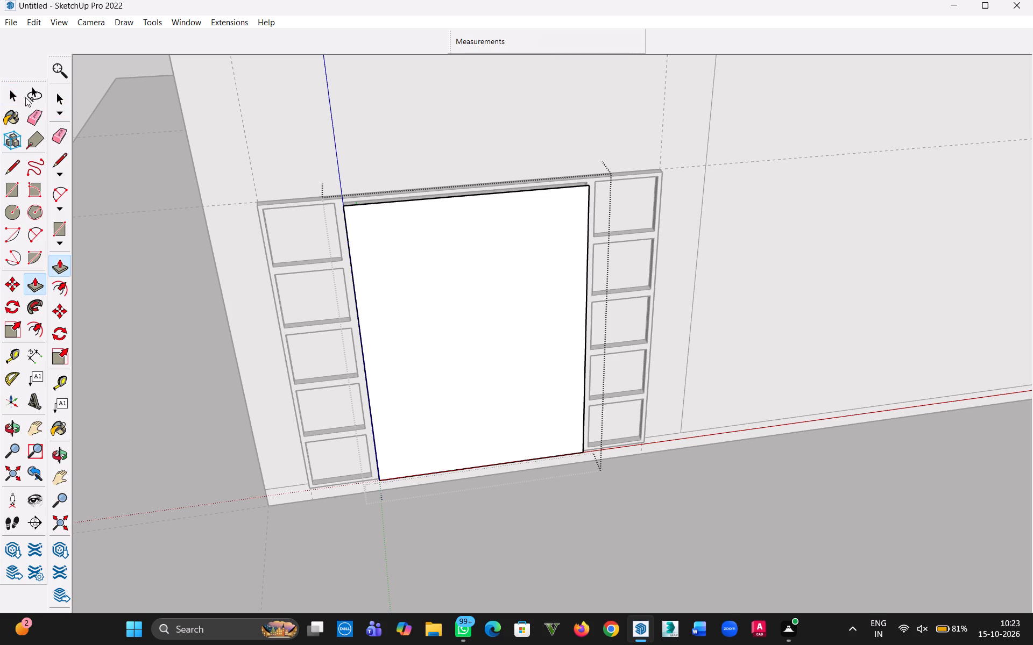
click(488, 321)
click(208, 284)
Inside the centre panel group, copy the left vertical edge to the right edge and divide by 2, adding a line at mid-width.
click(437, 328)
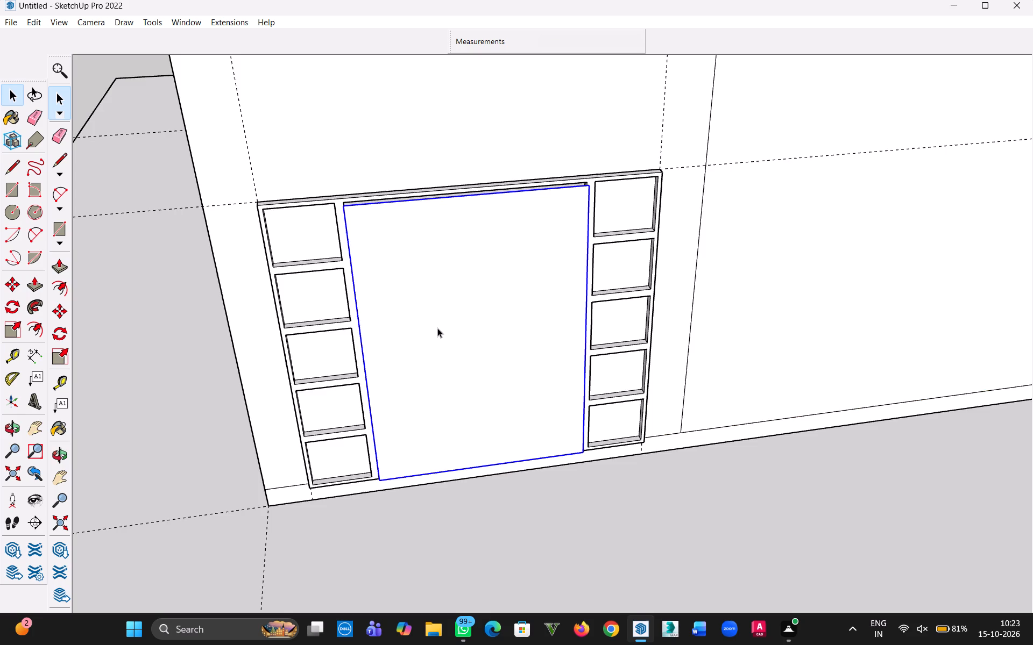
scroll(457, 325, up, 3)
middle_drag(457, 325, 448, 366)
middle_drag(447, 366, 439, 319)
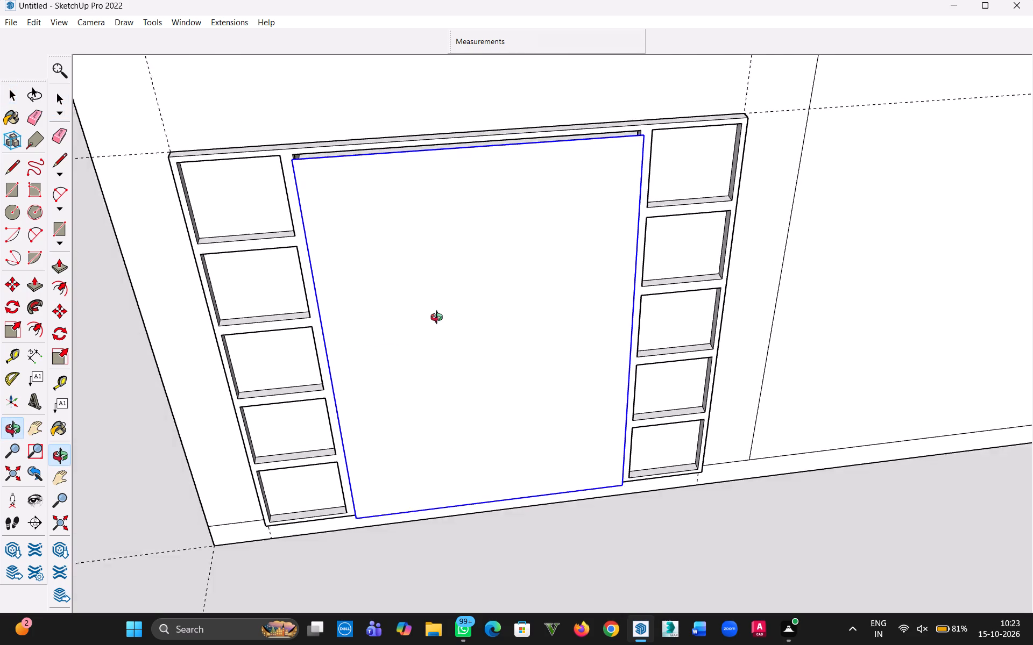
middle_drag(439, 319, 436, 300)
click(329, 354)
double_click(406, 351)
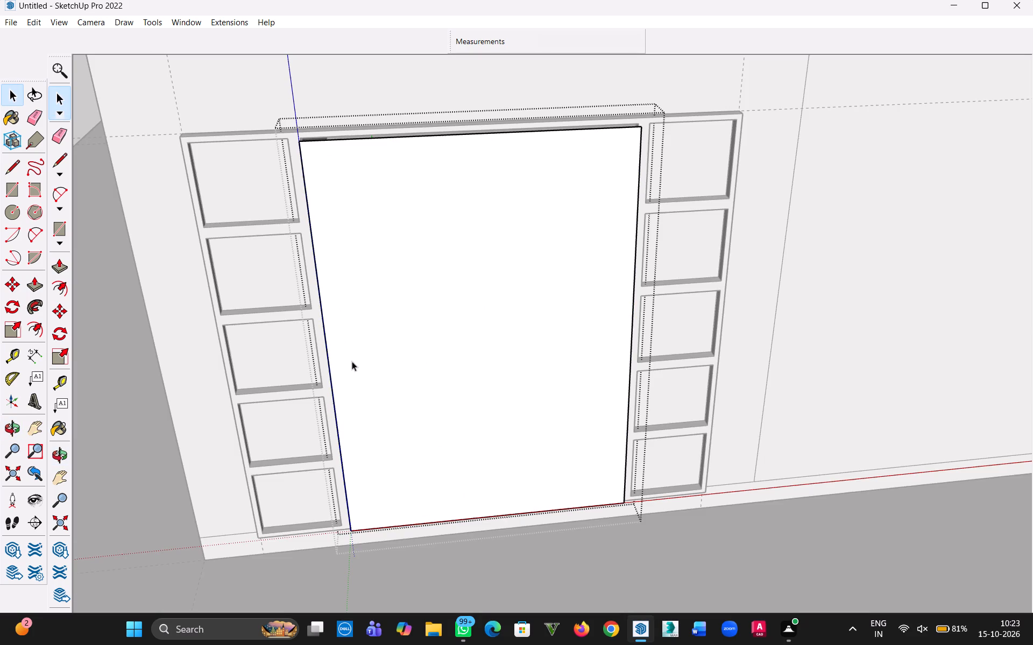
click(329, 370)
key(m)
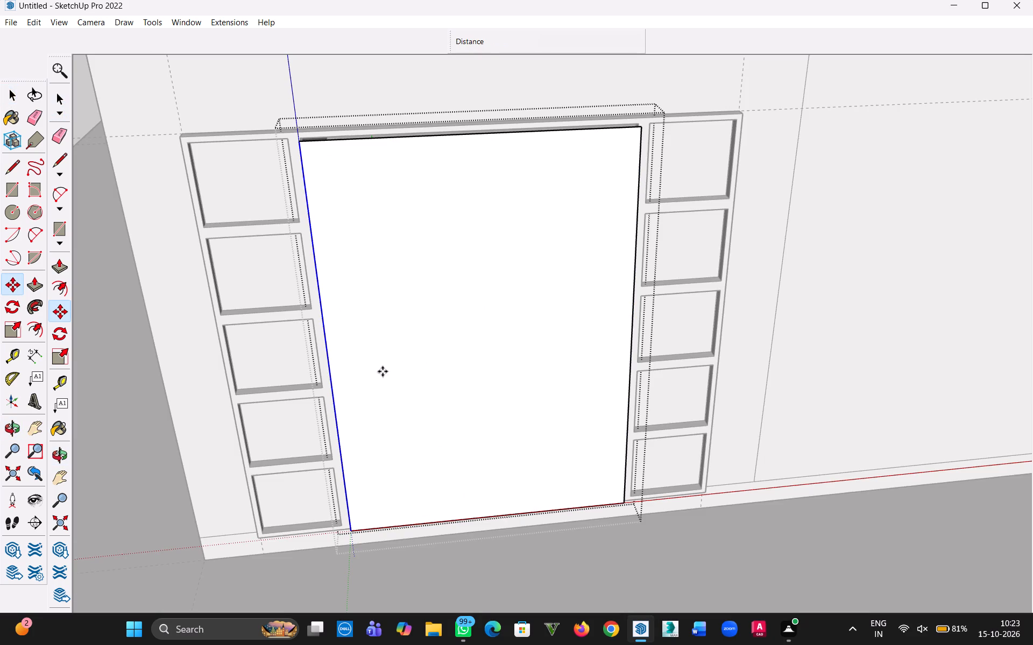
click(328, 361)
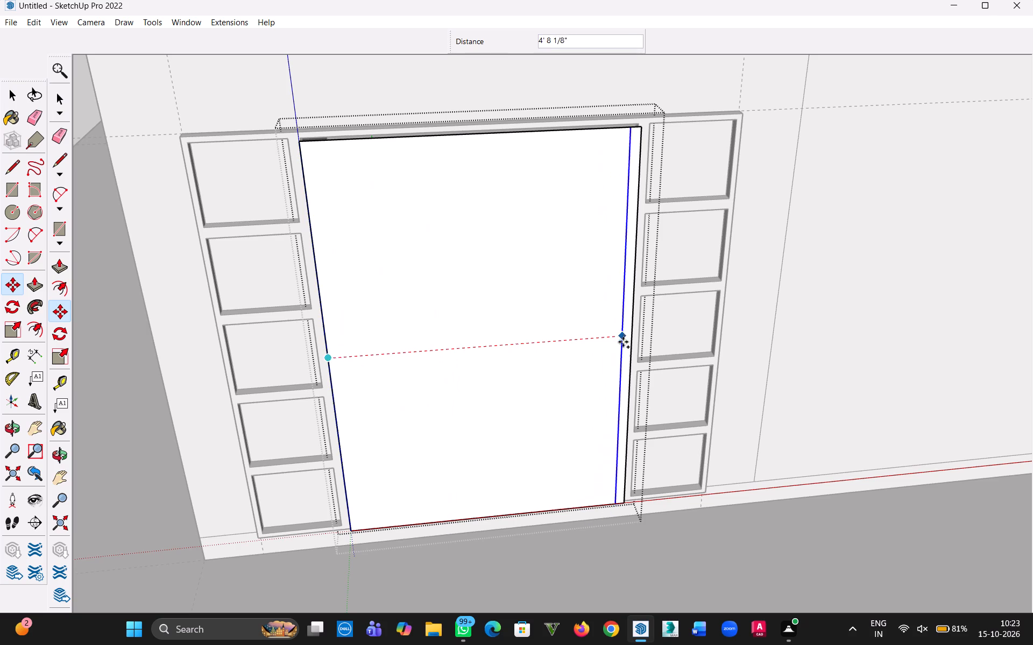
click(629, 336)
text(/2)
key(Return)
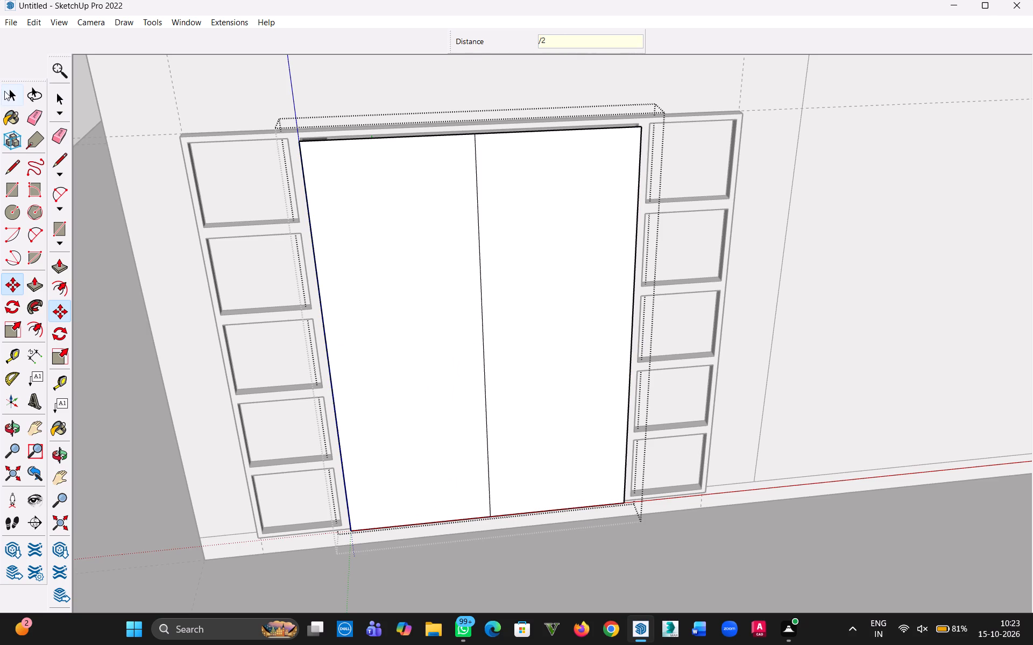
Copy the panel's vertical centre line 5 mm toward the left side.
click(4, 91)
click(482, 292)
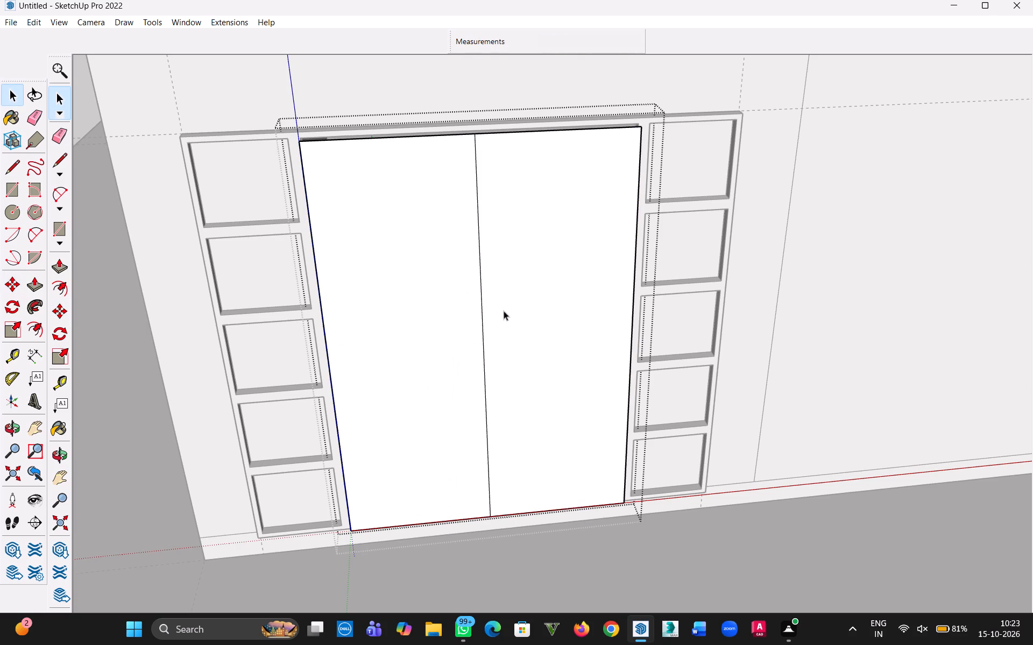
key(m)
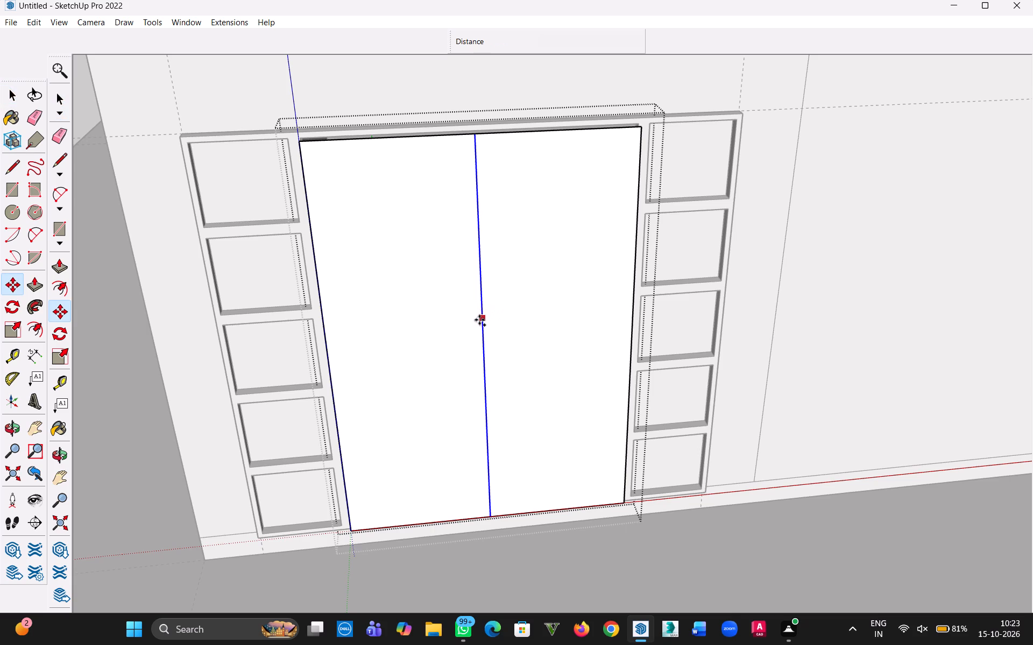
click(479, 320)
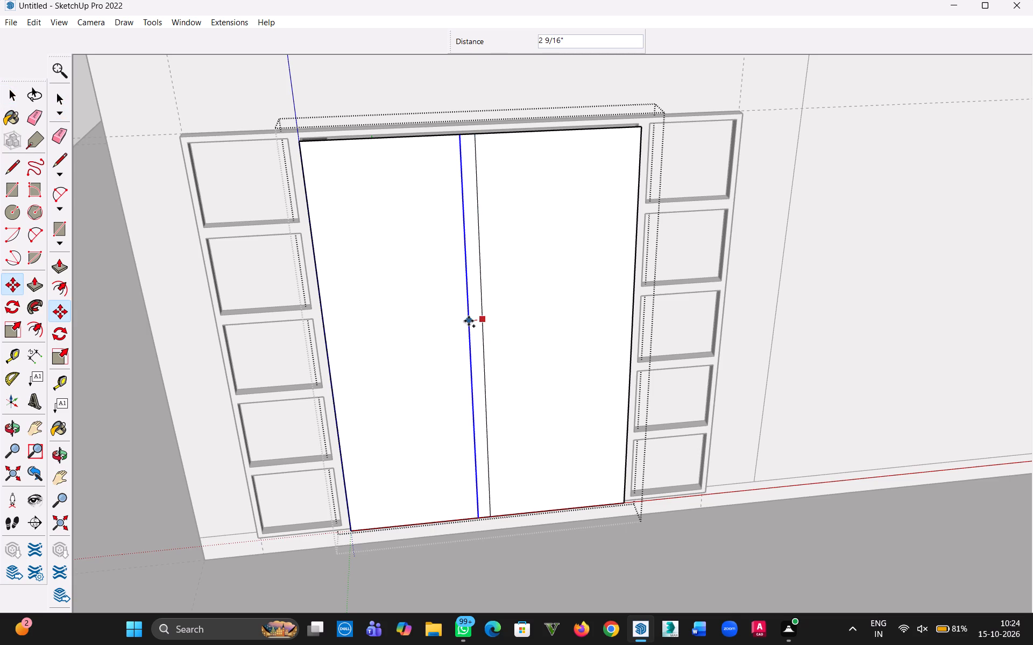
key(1)
key(BackSpace)
key(BackSpace)
text(5MM)
key(Return)
Copy the new offset line 10 mm back to the right, across the centre line.
scroll(496, 328, up, 9)
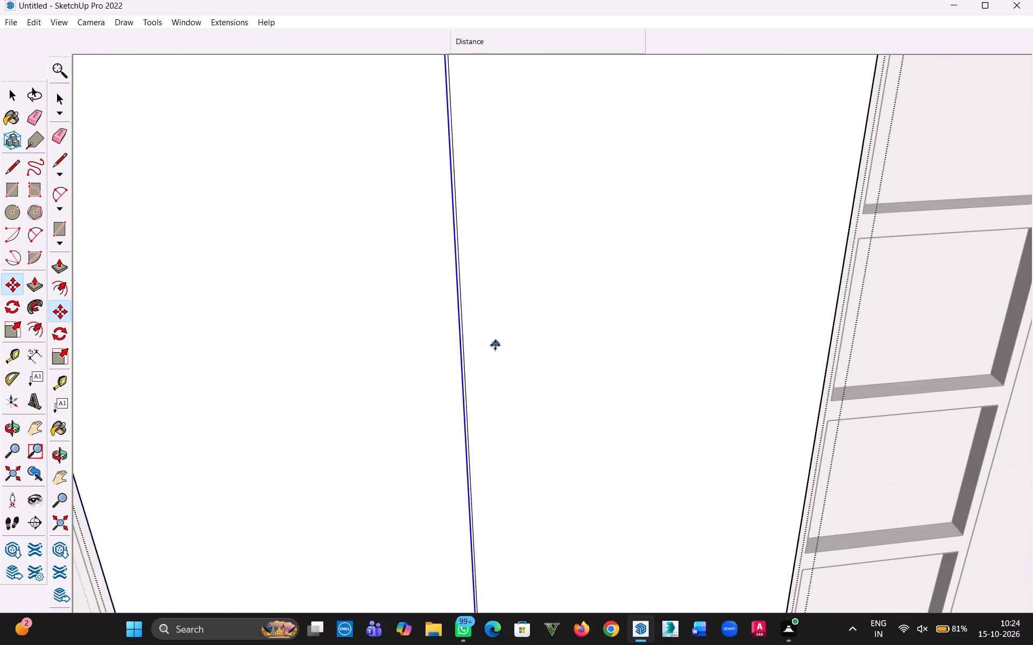
scroll(476, 346, up, 10)
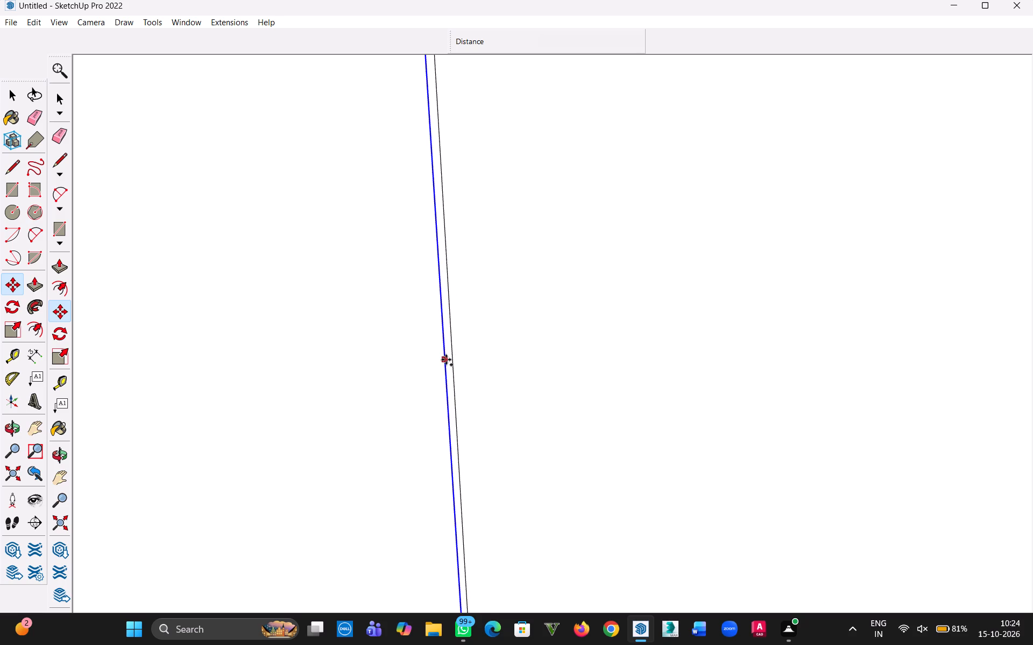
click(446, 360)
text(10MM)
key(Return)
Erase the original centre line between the two offset lines.
key(e)
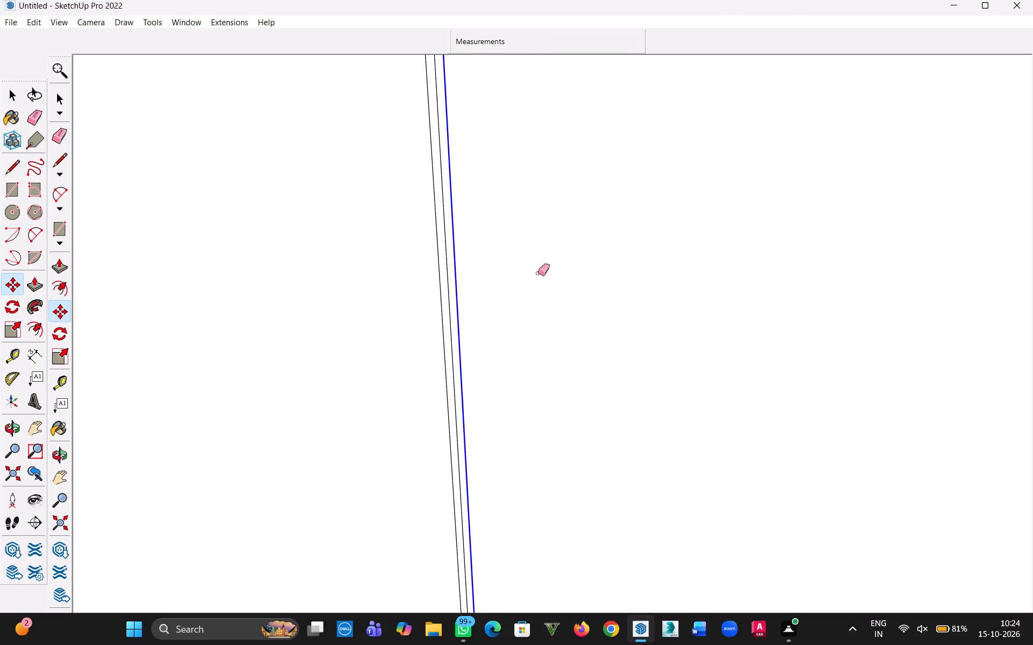
click(447, 317)
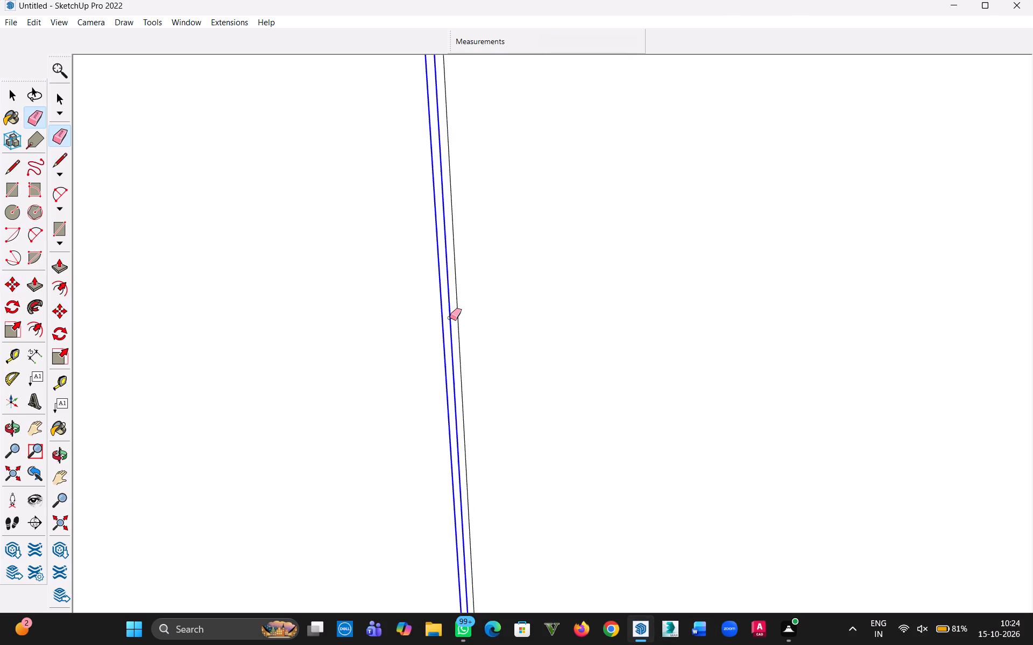
key(Escape)
click(451, 318)
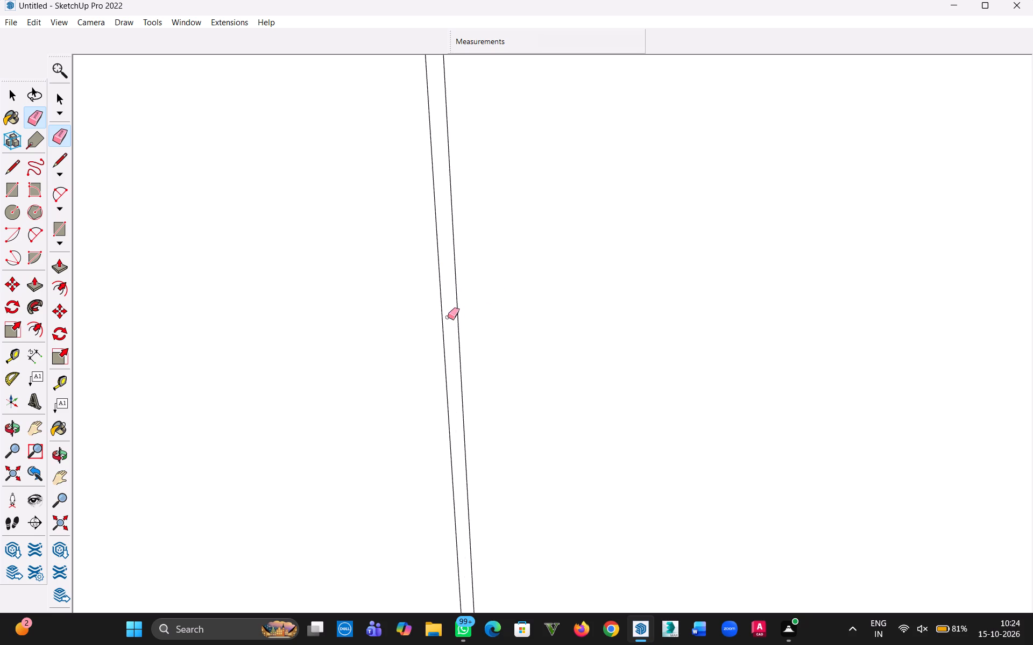
Delete the narrow strip face between the two lines inside the centre panel group.
click(16, 95)
scroll(509, 201, down, 15)
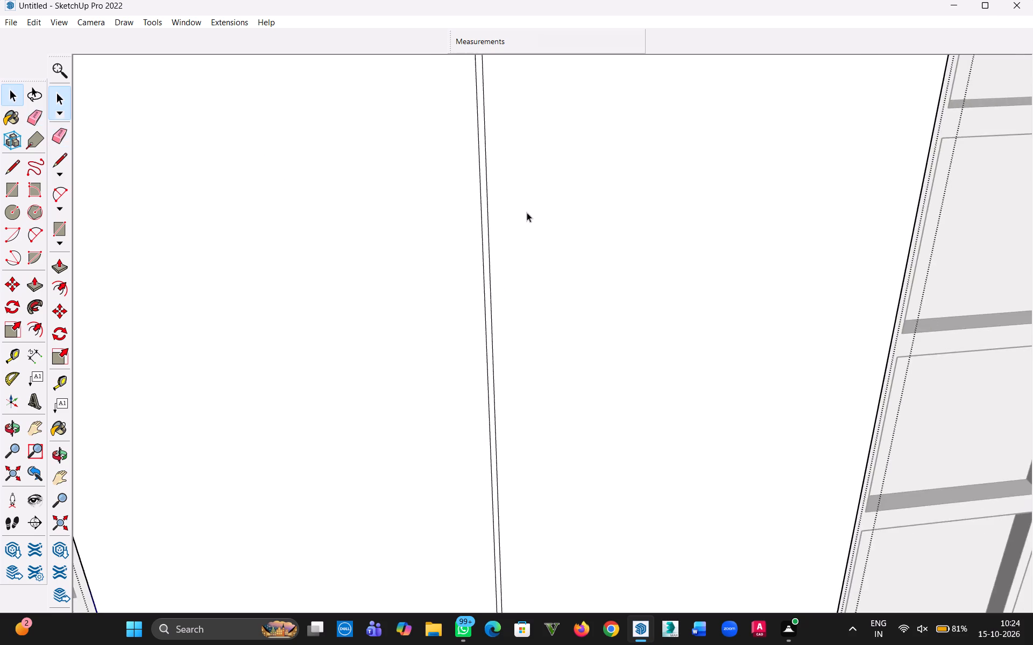
click(530, 213)
scroll(541, 211, down, 11)
middle_drag(540, 201, 558, 439)
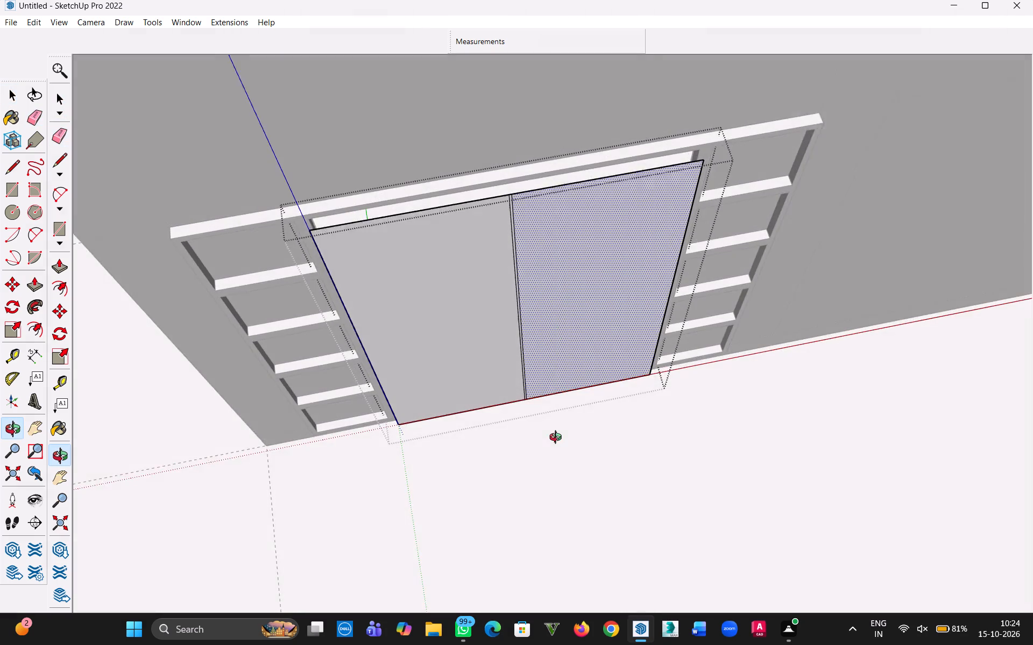
middle_drag(558, 439, 556, 449)
click(17, 95)
click(194, 124)
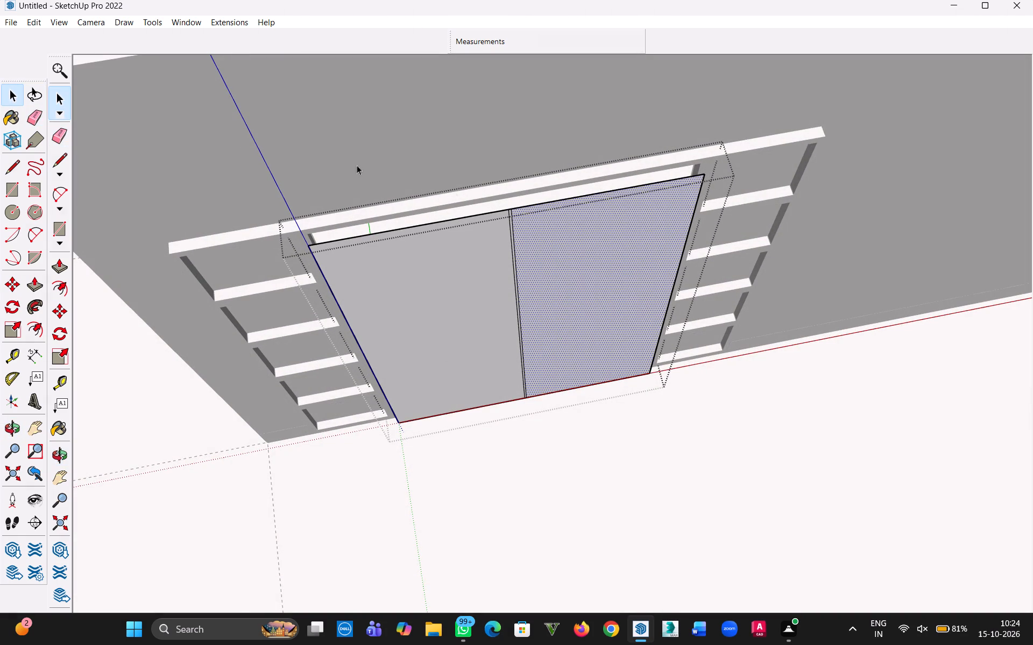
scroll(535, 222, up, 11)
click(479, 195)
double_click(480, 199)
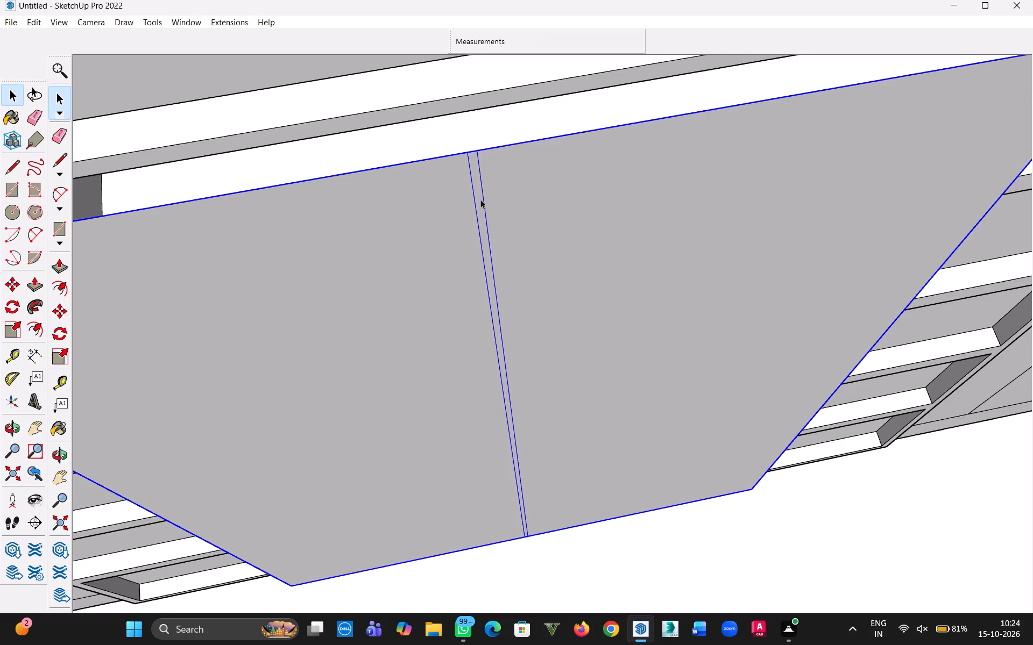
click(479, 199)
double_click(493, 223)
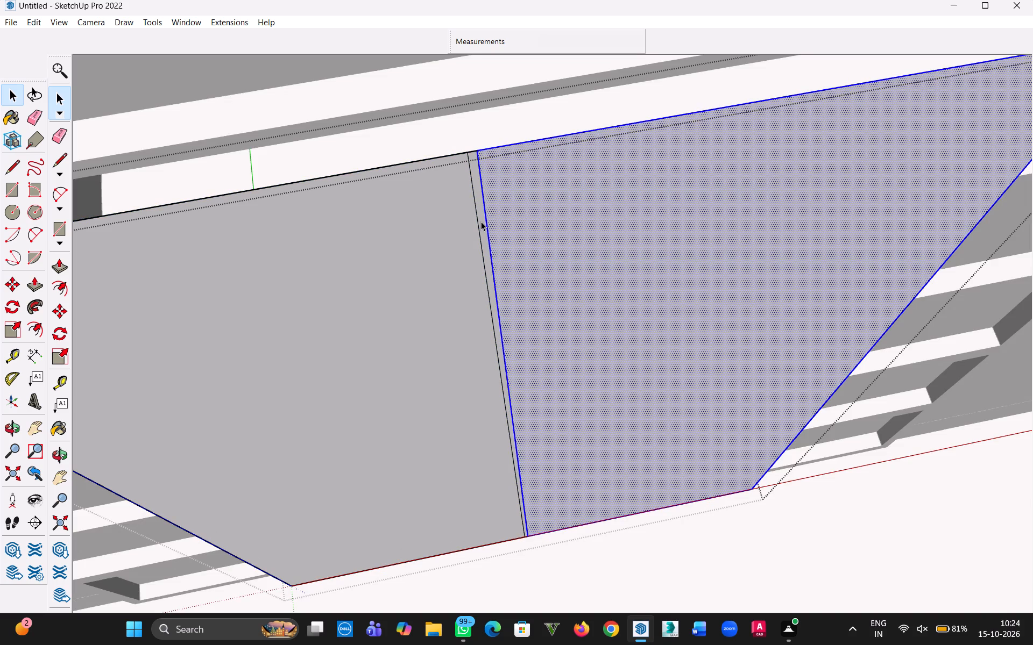
click(481, 221)
key(Delete)
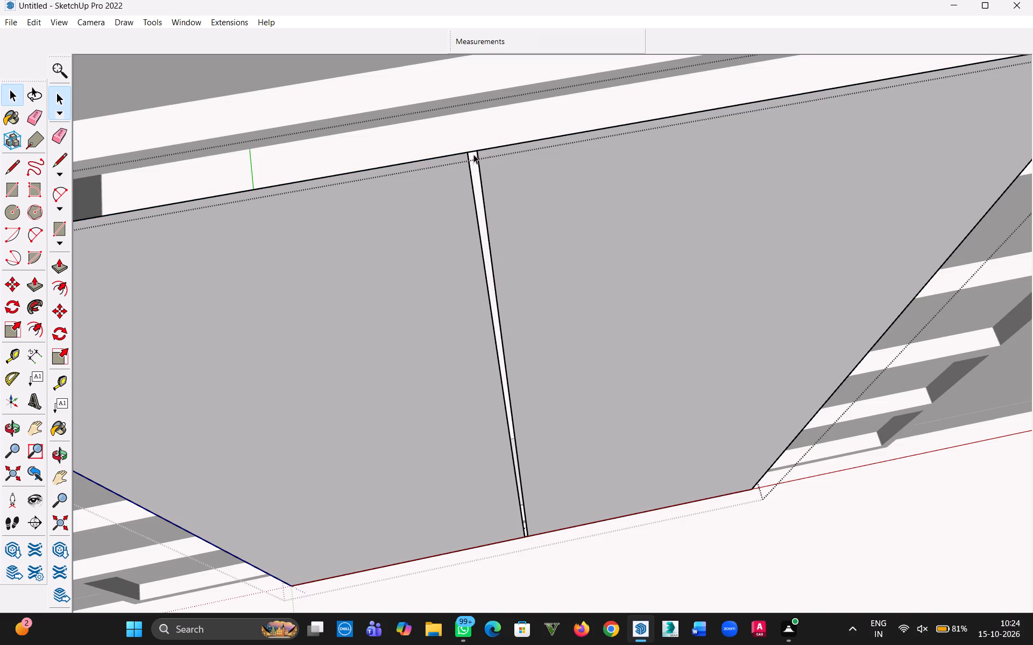
Delete the short edges closing the gap at the top and bottom, separating the two panel halves.
click(473, 151)
key(Delete)
scroll(516, 217, up, 1)
middle_drag(518, 217, 512, 66)
scroll(528, 362, down, 10)
middle_drag(528, 476, 536, 158)
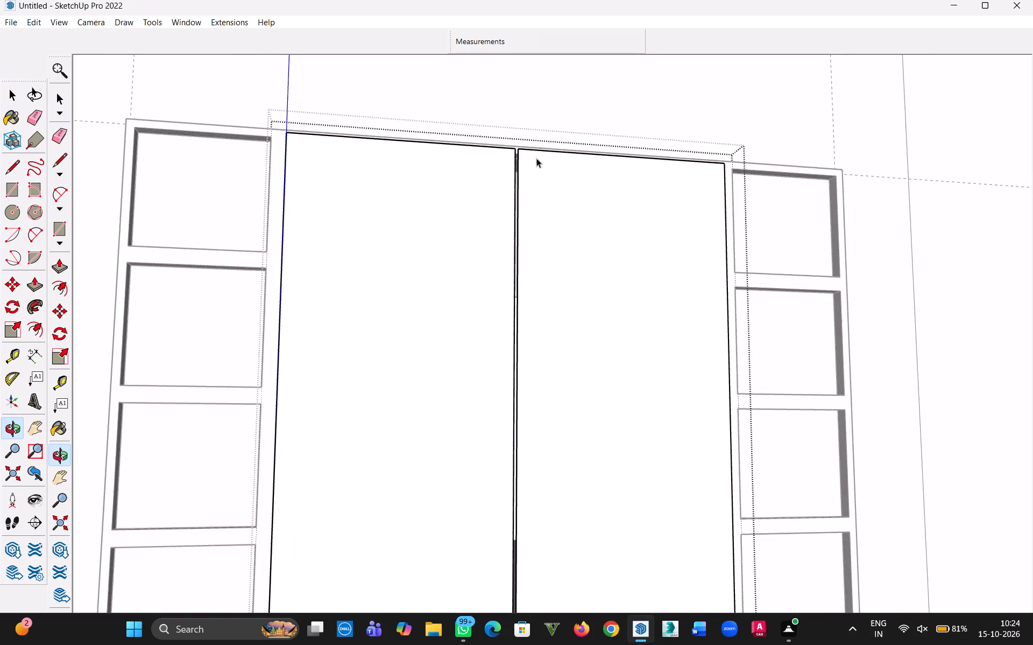
scroll(492, 441, down, 12)
scroll(528, 531, up, 8)
key(h)
drag(520, 543, 531, 419)
middle_drag(527, 436, 530, 542)
key(Escape)
scroll(486, 506, up, 16)
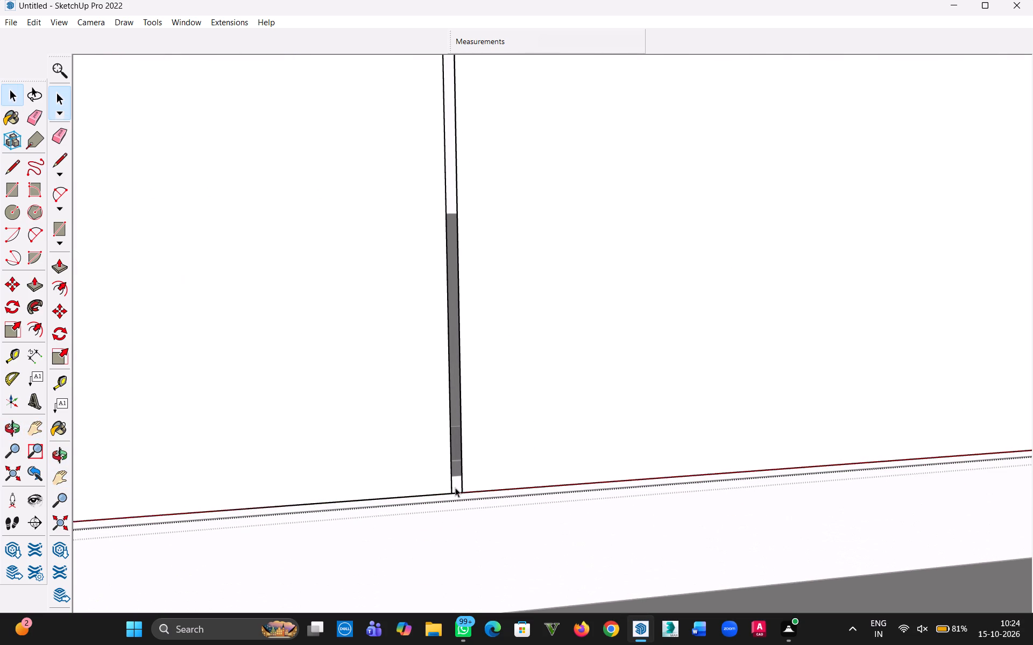
click(455, 490)
scroll(469, 489, down, 3)
key(Delete)
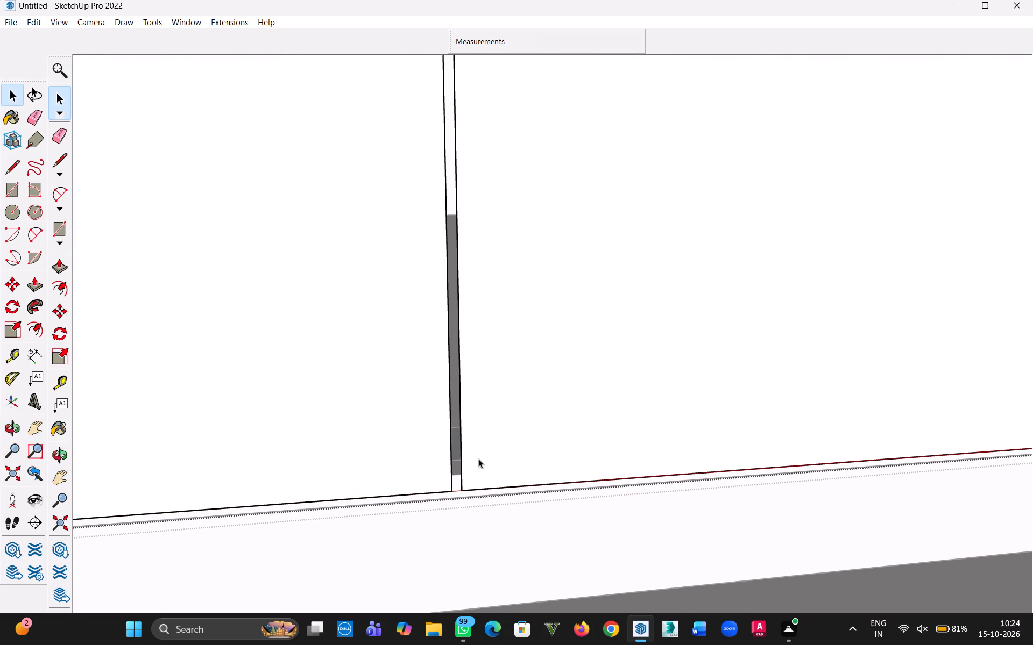
Examine the split centre panel and the gap between its halves from different angles.
scroll(473, 423, down, 10)
middle_drag(505, 280, 500, 415)
scroll(498, 386, down, 15)
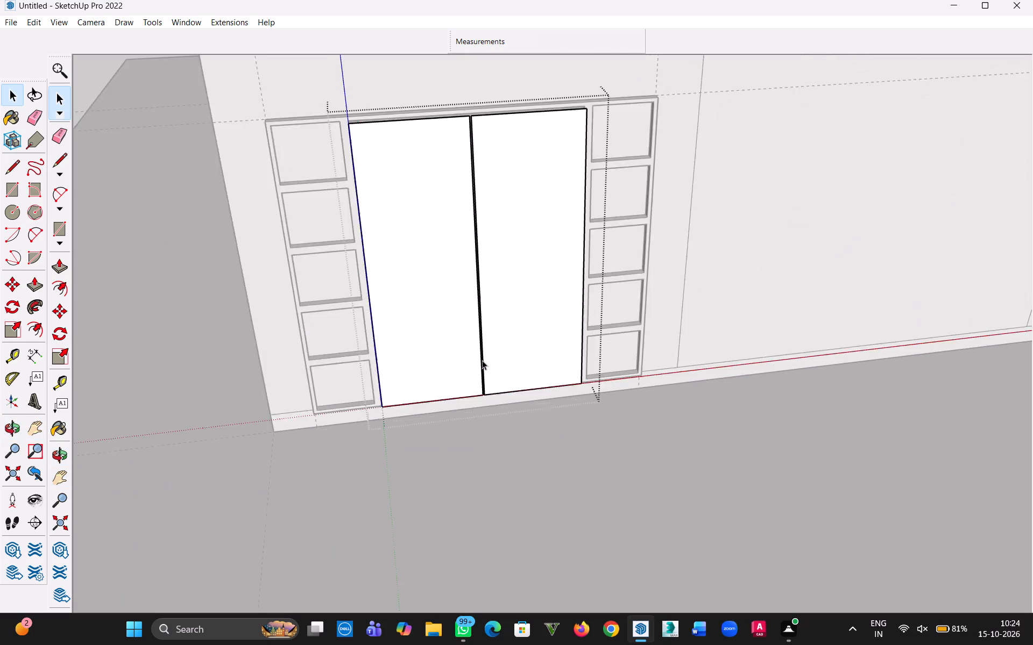
scroll(482, 360, down, 4)
scroll(601, 316, up, 6)
scroll(386, 163, down, 1)
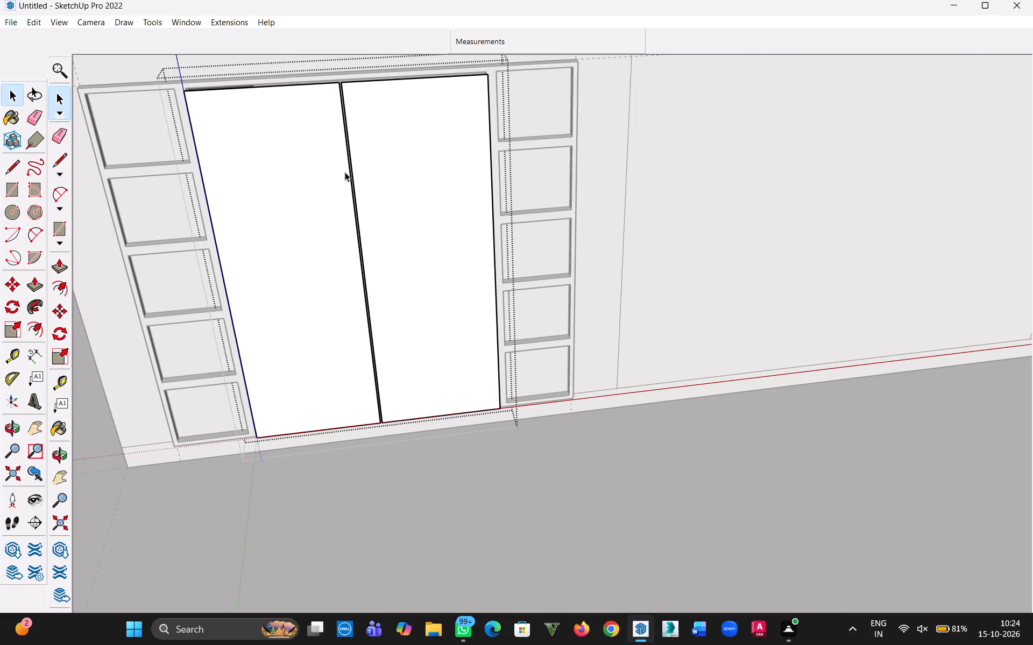
key(h)
drag(347, 183, 469, 365)
middle_drag(459, 330, 490, 506)
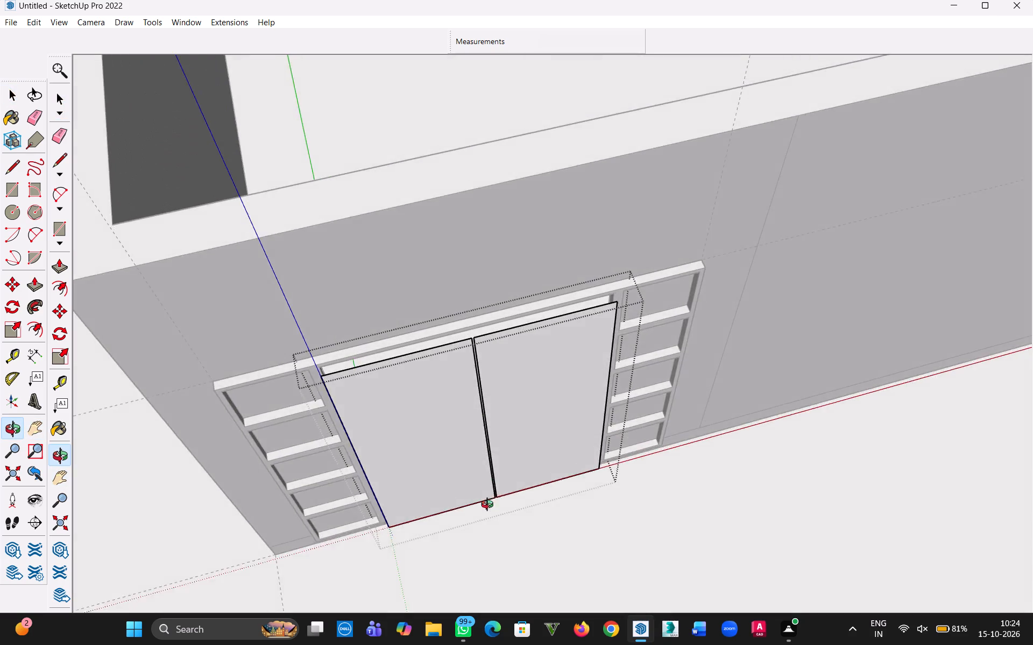
middle_drag(490, 506, 429, 291)
scroll(425, 312, up, 4)
scroll(408, 321, down, 3)
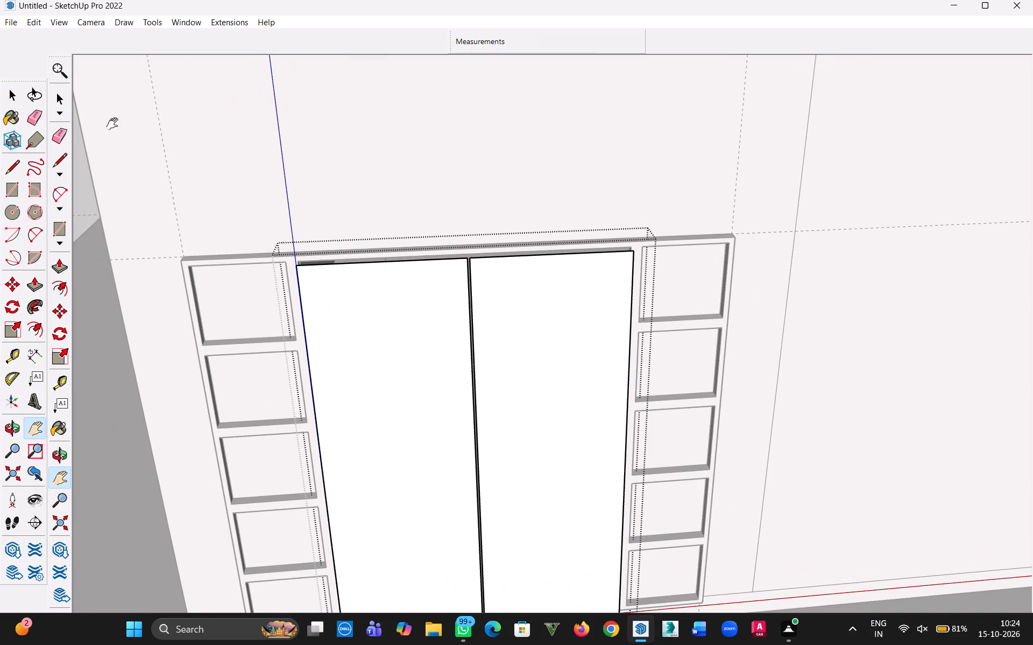
Place two vertical guides on the left panel half, 1' in from its outer edge and 1' in from its gap edge.
click(6, 94)
click(366, 364)
scroll(429, 346, down, 11)
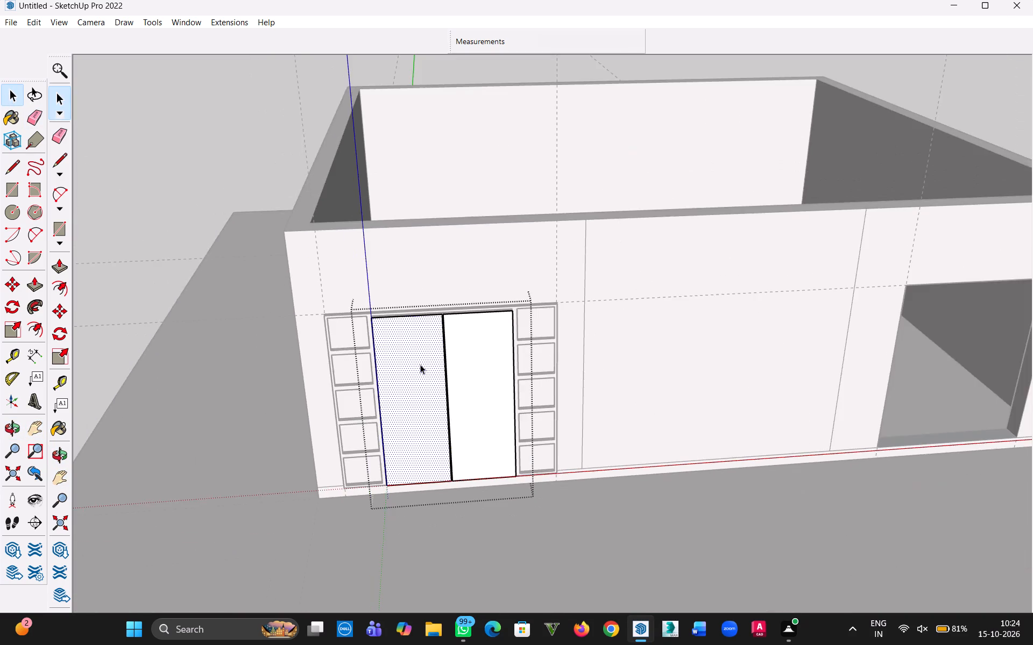
scroll(420, 364, up, 12)
key(c)
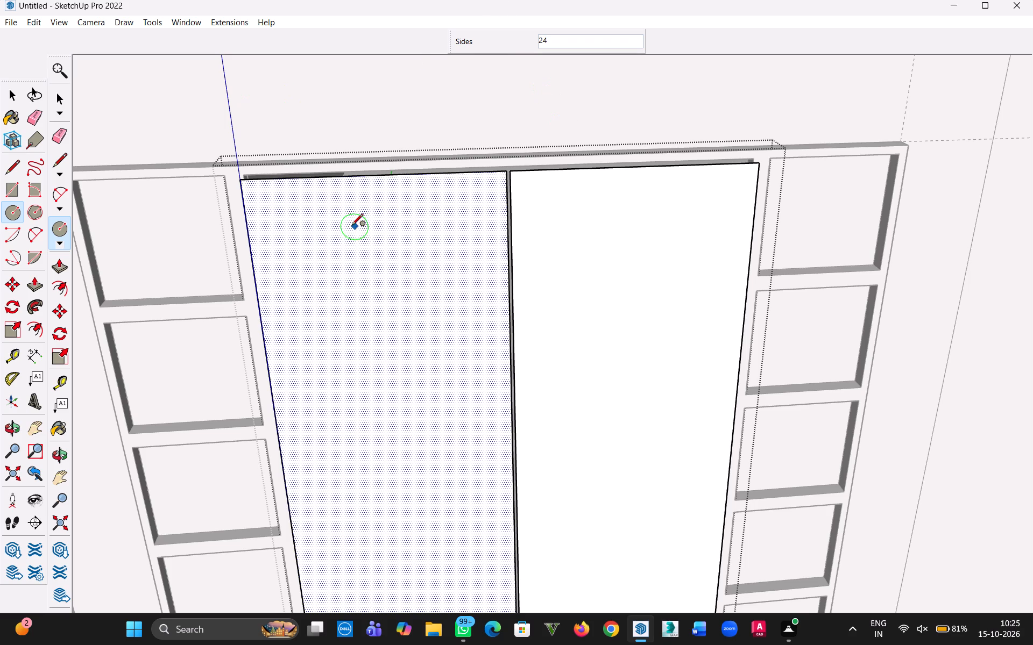
key(t)
click(254, 263)
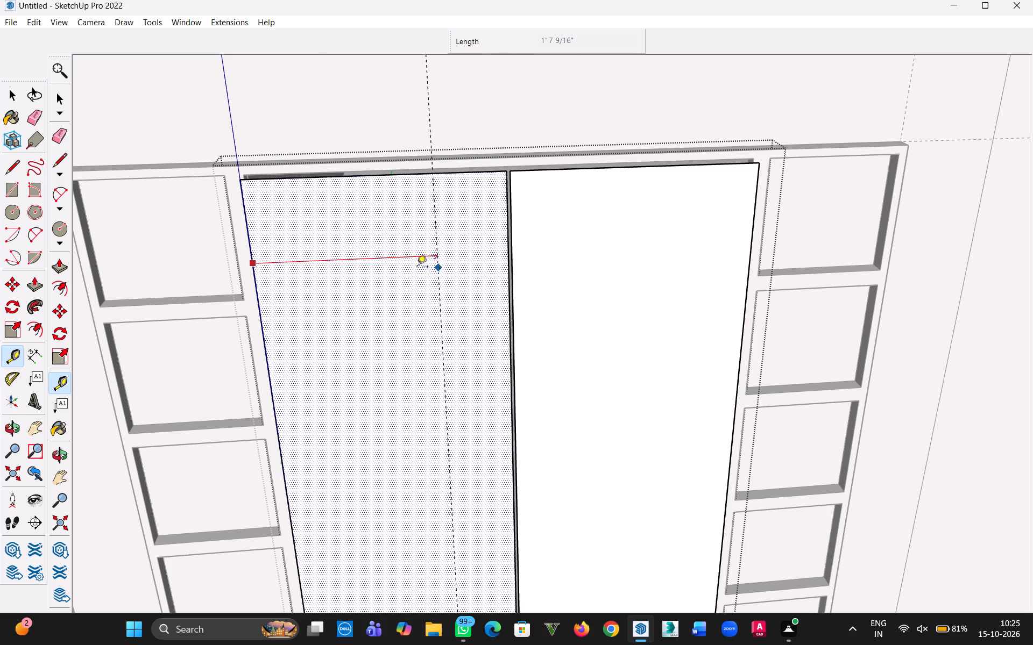
text(1')
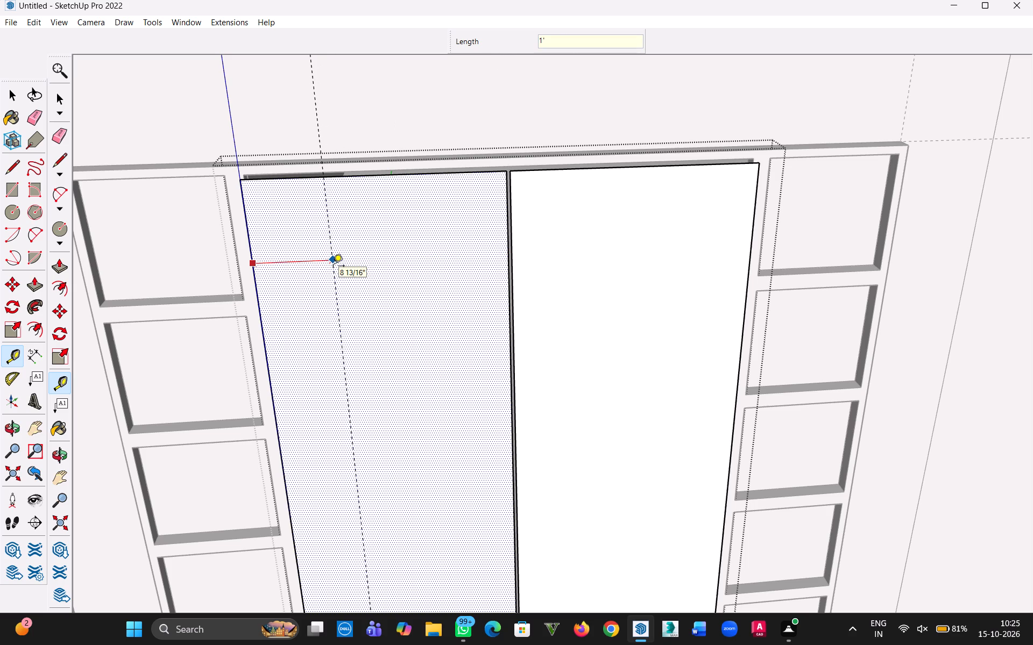
key(Return)
click(507, 268)
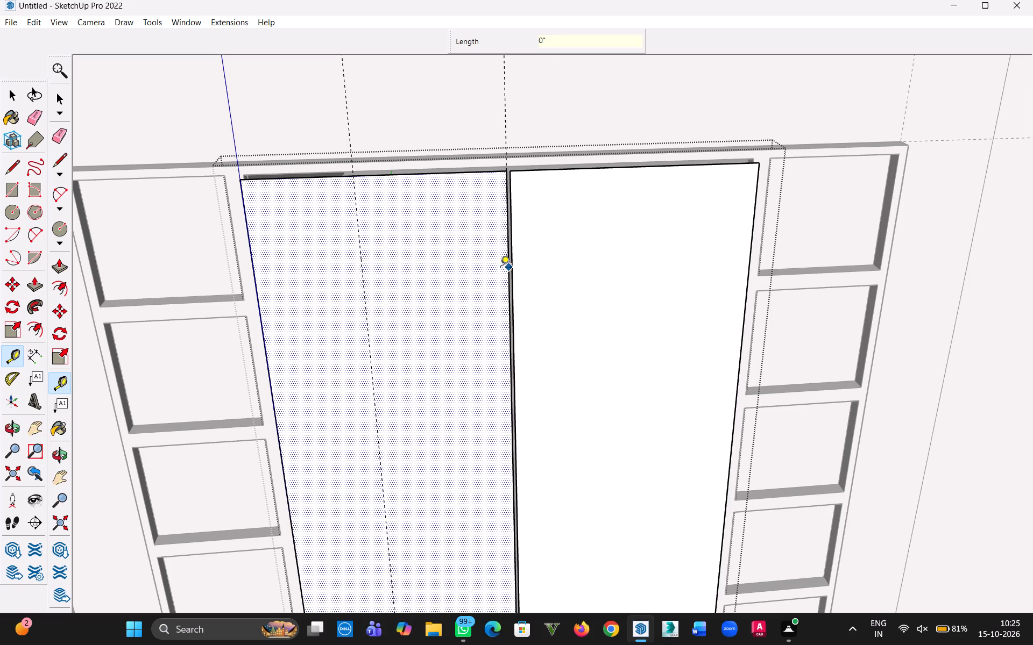
text(1')
key(Return)
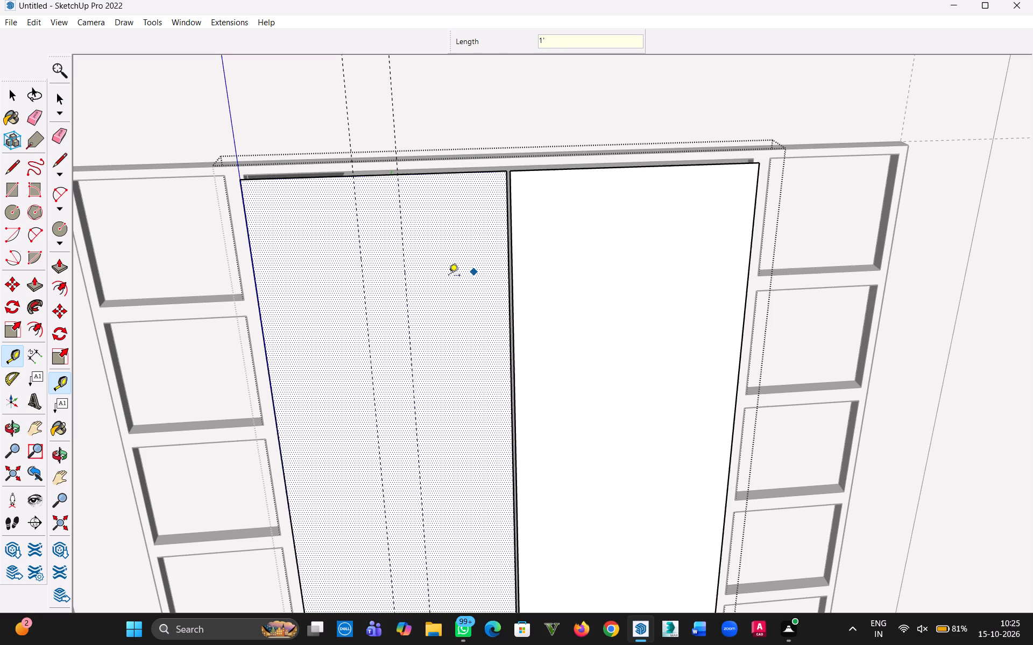
click(10, 100)
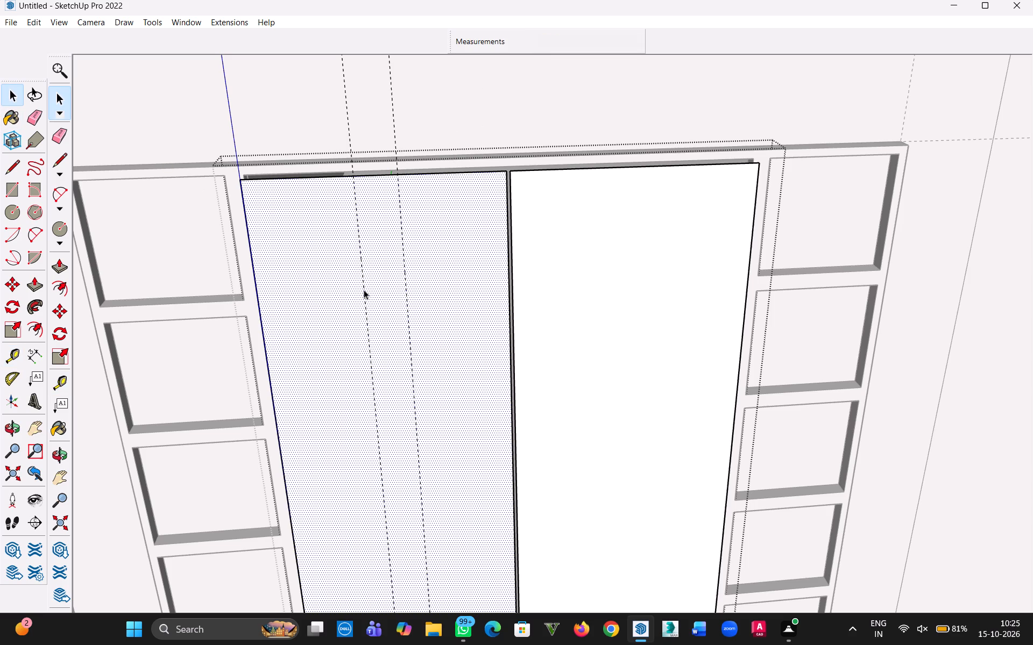
Undo the two 1' vertical guides on the left panel half.
scroll(388, 333, up, 1)
middle_drag(388, 333, 411, 327)
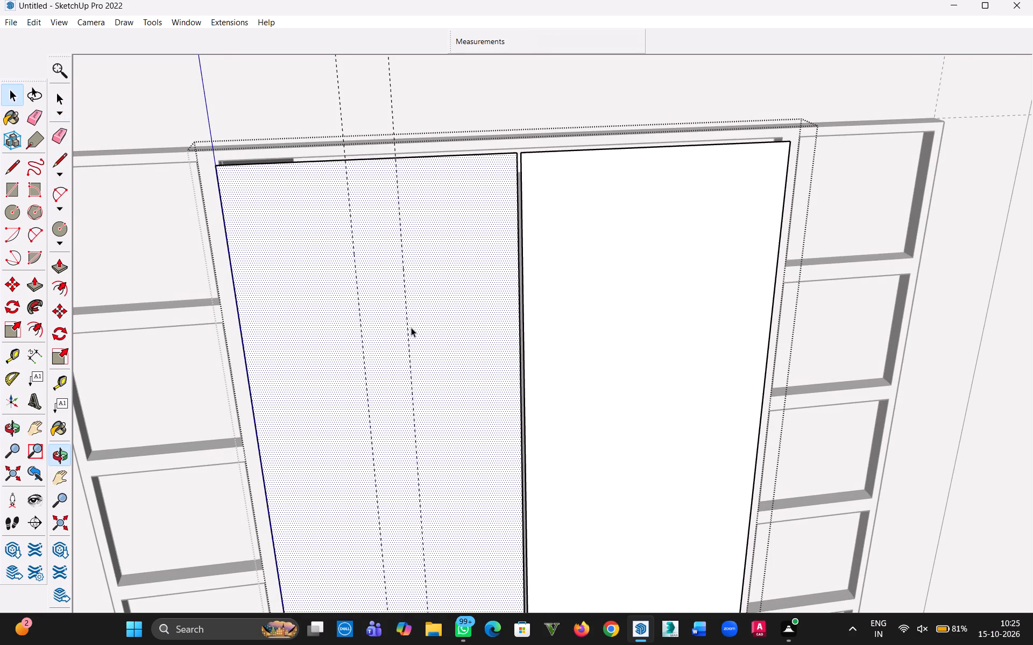
key(ctrl+z)
key(ctrl+z)
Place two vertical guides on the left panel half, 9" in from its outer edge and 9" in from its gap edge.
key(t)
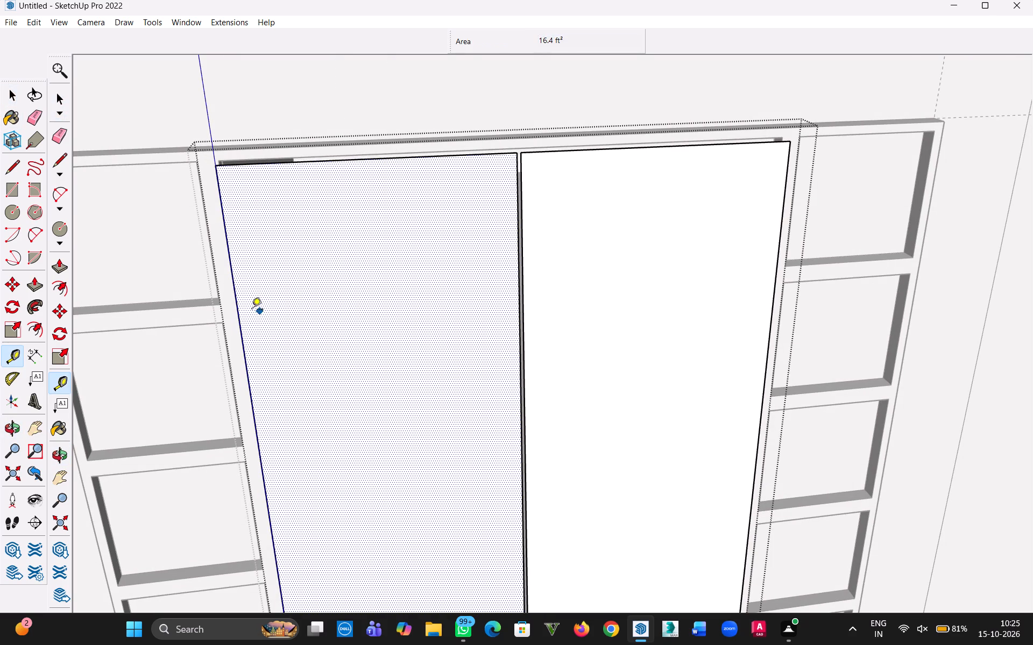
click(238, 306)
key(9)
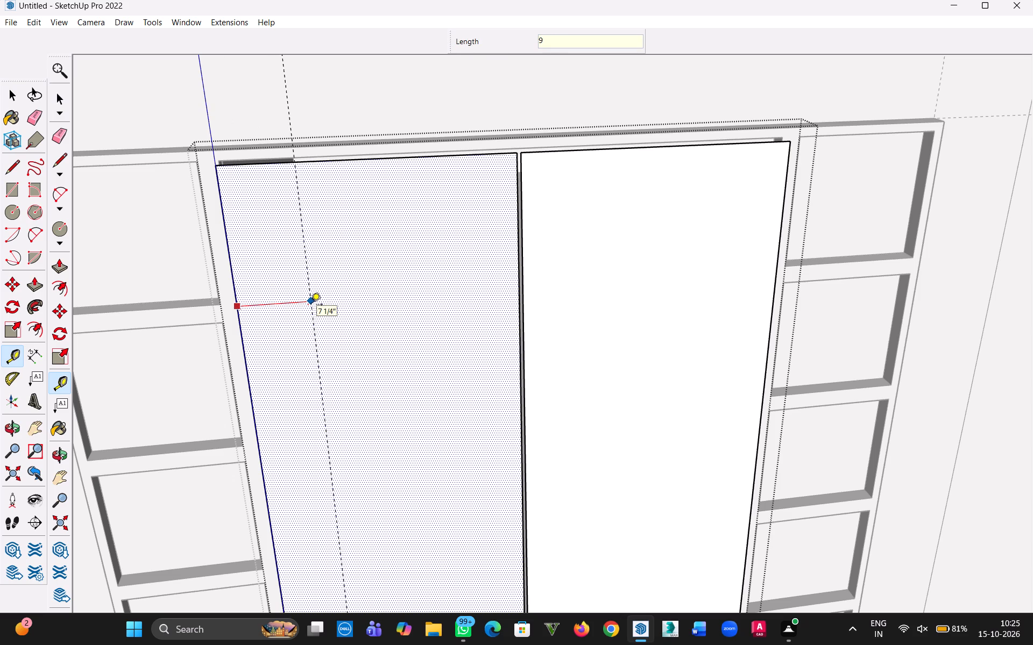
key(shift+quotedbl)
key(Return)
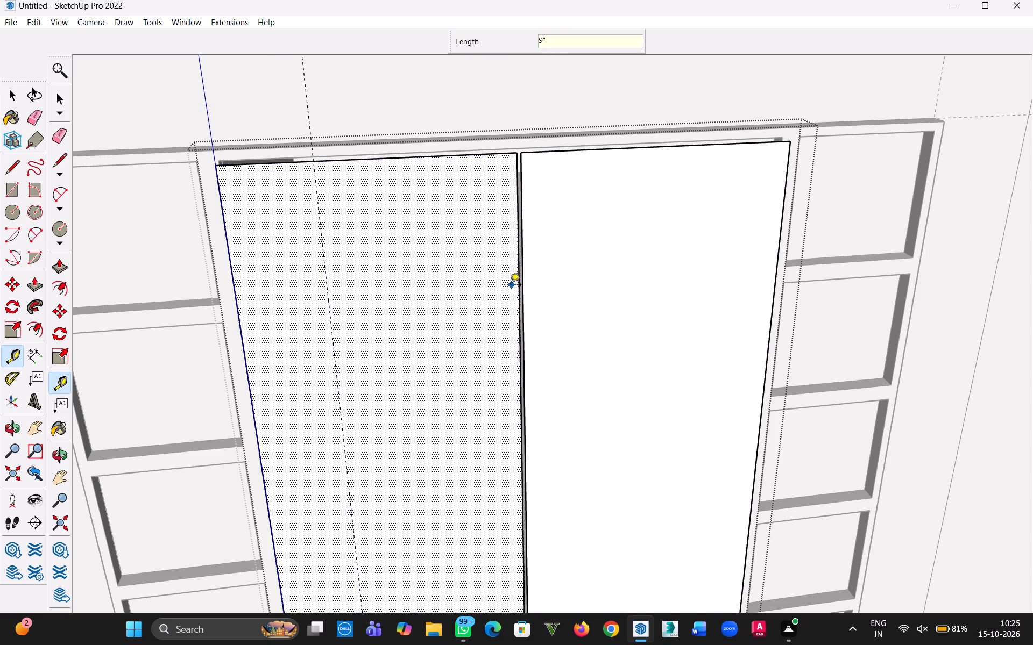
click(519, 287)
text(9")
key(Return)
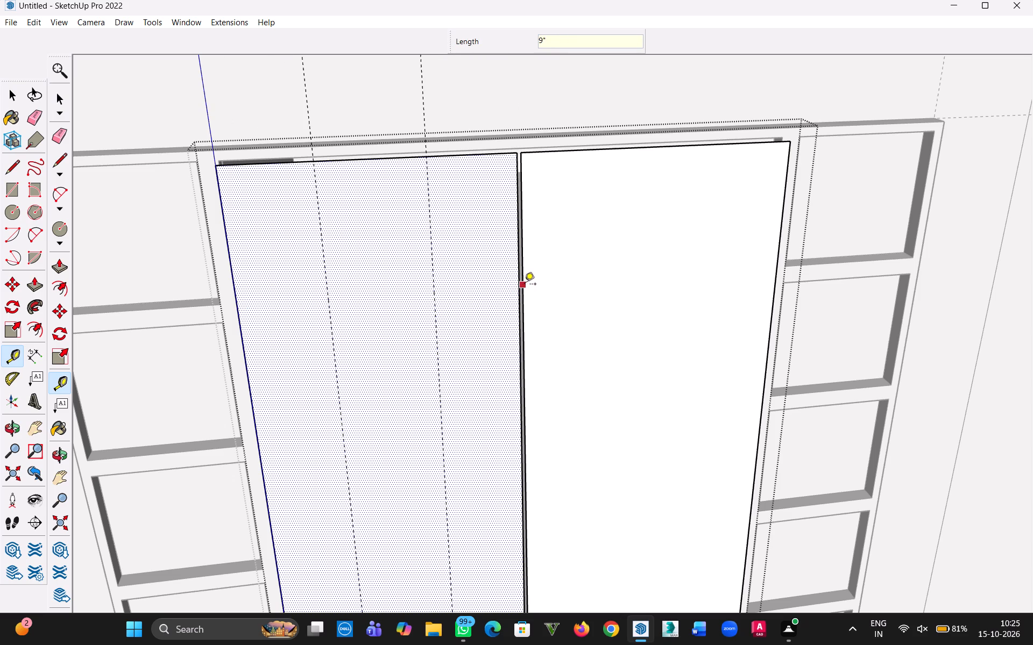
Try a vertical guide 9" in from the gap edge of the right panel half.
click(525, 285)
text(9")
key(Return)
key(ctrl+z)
Place two vertical guides on the right panel half, 10" in from its gap edge and 10" in from its outer edge.
click(525, 275)
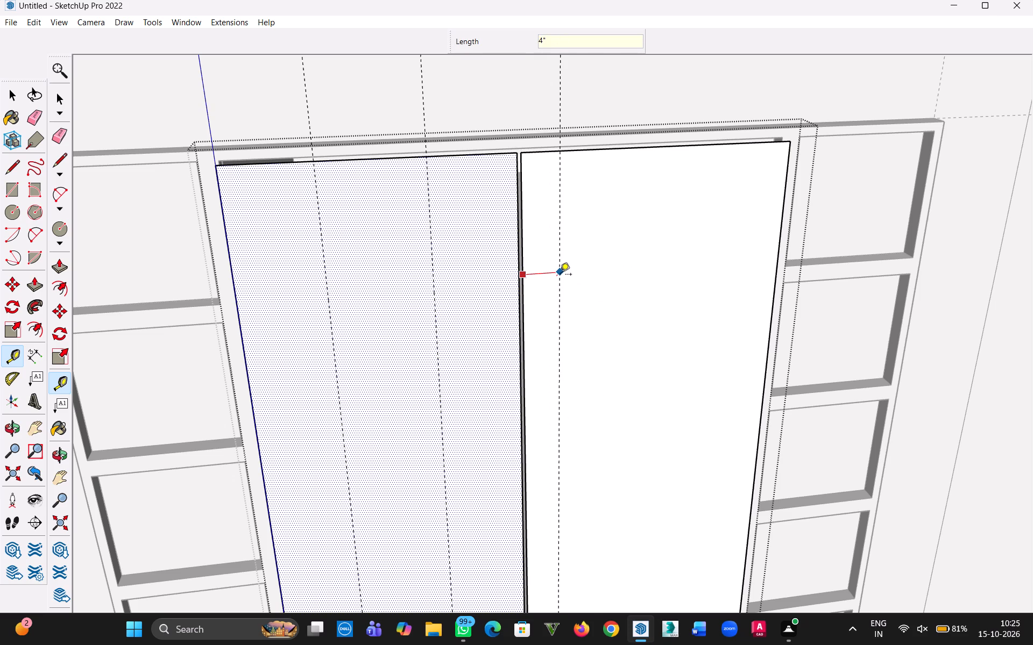
text(10")
key(Return)
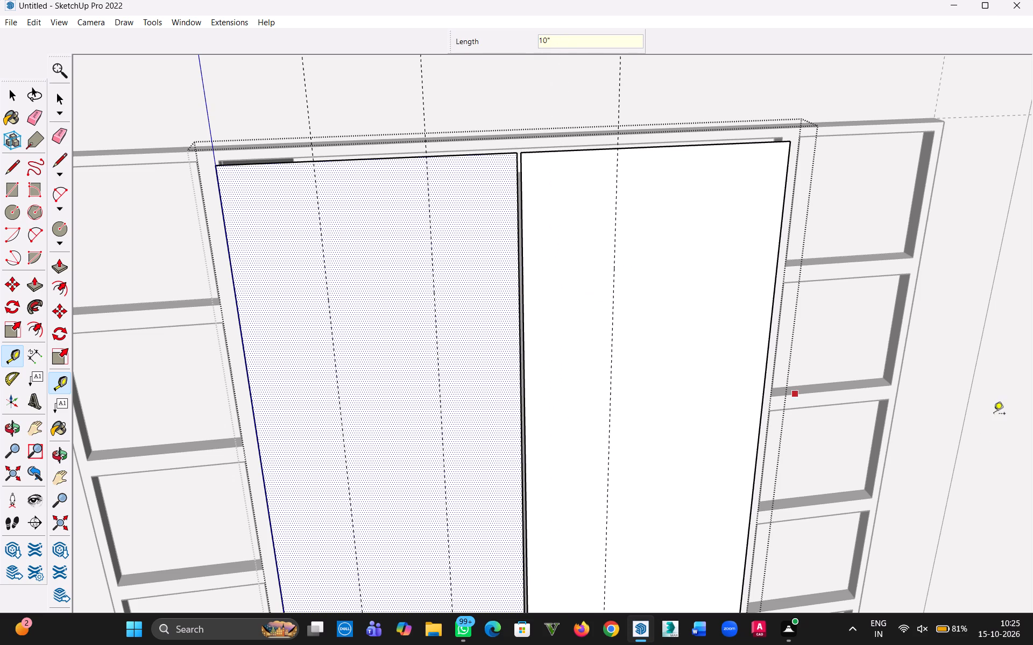
click(773, 296)
text(10")
key(Return)
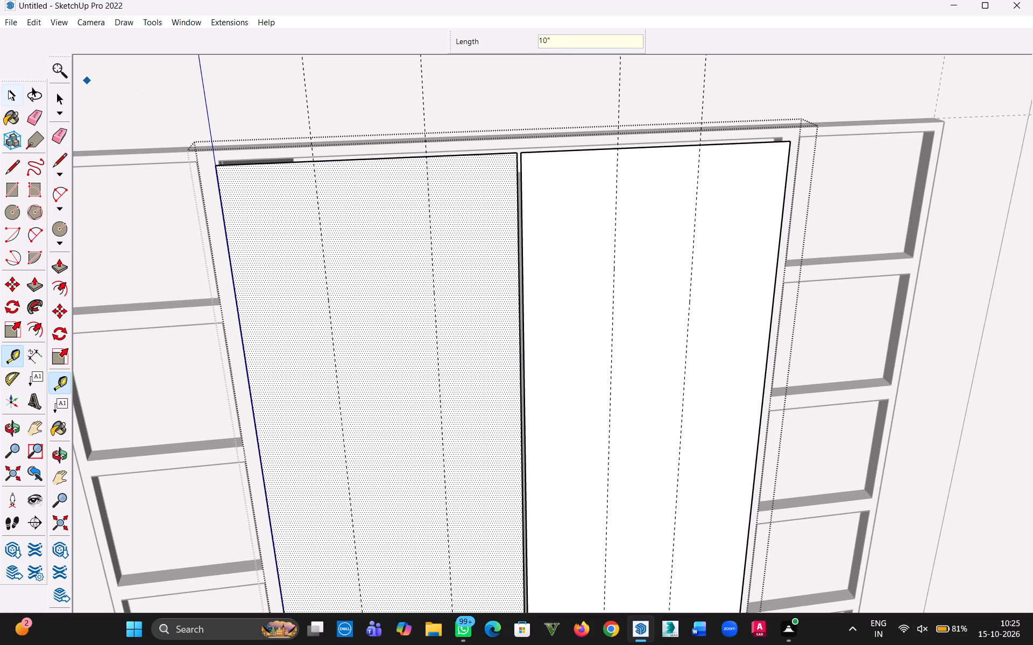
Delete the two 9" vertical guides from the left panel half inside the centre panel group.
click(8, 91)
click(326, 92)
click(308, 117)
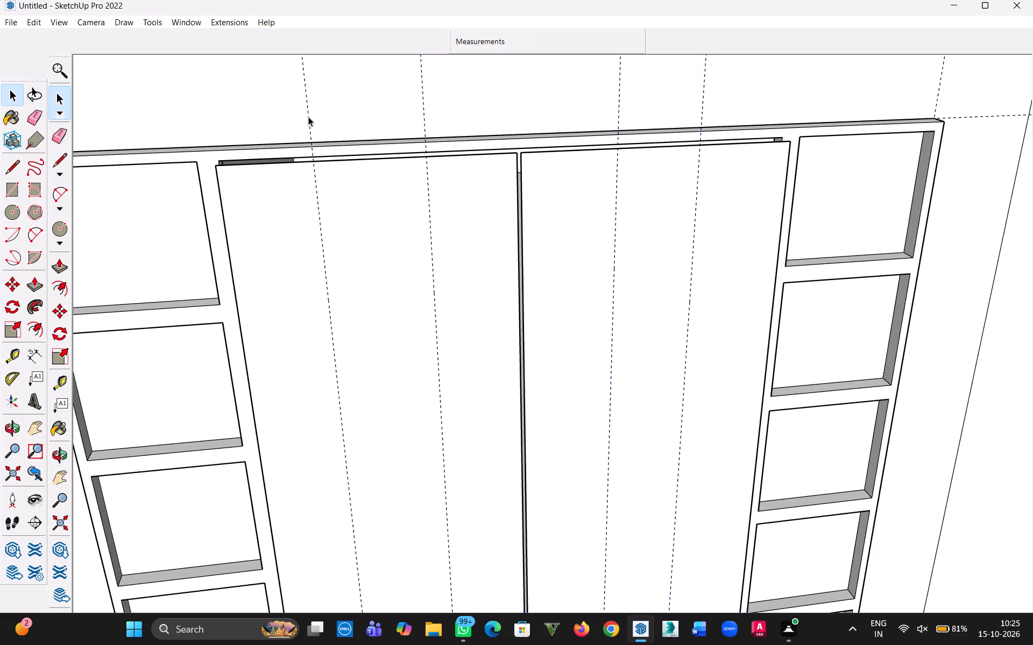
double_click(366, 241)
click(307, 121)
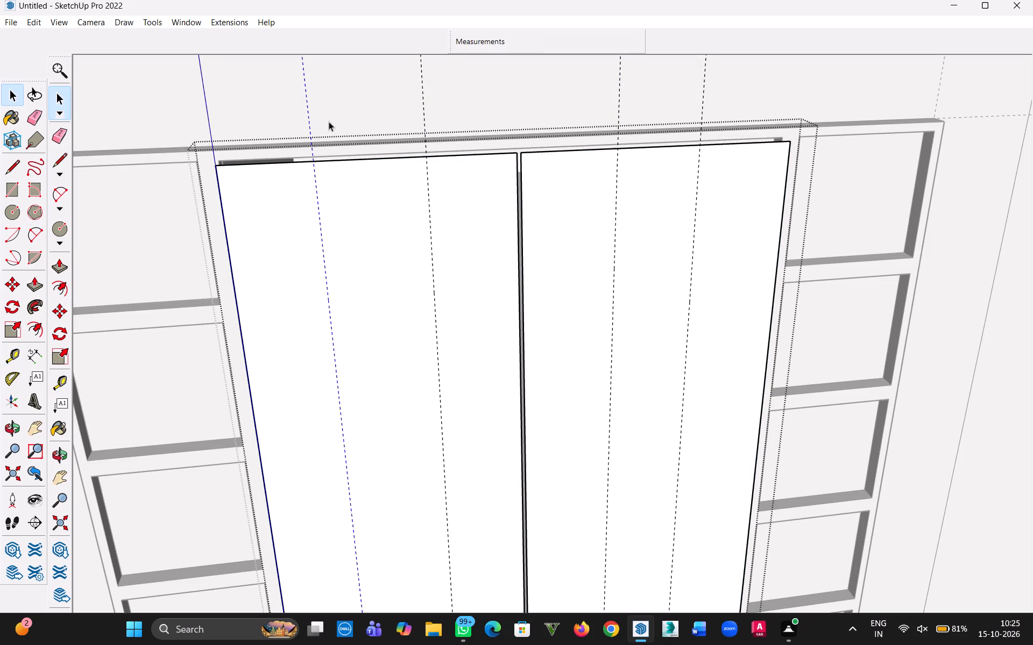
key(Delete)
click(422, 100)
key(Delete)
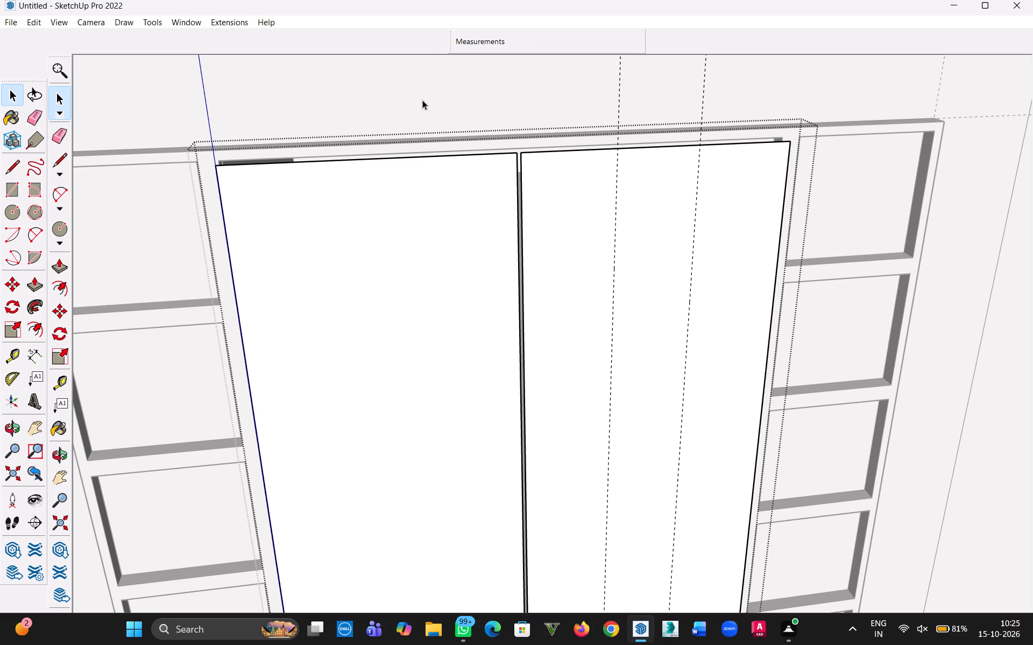
Place two vertical guides on the left panel half, 10" in from its outer edge and 10" in from its gap edge.
key(t)
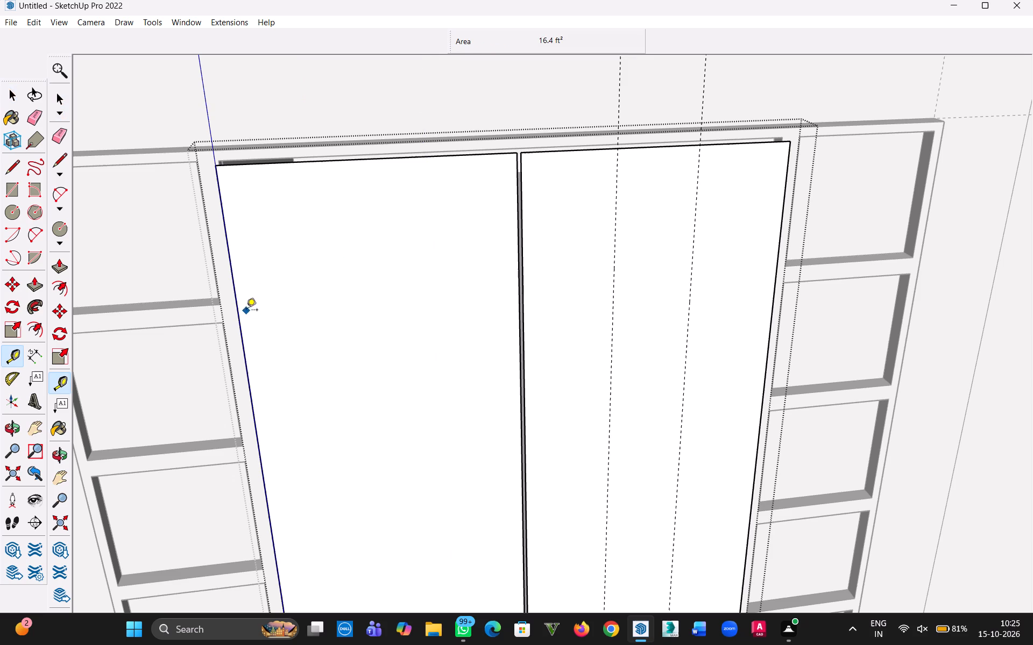
click(239, 310)
text(10")
key(Return)
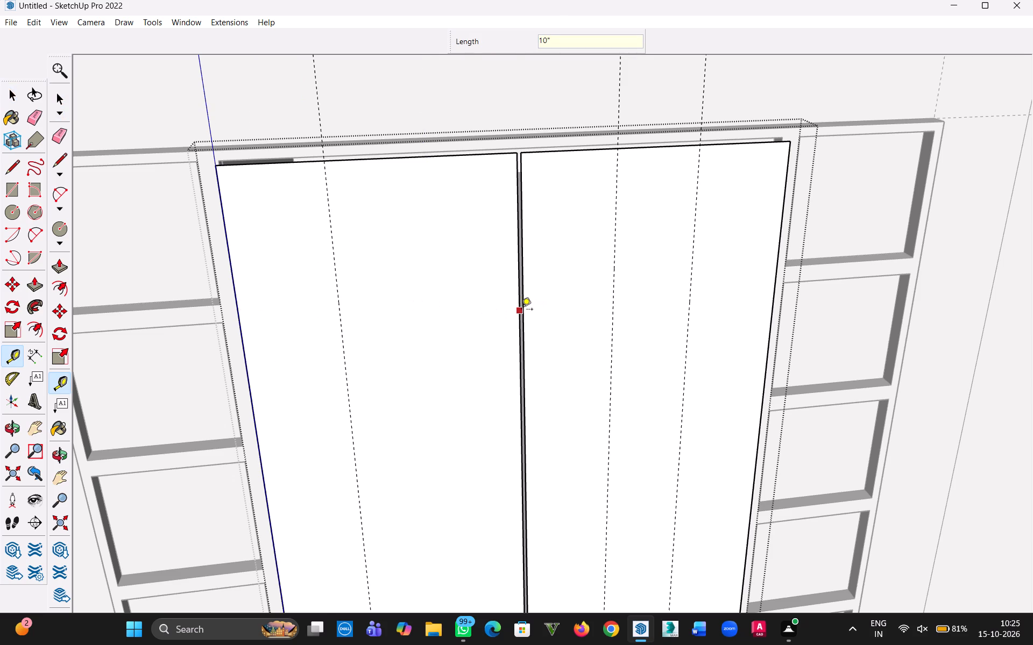
click(520, 310)
text(10")
key(Return)
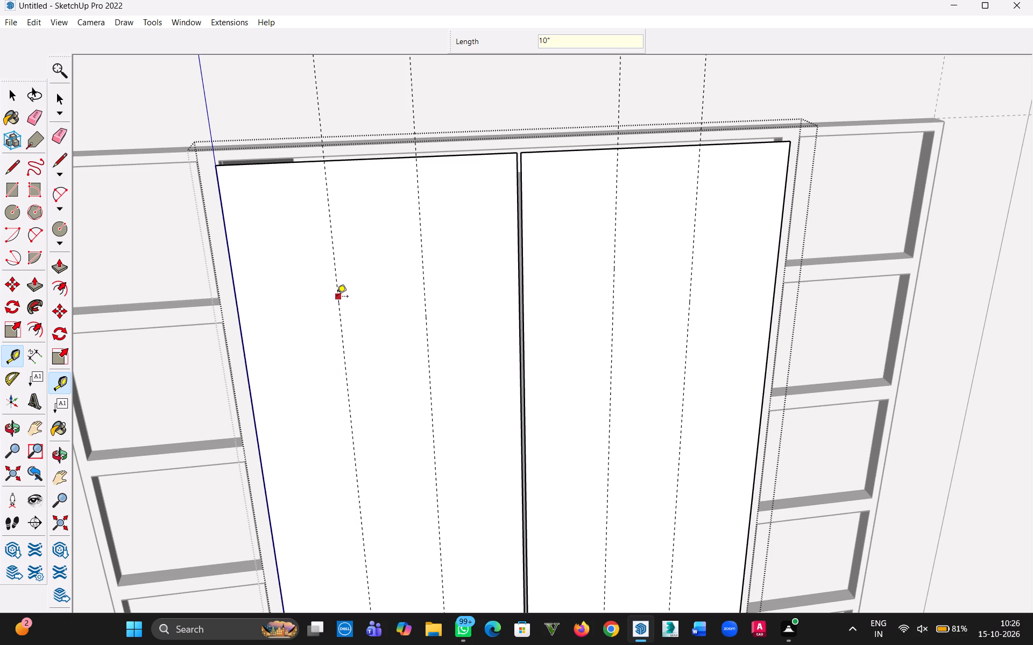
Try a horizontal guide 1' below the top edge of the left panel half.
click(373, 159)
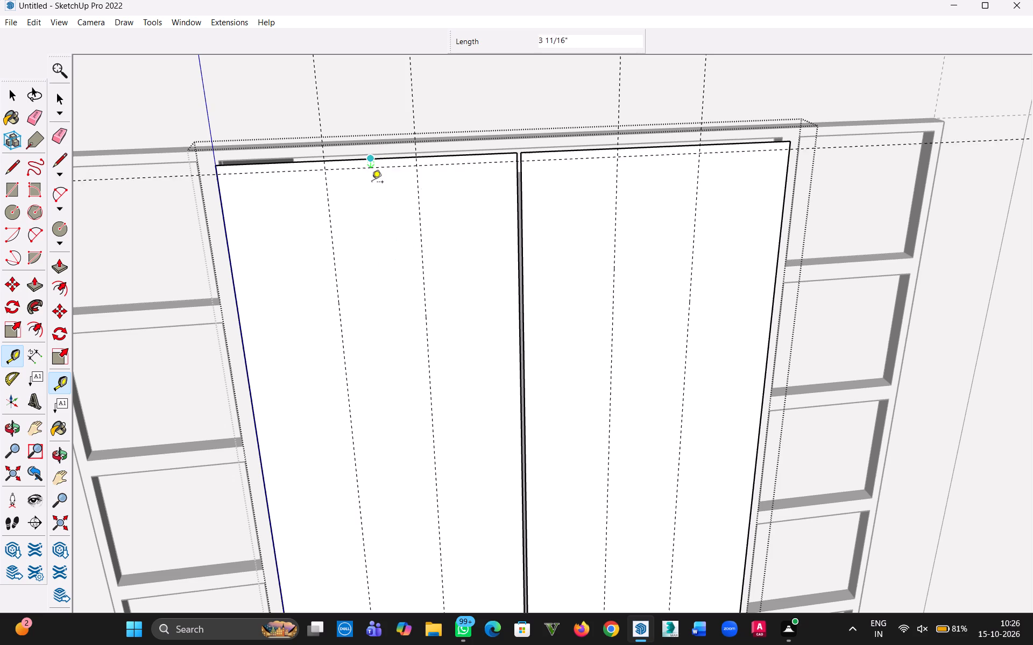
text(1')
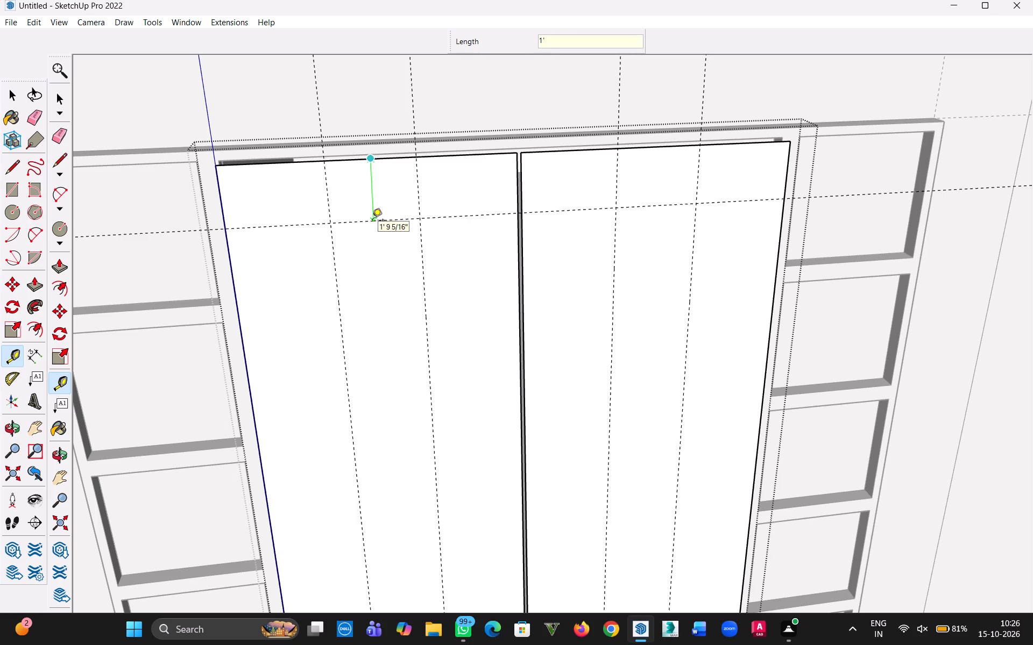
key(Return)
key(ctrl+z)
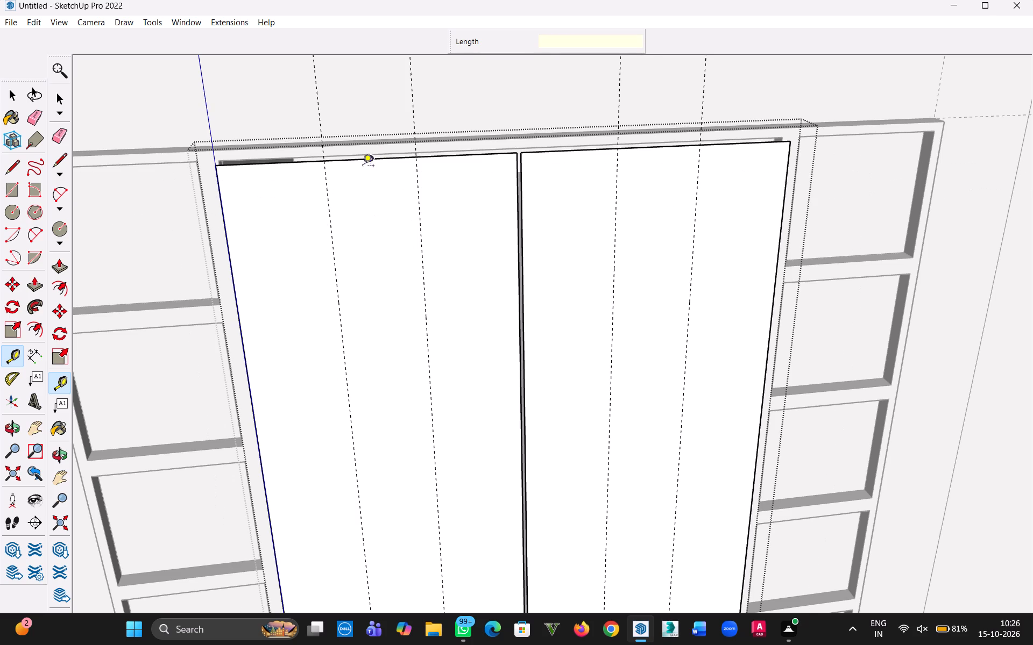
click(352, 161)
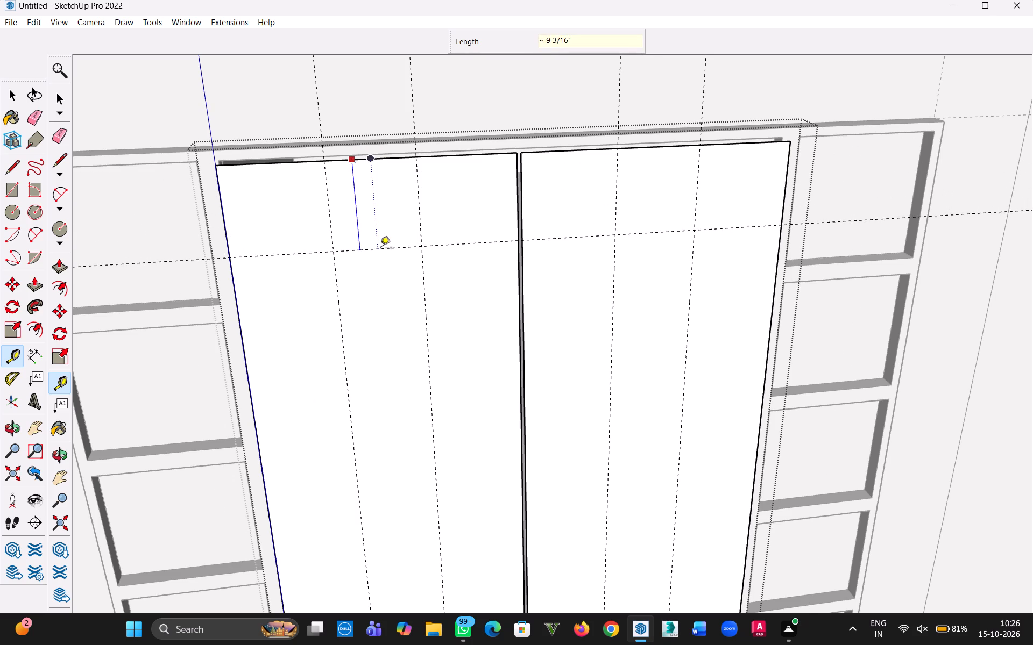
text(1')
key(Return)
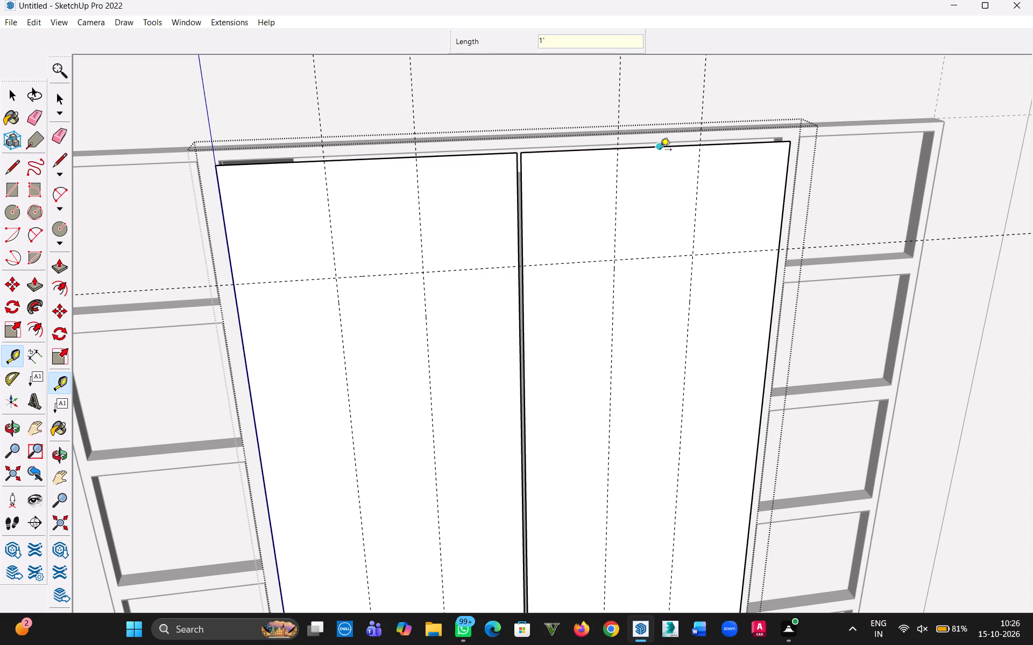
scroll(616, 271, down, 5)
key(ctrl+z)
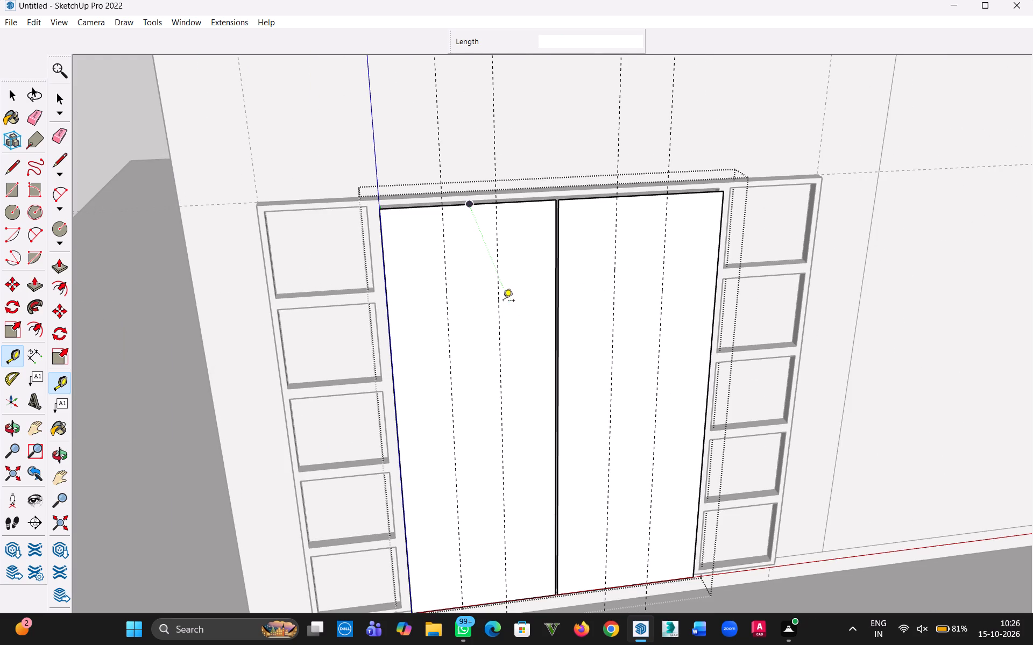
Place two horizontal guides across the panel halves, 5" below the top edge and 5" above the bottom edge.
click(465, 208)
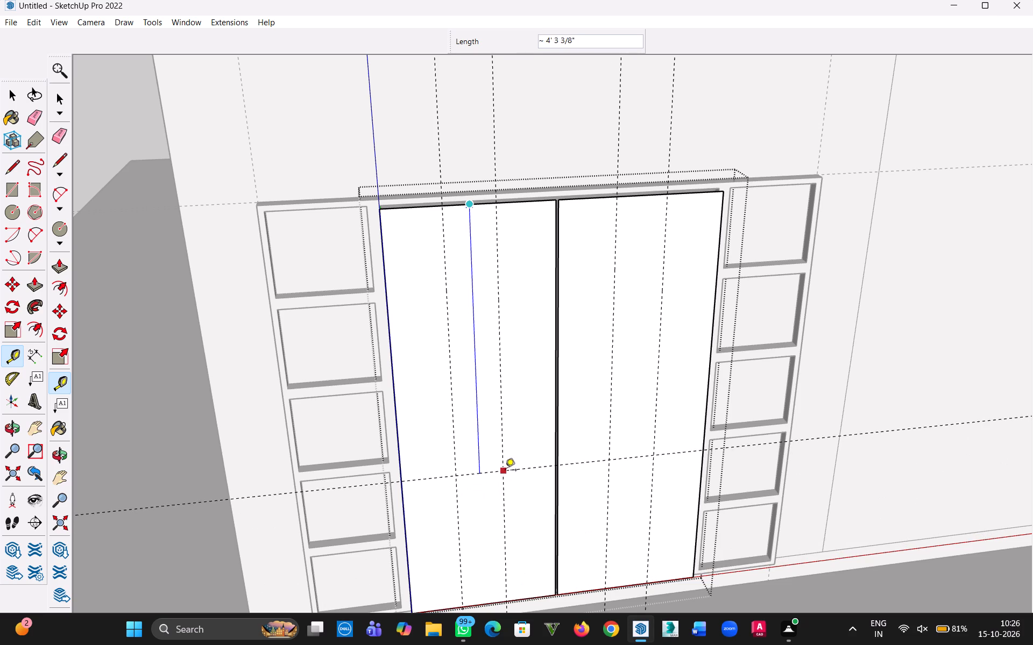
middle_drag(522, 472, 717, 481)
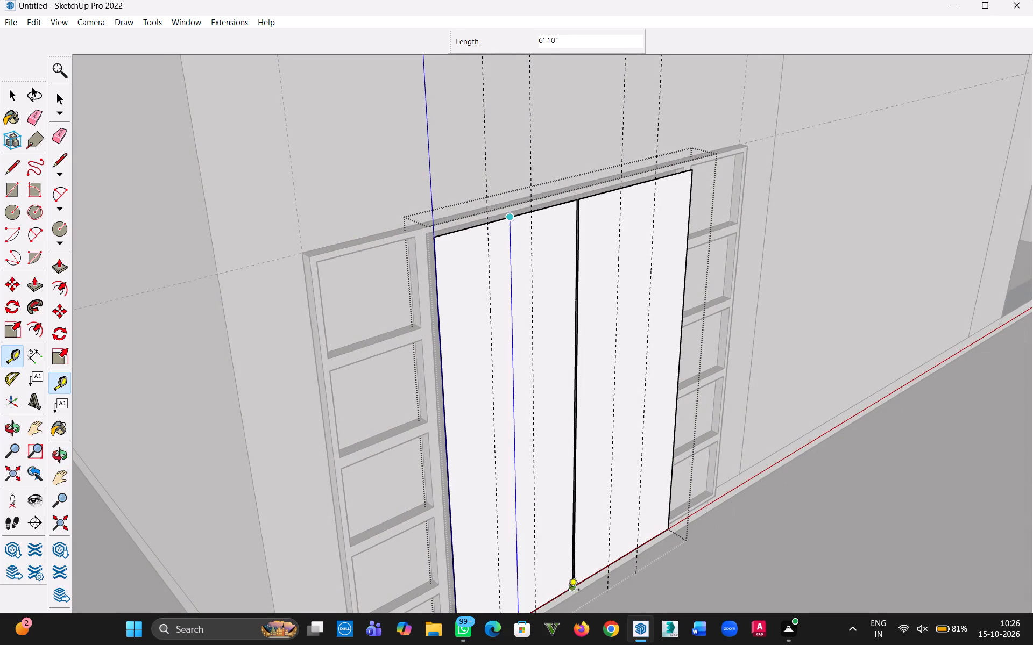
middle_drag(562, 399, 374, 381)
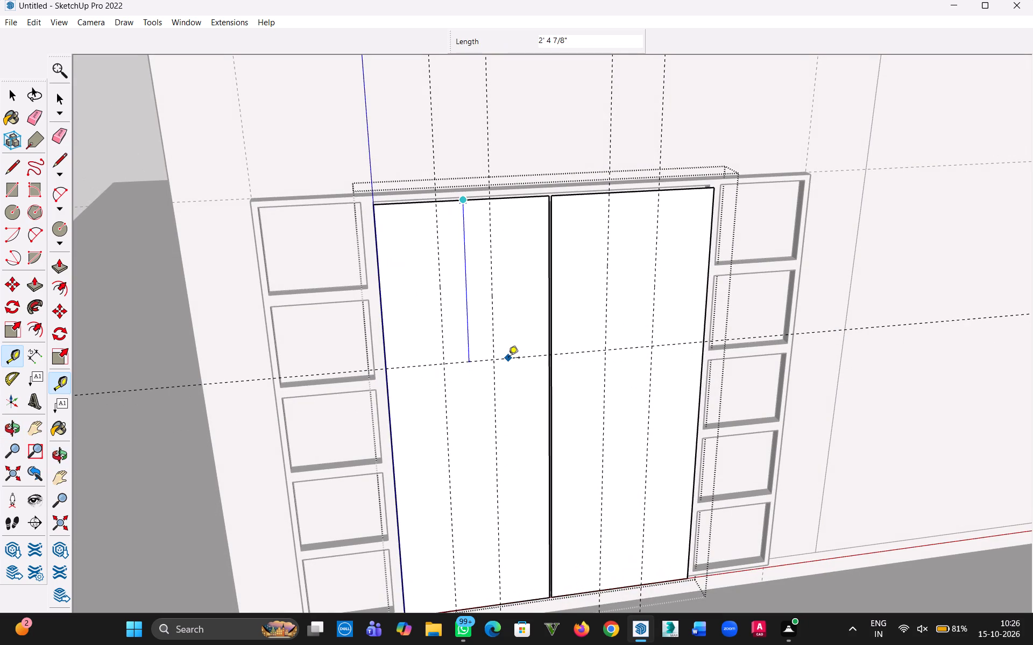
text(5")
key(Return)
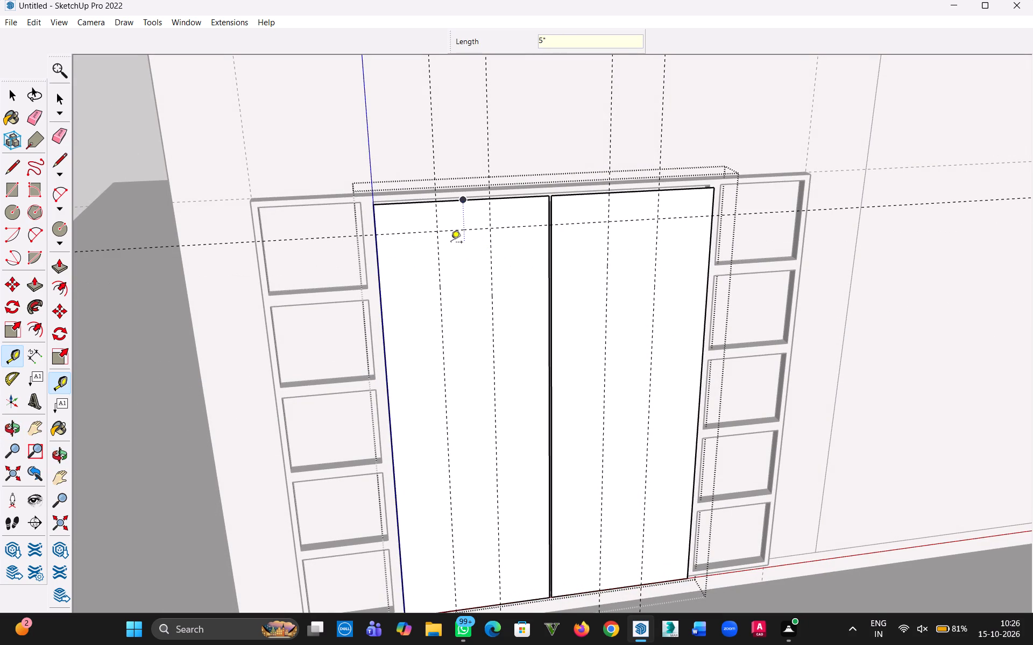
click(480, 605)
text(5")
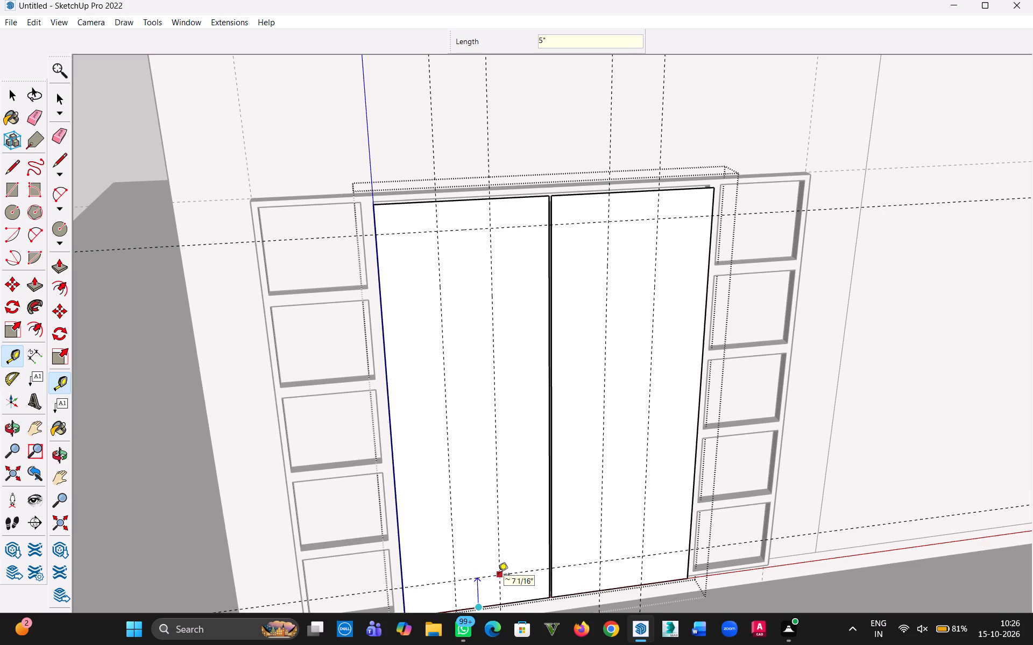
key(Return)
Draw two circles of 2" radius where the upper horizontal guide crosses the vertical guides on the left panel half.
scroll(457, 241, up, 3)
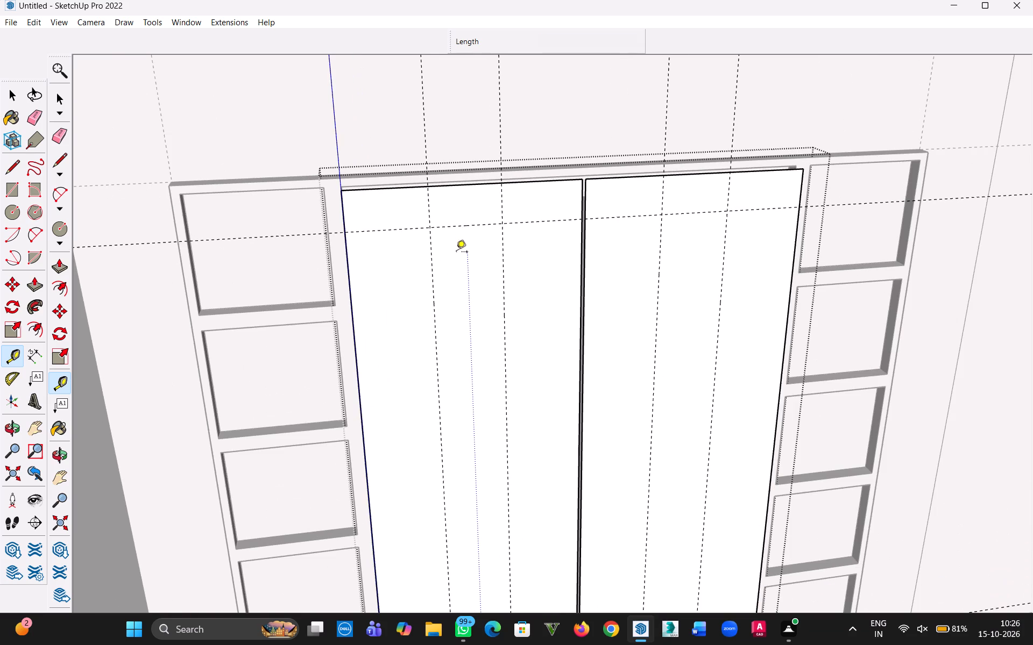
key(c)
click(432, 225)
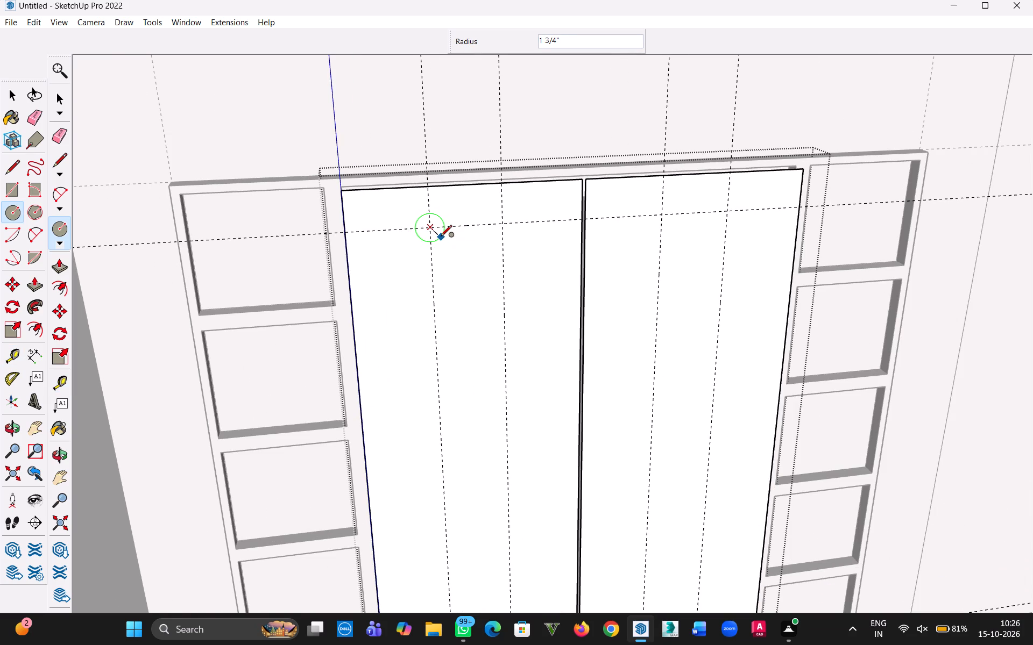
text(2")
key(Return)
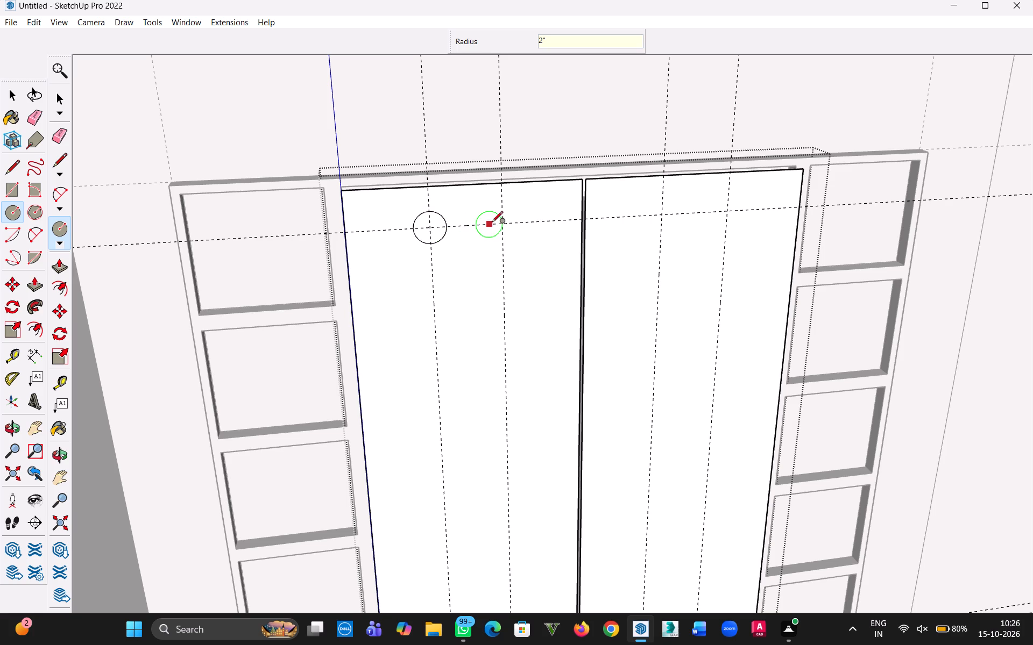
click(503, 224)
text(2")
key(Return)
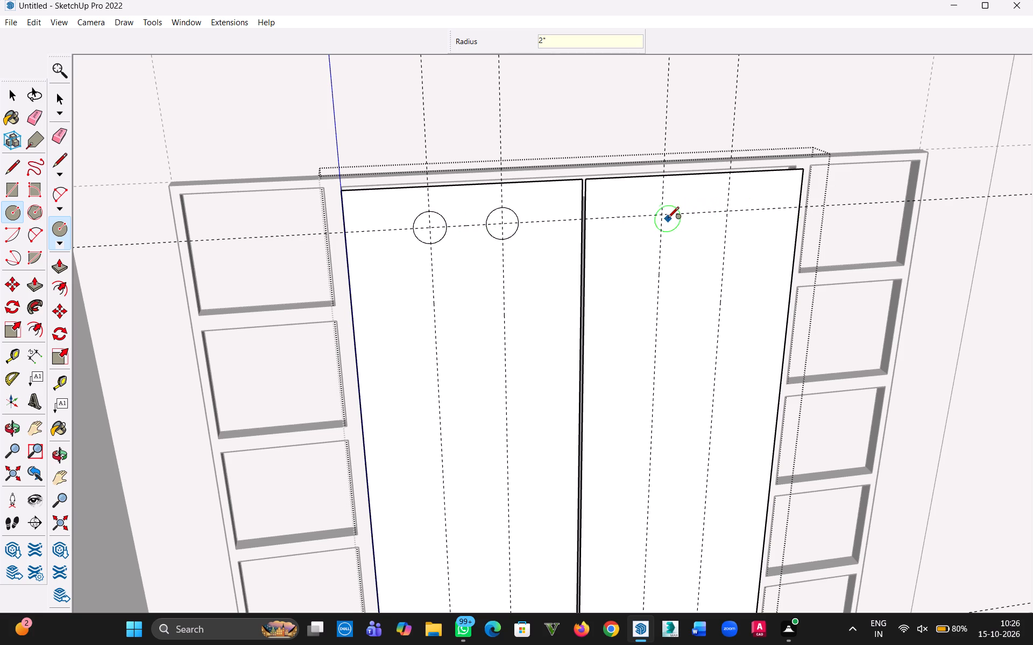
Draw two circles of 2" radius where the upper horizontal guide crosses the vertical guides on the right panel half.
click(660, 216)
key(2)
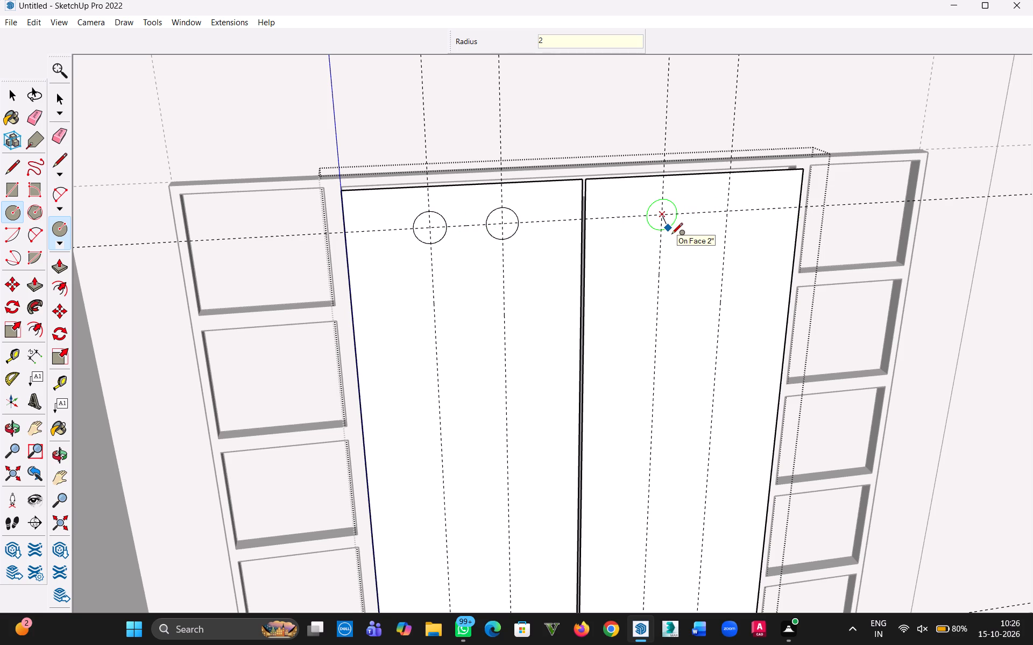
key(shift+quotedbl)
key(Return)
click(726, 210)
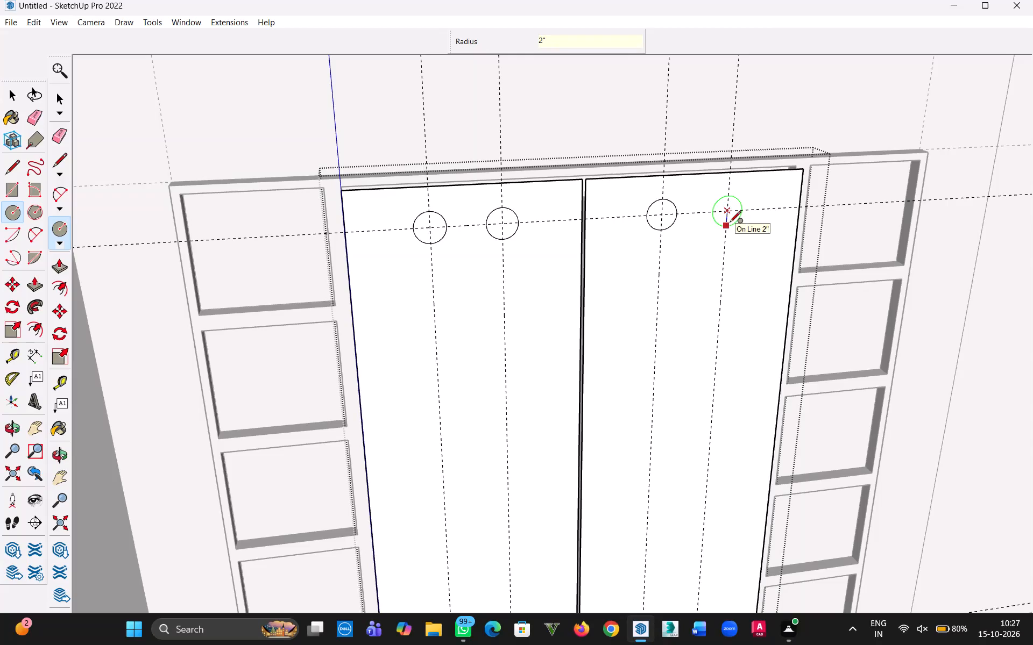
click(730, 224)
Copy the four circles straight down to the lower horizontal guide as an array divided into 10 equal intervals.
scroll(603, 268, down, 3)
middle_drag(622, 297, 596, 306)
click(6, 94)
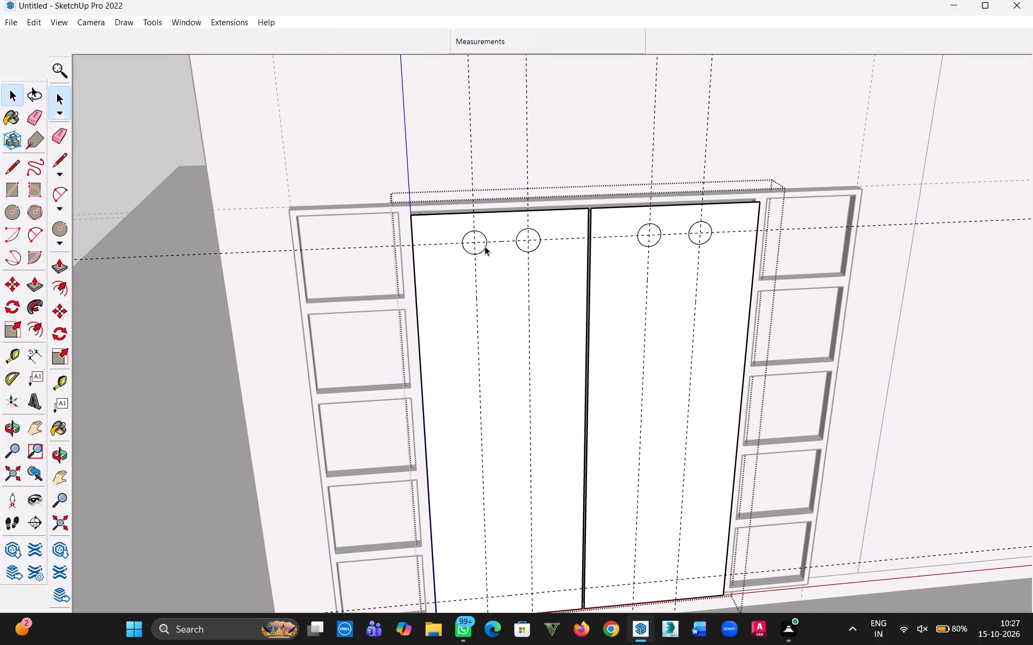
click(485, 247)
ctrl+click(537, 245)
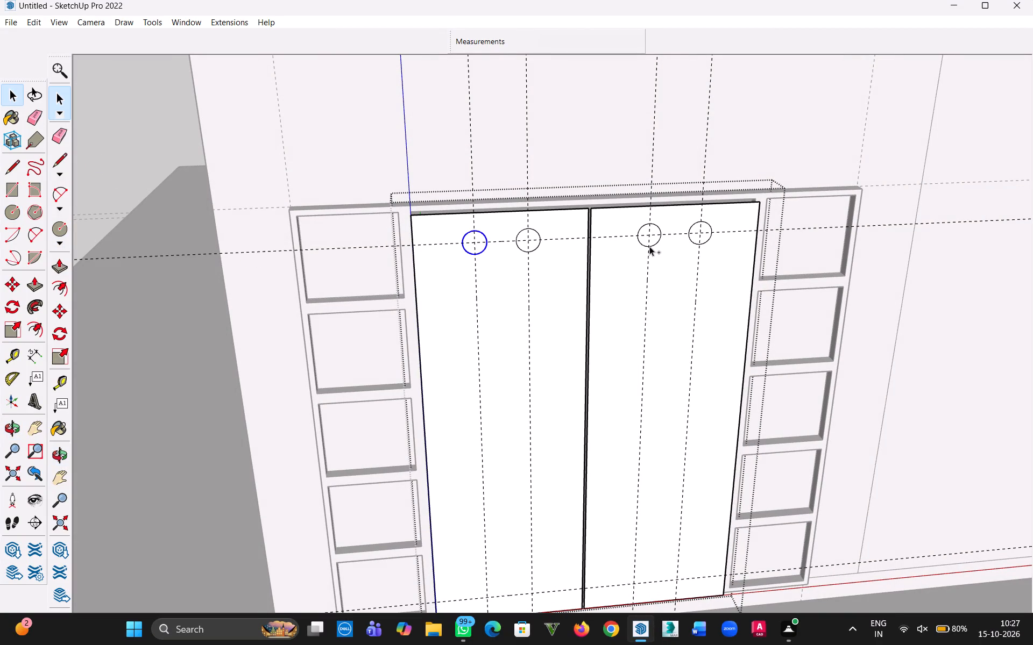
ctrl+click(642, 243)
ctrl+click(707, 241)
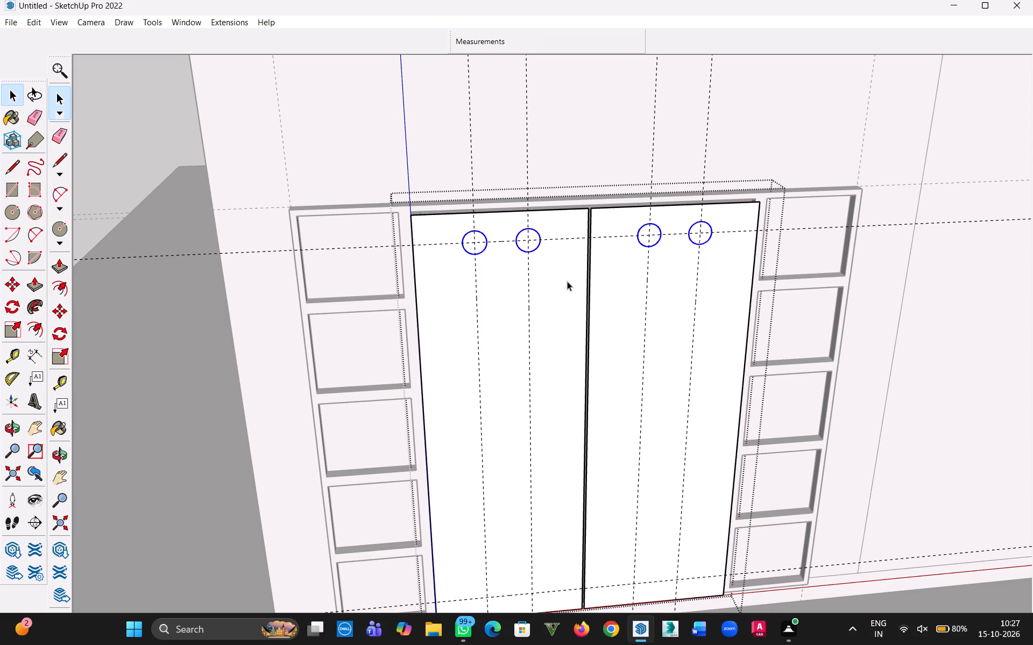
key(m)
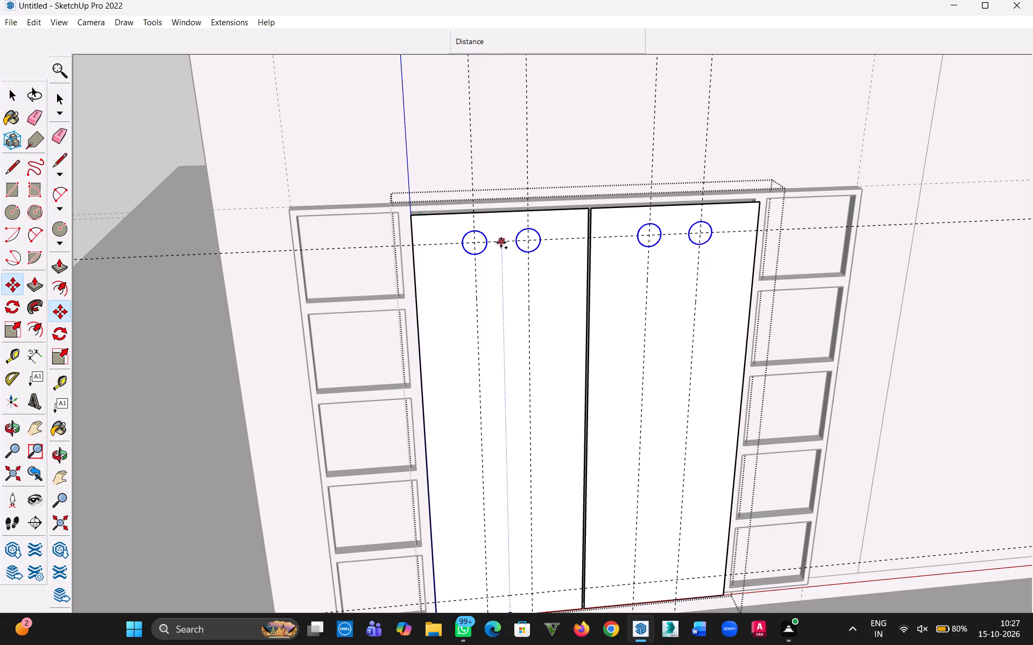
click(501, 240)
key(h)
drag(505, 488, 507, 326)
key(Escape)
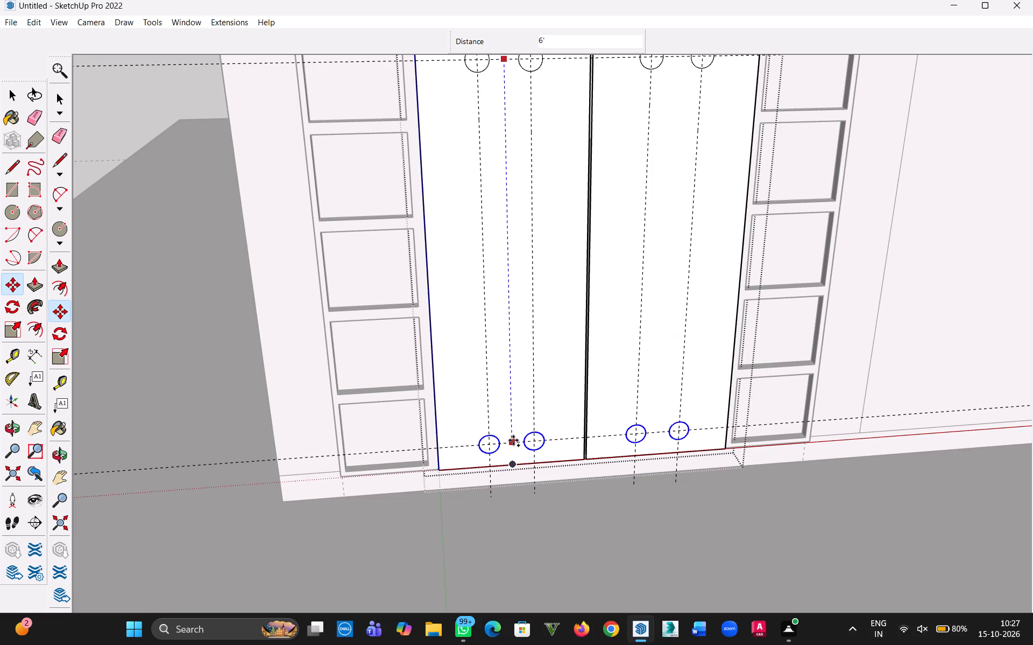
click(513, 440)
key(slash)
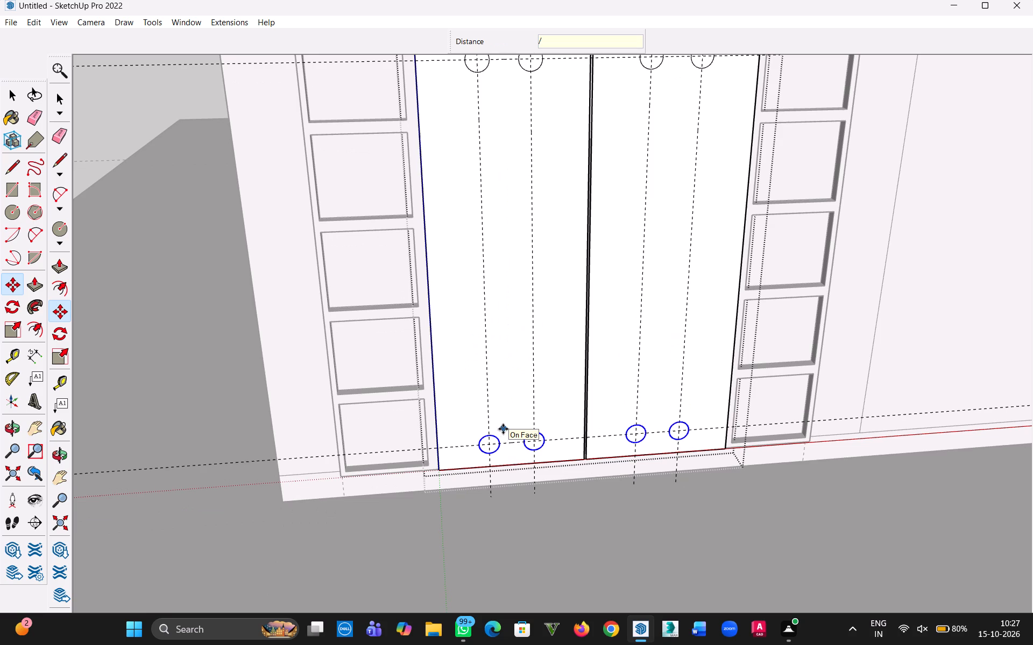
text(10)
key(Return)
scroll(353, 263, down, 3)
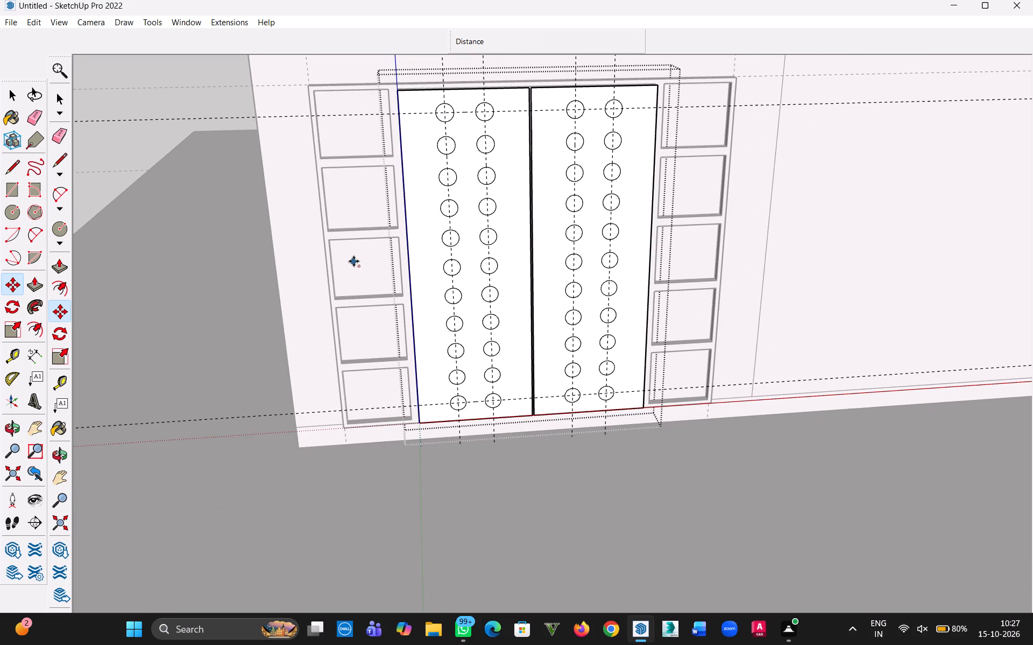
Erase the four vertical guides running through the circle columns on both panel halves.
click(17, 92)
click(187, 205)
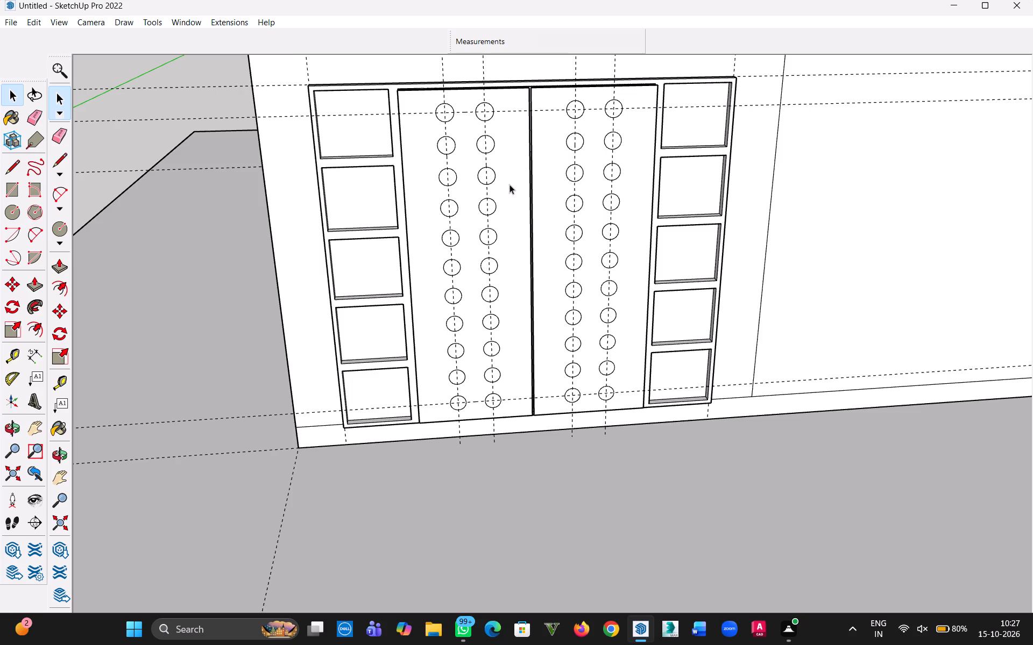
scroll(503, 191, down, 2)
scroll(505, 217, up, 5)
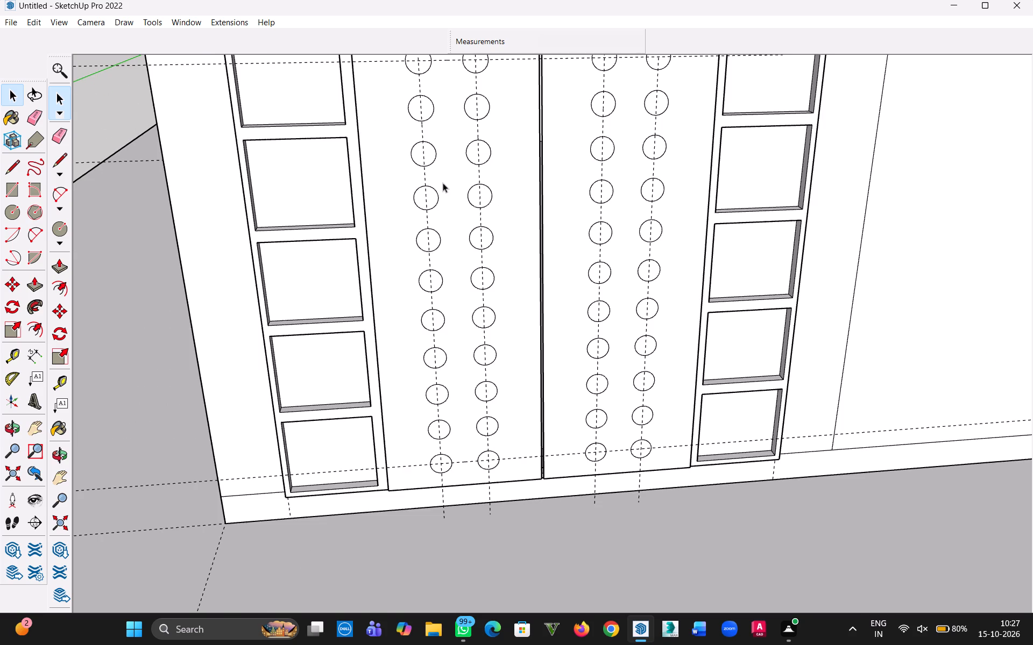
scroll(430, 201, up, 4)
click(425, 202)
double_click(452, 230)
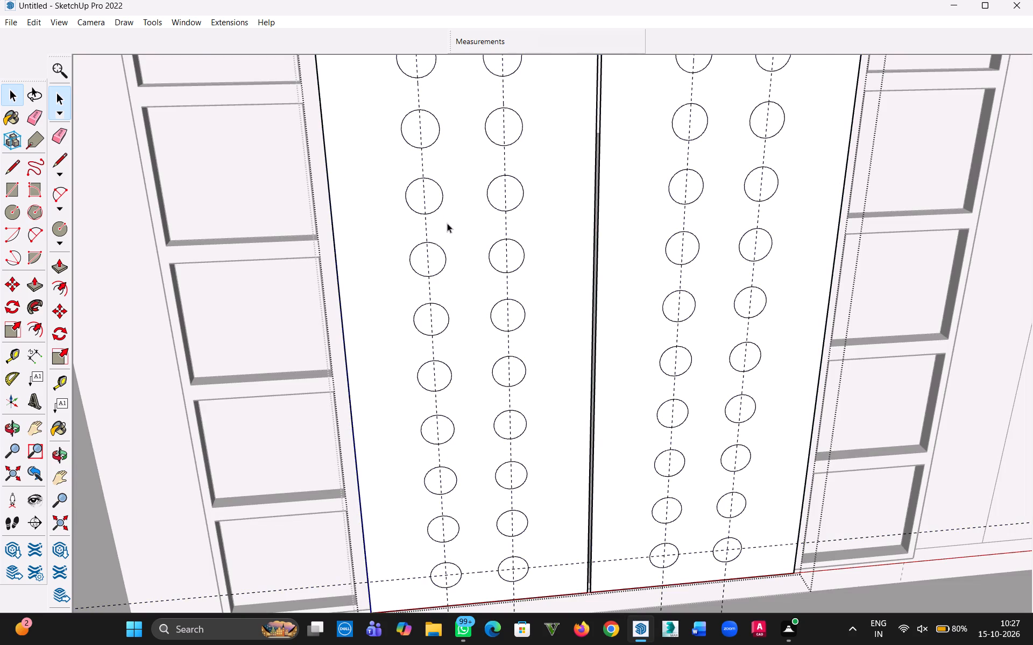
key(e)
click(423, 200)
click(428, 197)
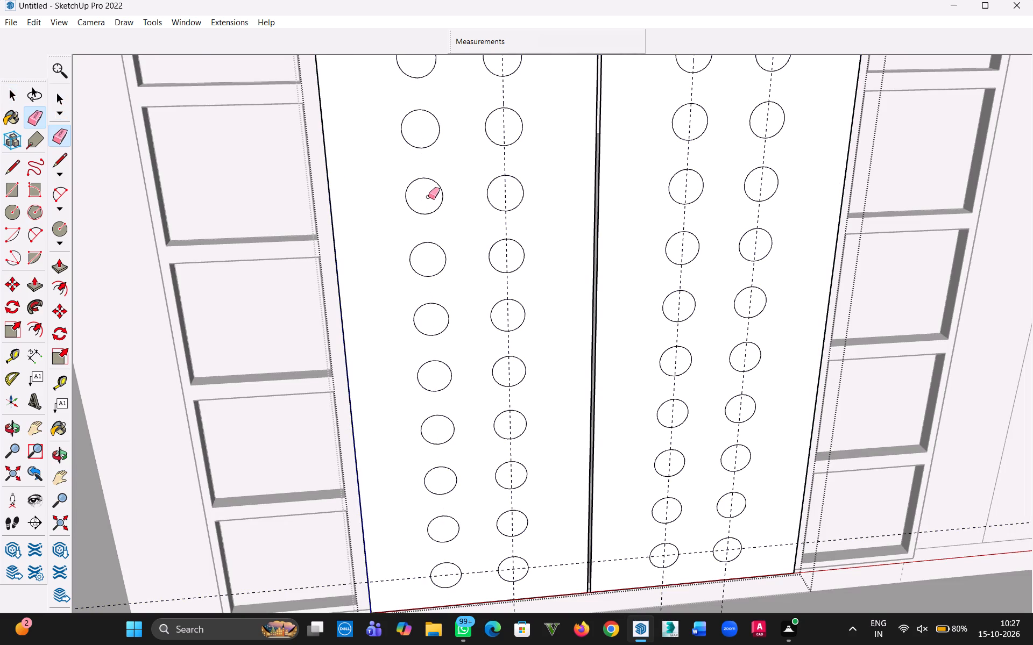
drag(424, 196, 415, 197)
click(502, 190)
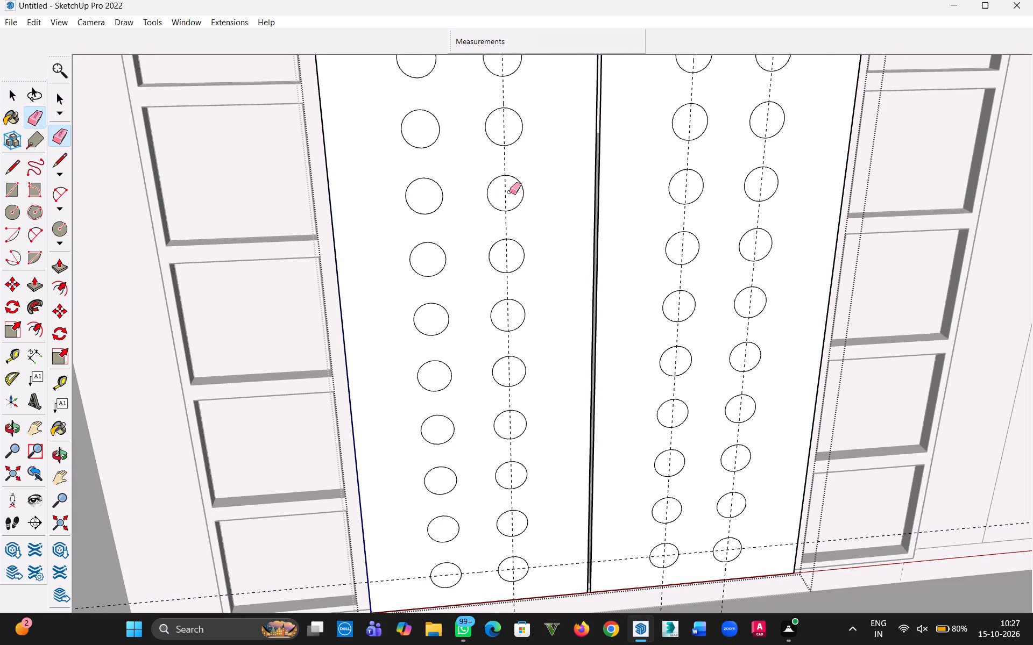
drag(503, 191, 496, 191)
click(504, 192)
drag(690, 185, 680, 184)
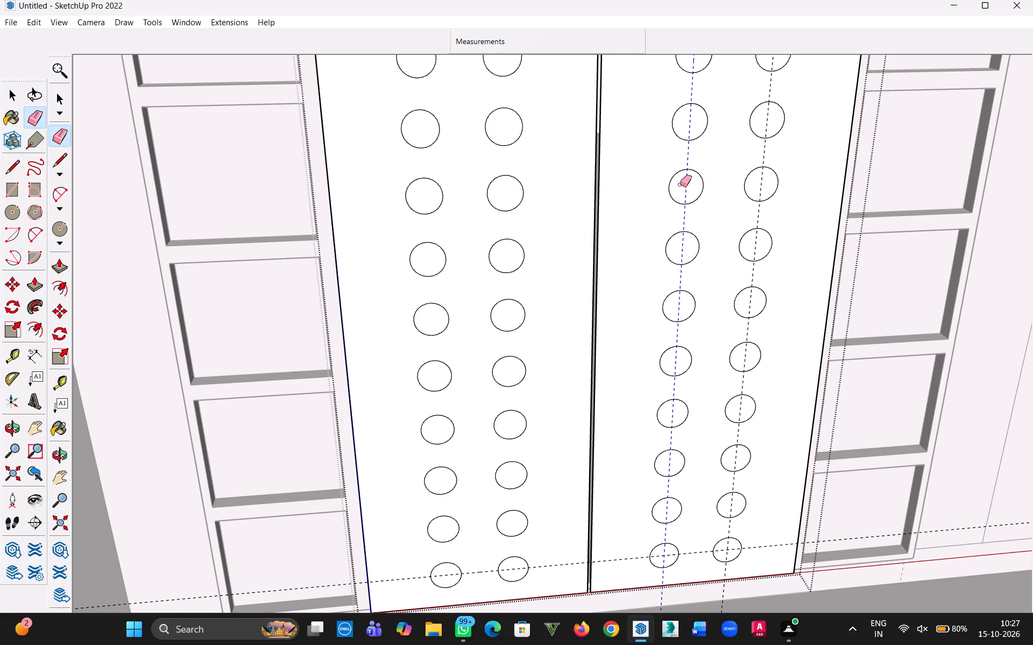
drag(680, 184, 678, 184)
drag(766, 184, 751, 184)
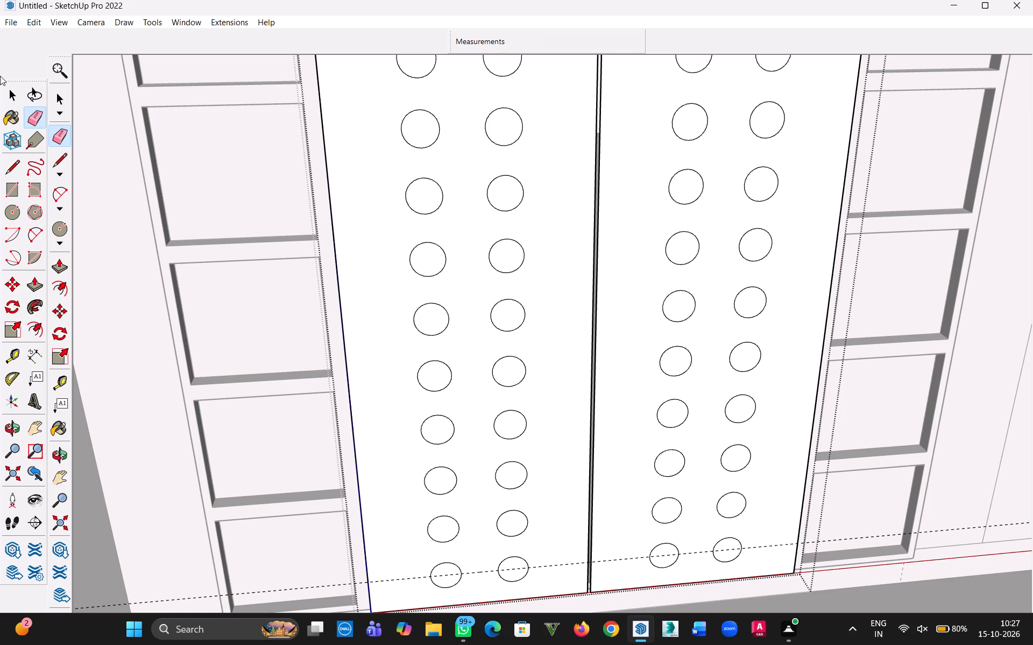
Delete seven circle faces on the left panel half: the outer one in row four and both in rows five to seven.
click(16, 94)
click(431, 200)
key(Delete)
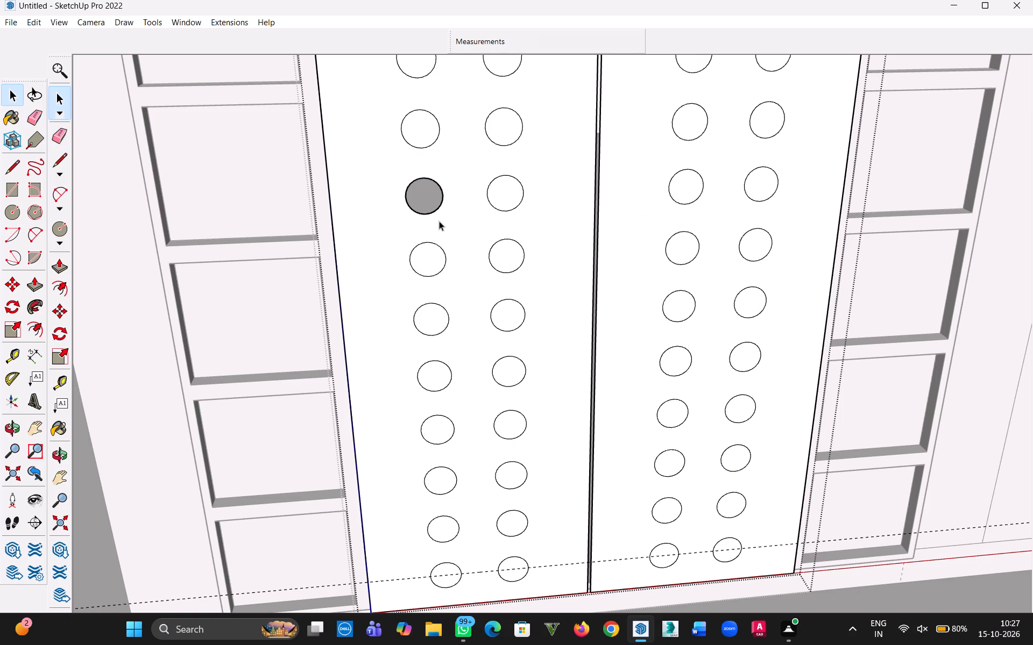
click(422, 251)
key(Delete)
click(504, 250)
key(Delete)
click(515, 305)
key(Delete)
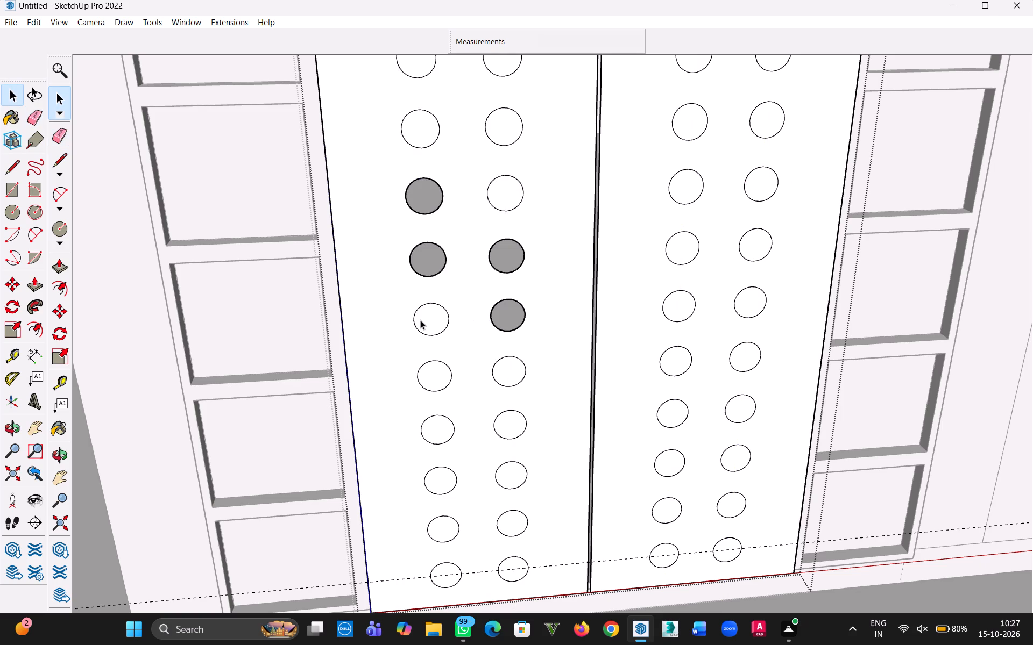
click(420, 320)
key(Delete)
click(440, 375)
key(Delete)
click(506, 374)
key(Delete)
Delete the six circle faces in rows eight to ten of the left panel half.
click(510, 406)
click(511, 421)
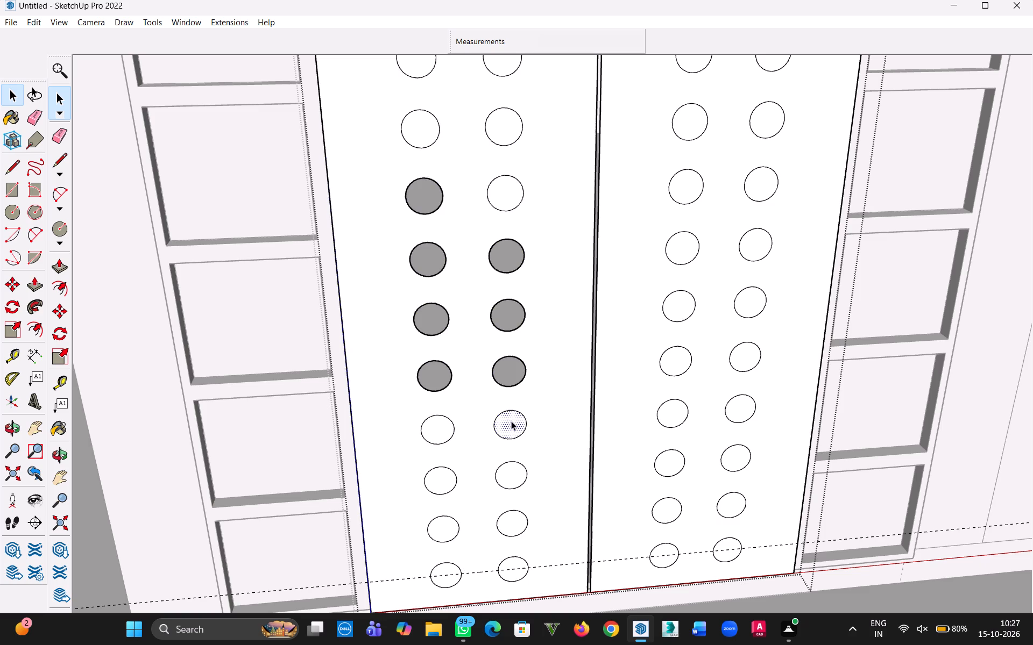
key(Delete)
click(434, 426)
key(Delete)
click(437, 476)
key(Delete)
click(443, 525)
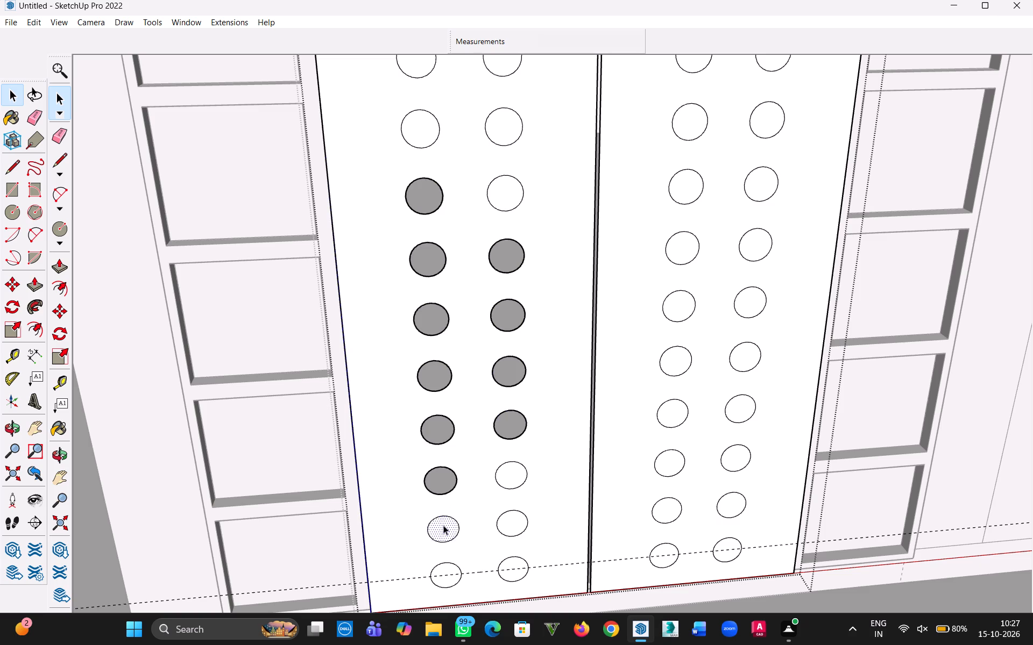
key(Delete)
click(510, 476)
key(Delete)
click(515, 531)
key(Delete)
Delete the lower horizontal guide and the two circle faces in the bottom row of the left panel half.
click(453, 575)
key(Delete)
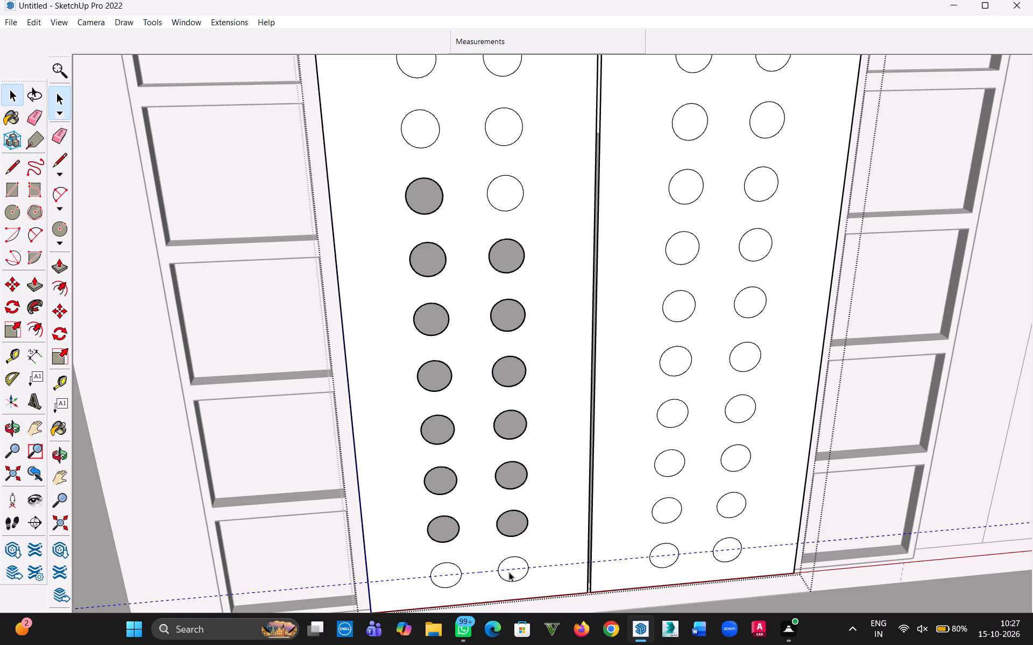
click(515, 573)
key(Delete)
click(443, 580)
key(Delete)
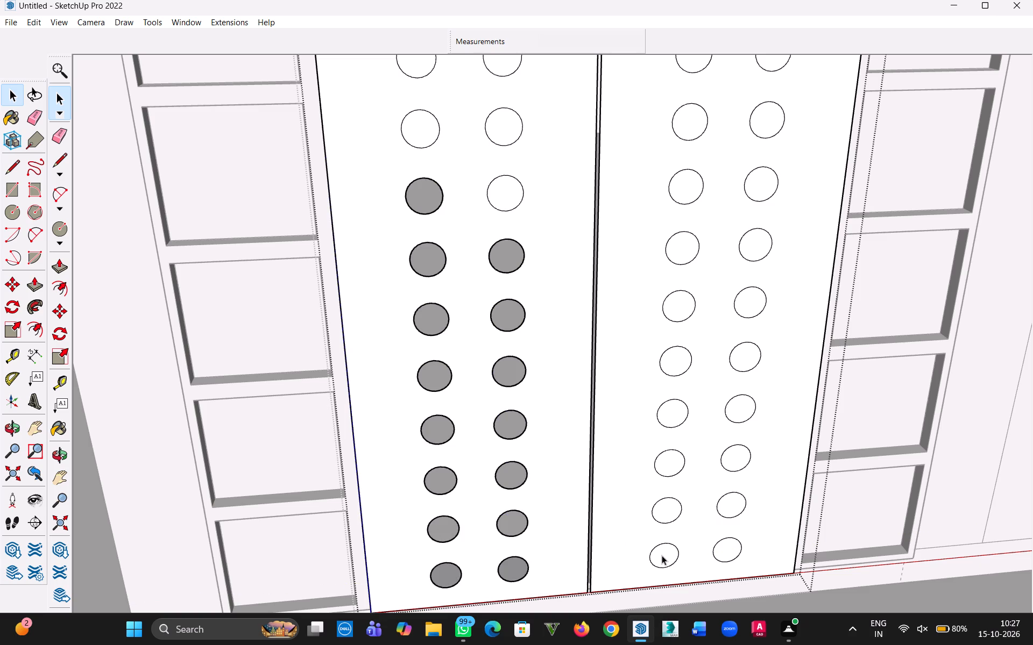
Delete five circle faces on the right panel half: both in the two lowest rows and the gap-side one in row nine.
click(662, 555)
key(Delete)
click(728, 552)
key(Delete)
click(734, 508)
key(Delete)
click(667, 509)
key(Delete)
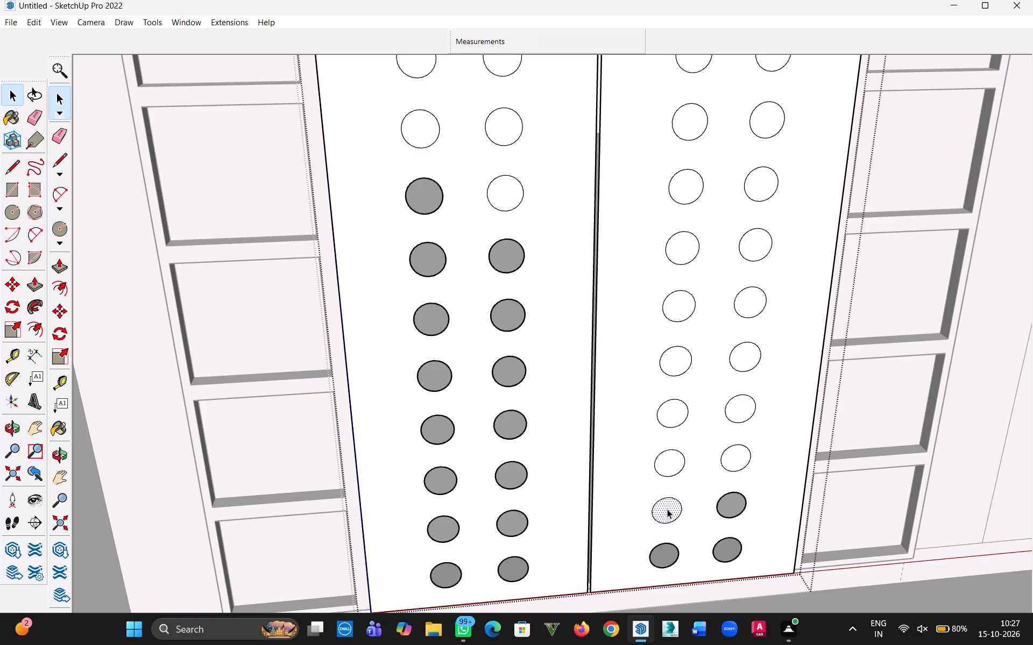
click(669, 459)
key(Delete)
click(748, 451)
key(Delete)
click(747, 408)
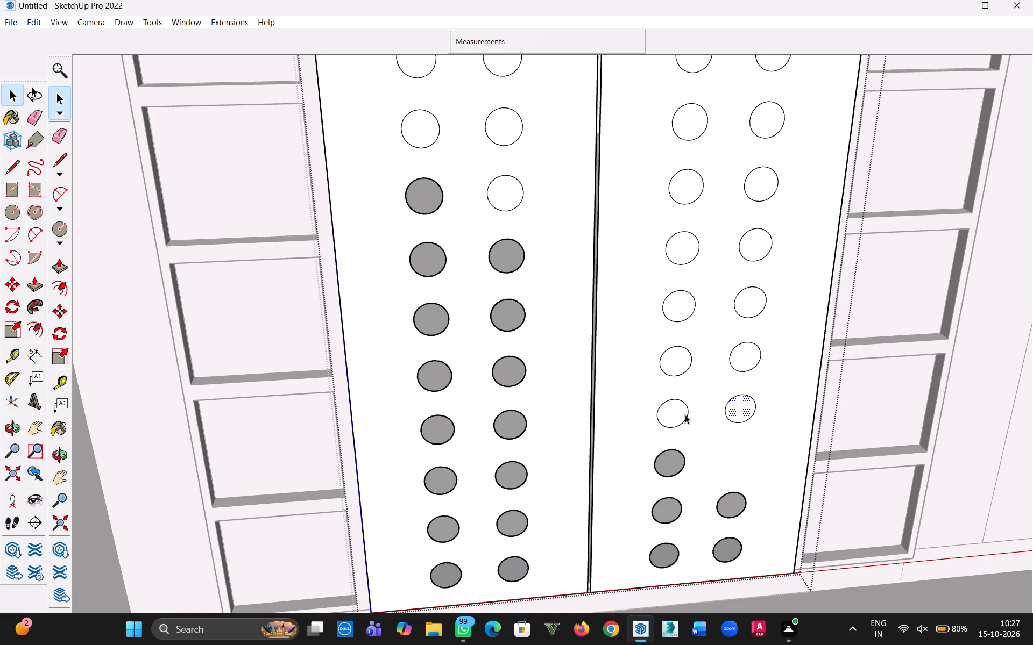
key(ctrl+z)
Delete five circle faces on the right panel half: the outer one in row nine and both in rows eight and seven.
click(737, 458)
key(Delete)
click(740, 416)
key(Delete)
click(673, 418)
key(Delete)
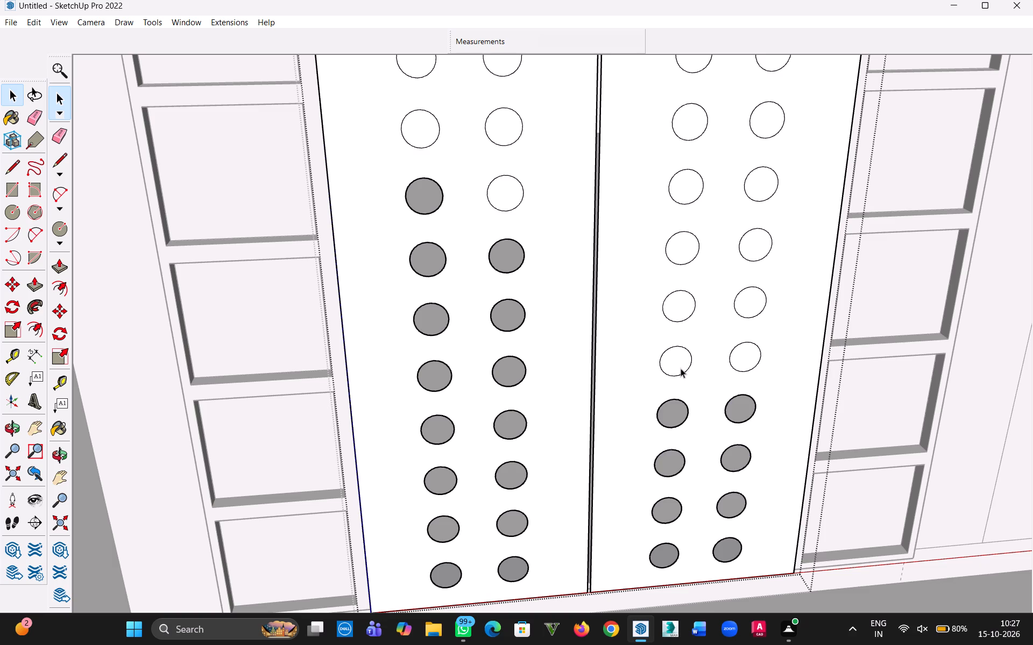
click(685, 354)
key(Delete)
click(752, 354)
key(Delete)
Delete the six circle faces in rows six, five and four of the right panel half.
click(748, 306)
key(Delete)
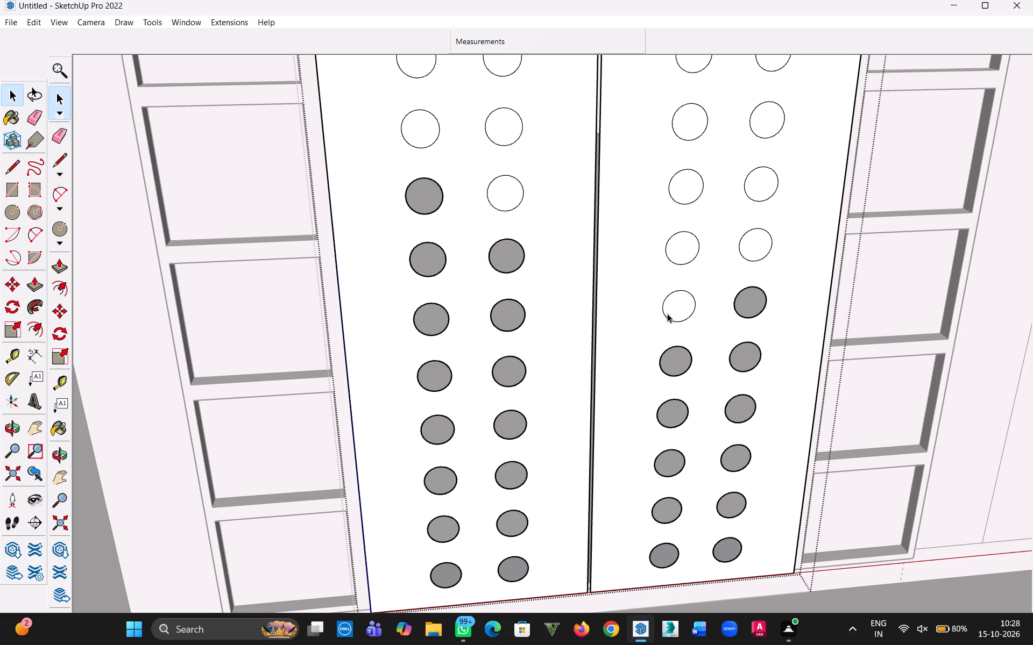
click(667, 313)
key(Delete)
click(675, 243)
key(Delete)
click(759, 241)
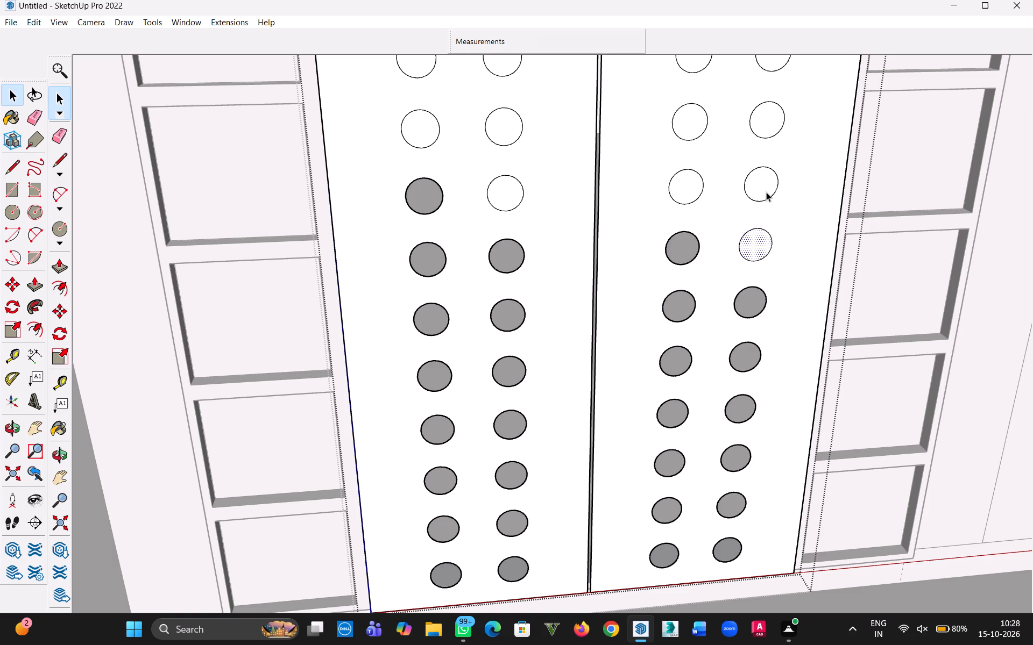
key(Delete)
click(765, 183)
click(685, 178)
key(Delete)
click(758, 177)
key(Delete)
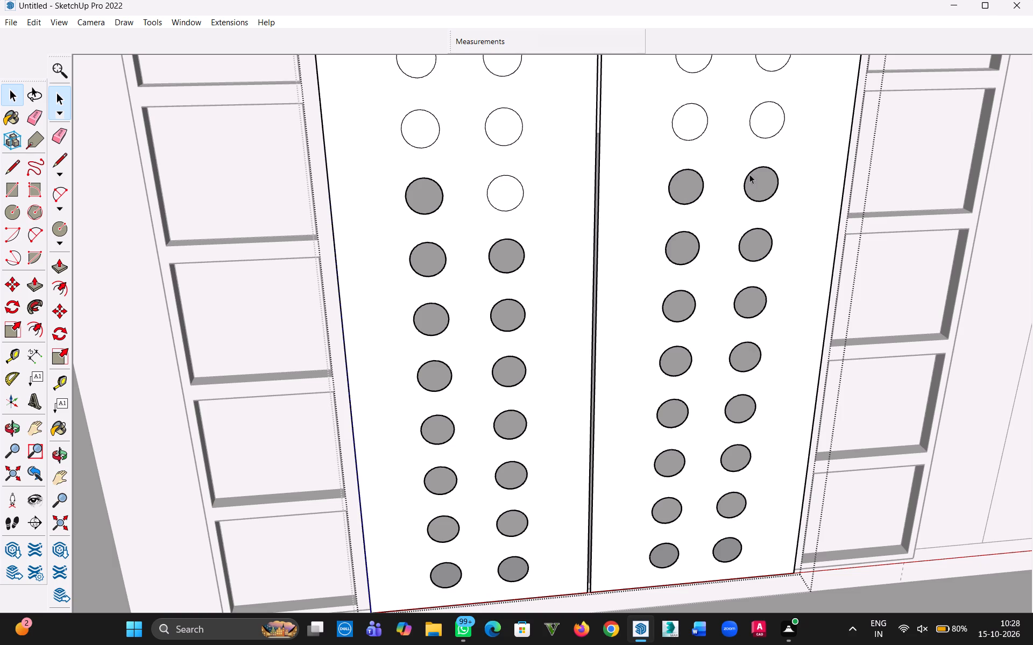
Delete the upper horizontal guide and the two circle faces in the top row of the left panel half.
key(h)
drag(700, 162, 700, 170)
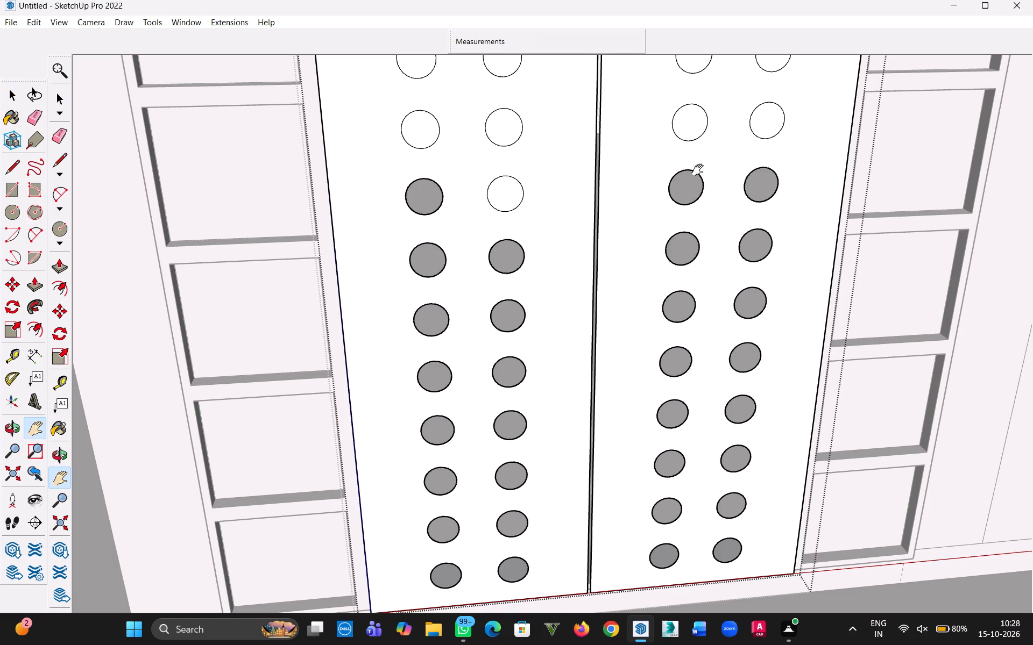
drag(700, 170, 681, 430)
key(Escape)
click(385, 291)
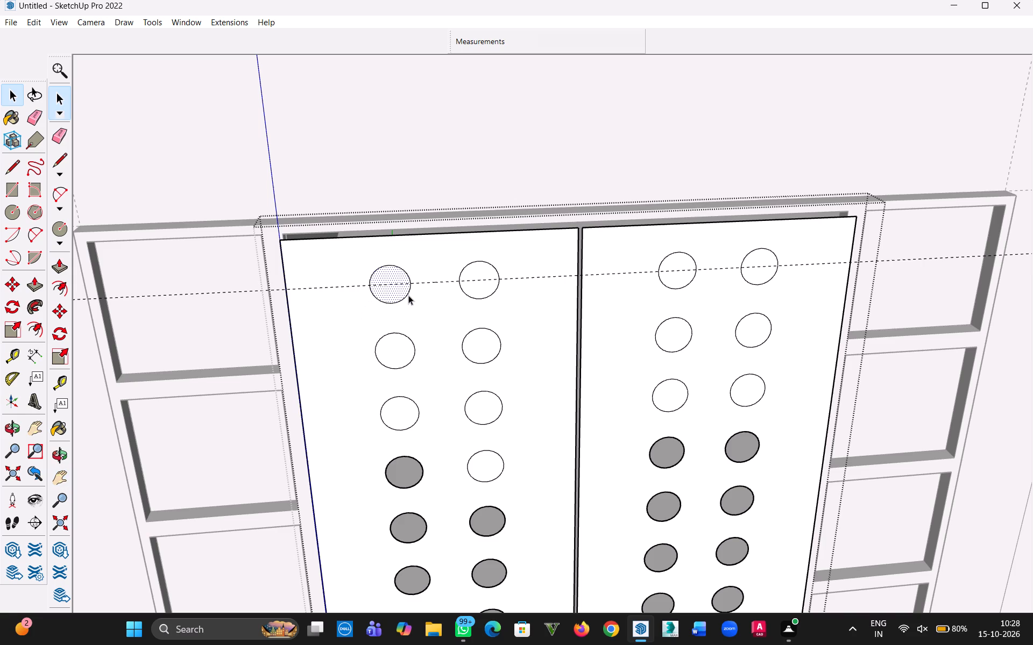
key(Delete)
click(393, 284)
key(Delete)
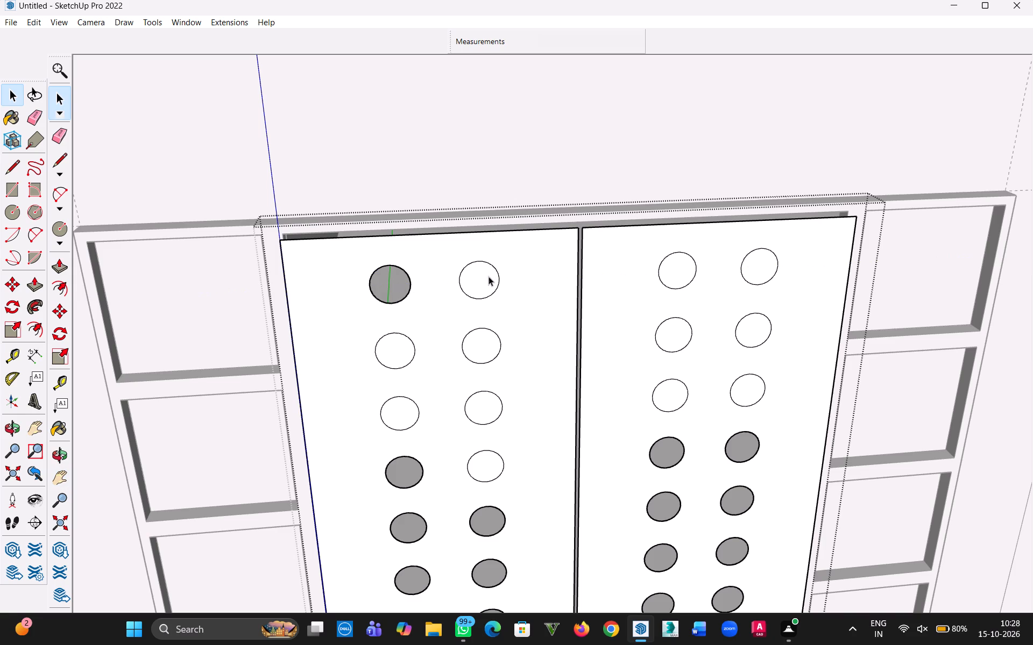
click(489, 276)
key(Delete)
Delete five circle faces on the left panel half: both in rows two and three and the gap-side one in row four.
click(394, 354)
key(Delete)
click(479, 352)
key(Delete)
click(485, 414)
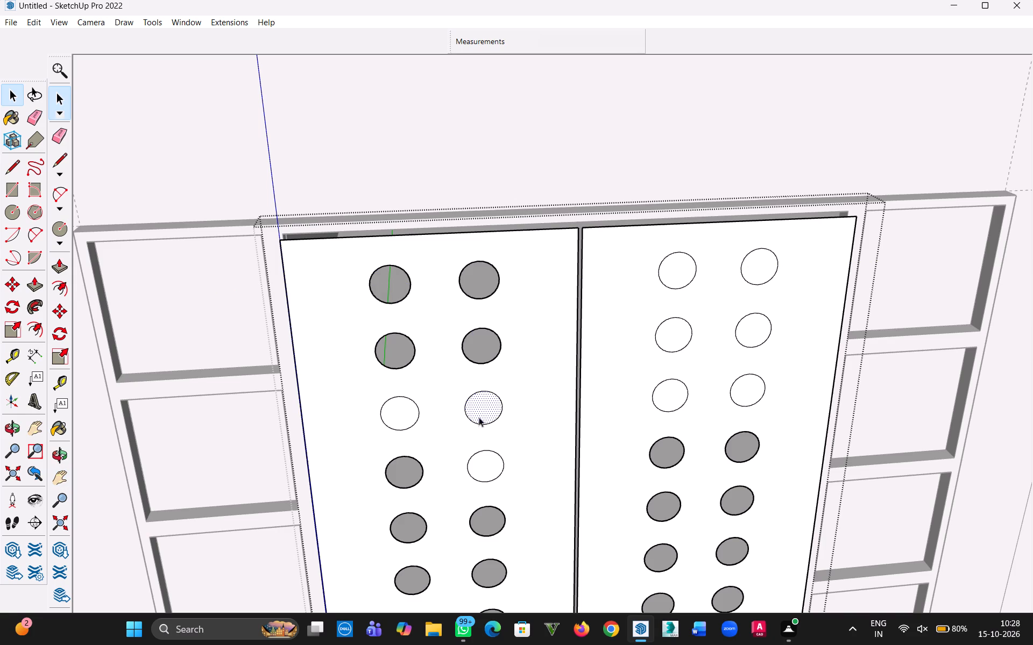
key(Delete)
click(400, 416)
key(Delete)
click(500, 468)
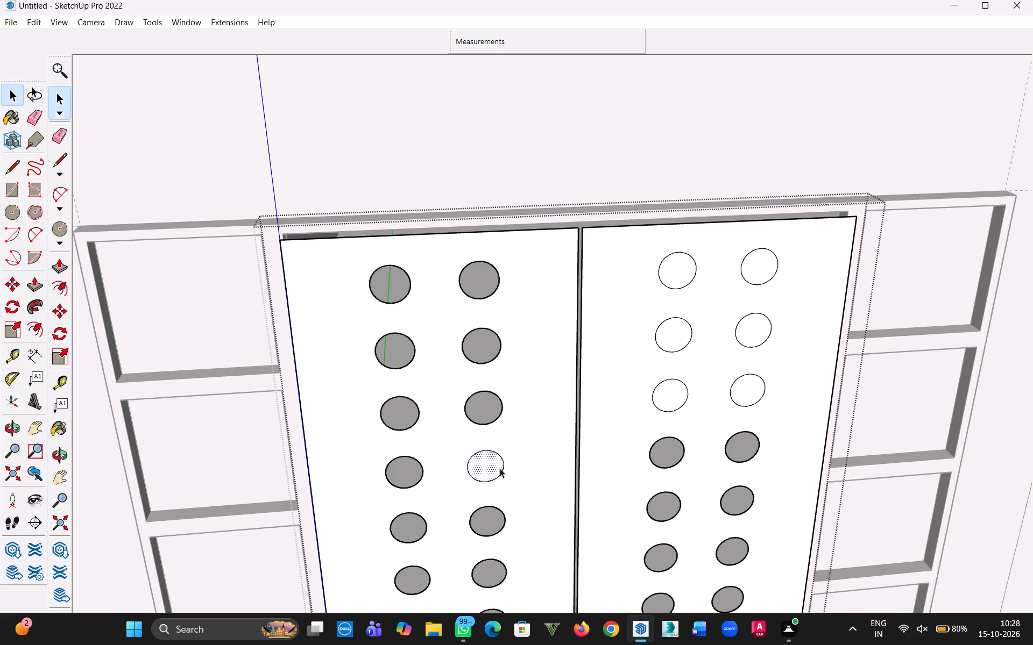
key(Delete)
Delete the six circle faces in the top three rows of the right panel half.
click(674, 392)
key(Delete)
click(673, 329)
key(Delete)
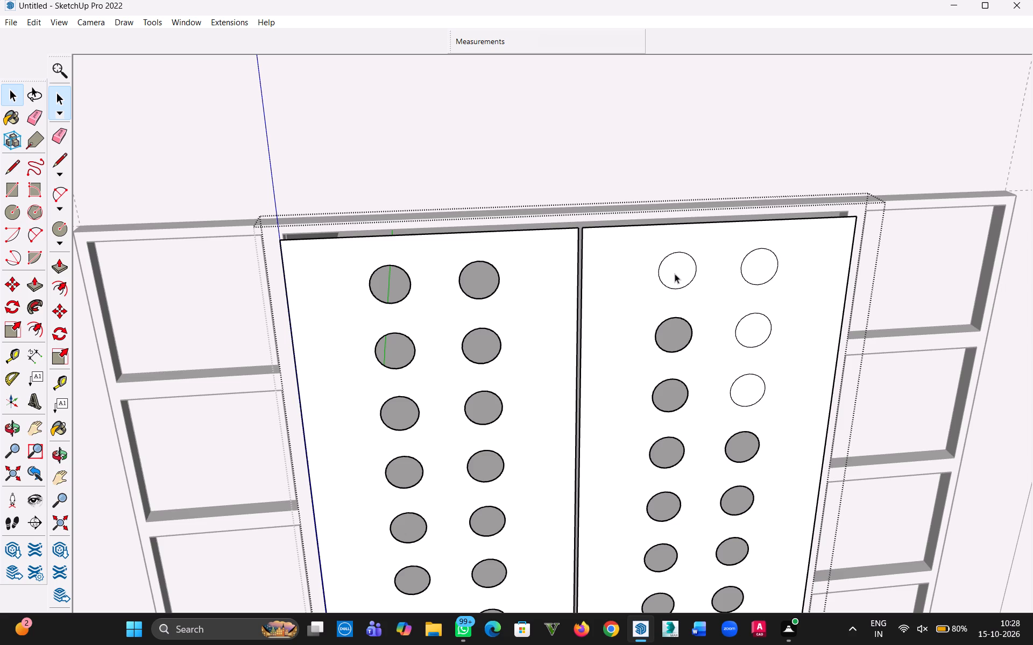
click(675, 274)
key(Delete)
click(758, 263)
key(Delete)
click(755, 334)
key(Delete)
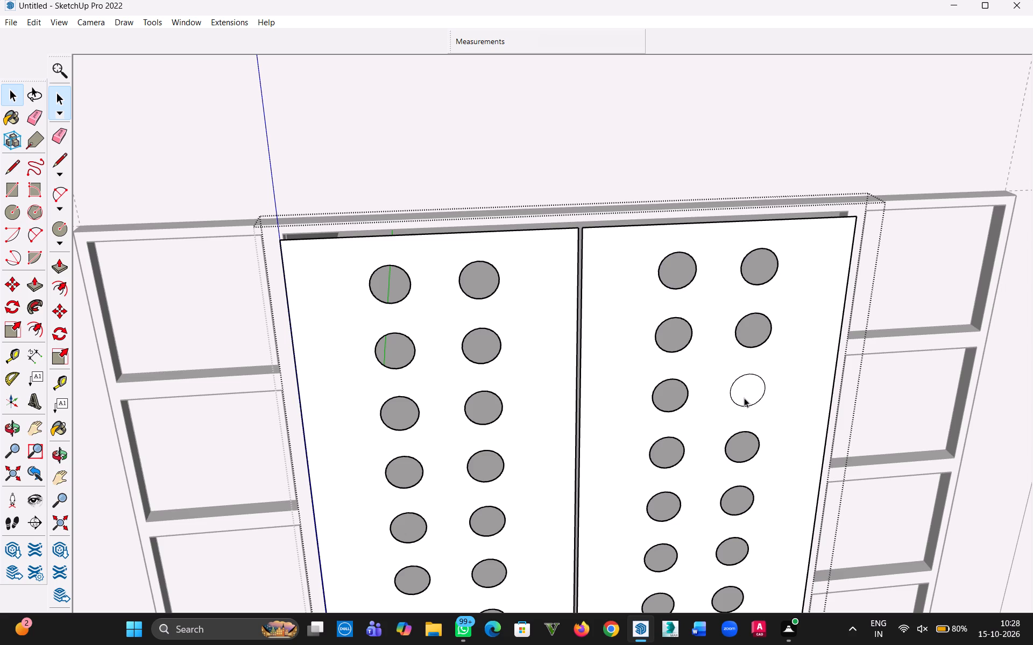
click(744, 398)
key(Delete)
Exit the panel group and examine the circular openings from the front and from above.
scroll(732, 391, down, 11)
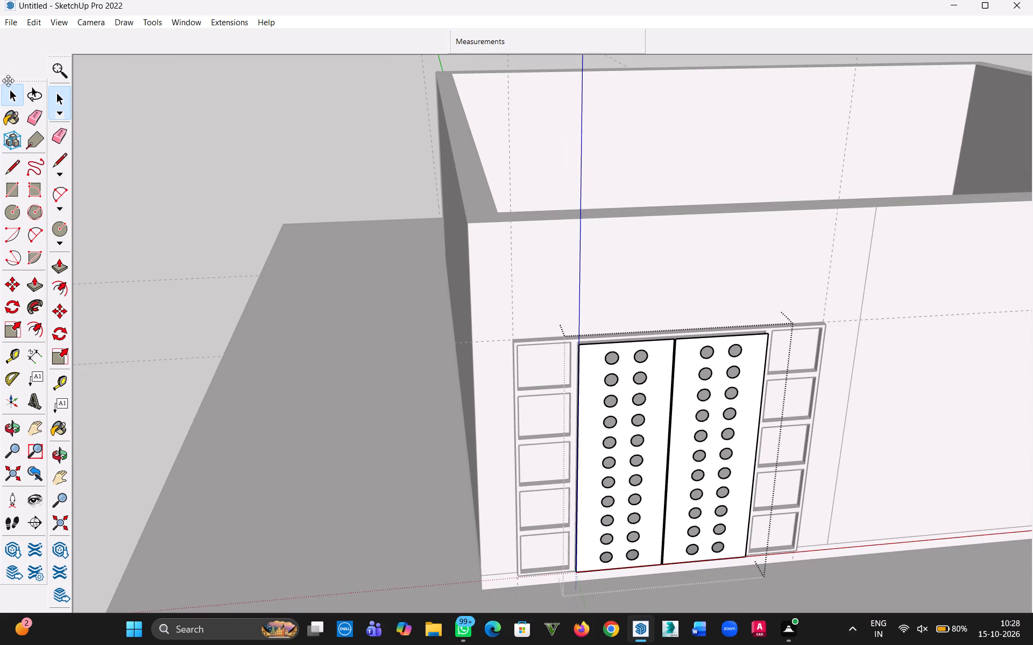
click(8, 102)
click(192, 198)
scroll(637, 451, up, 4)
middle_drag(687, 472, 629, 354)
scroll(636, 392, down, 4)
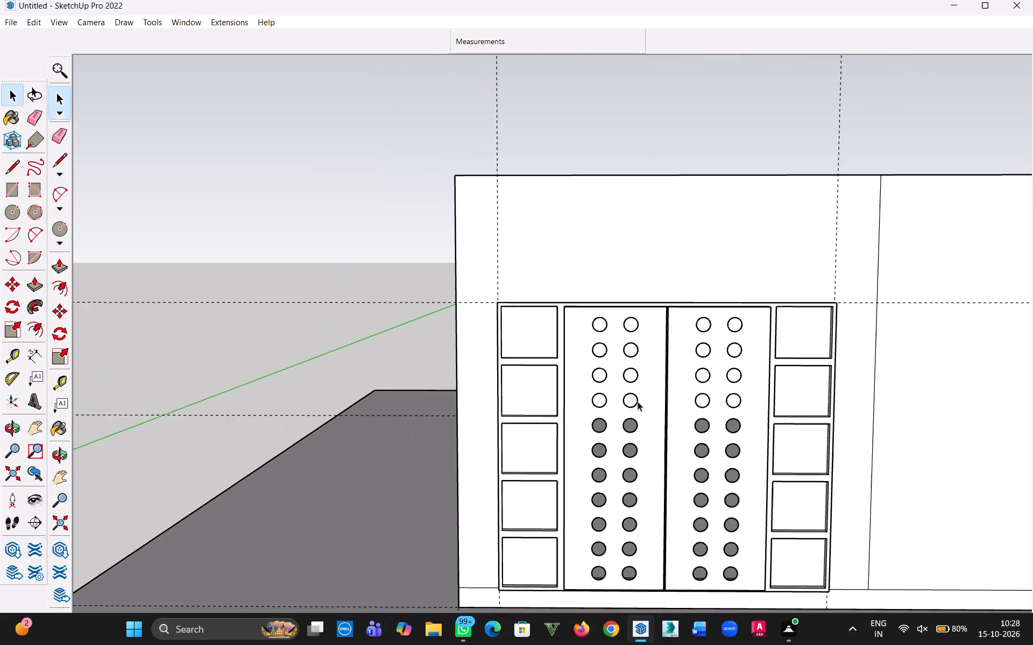
scroll(638, 402, down, 2)
middle_drag(640, 405, 659, 470)
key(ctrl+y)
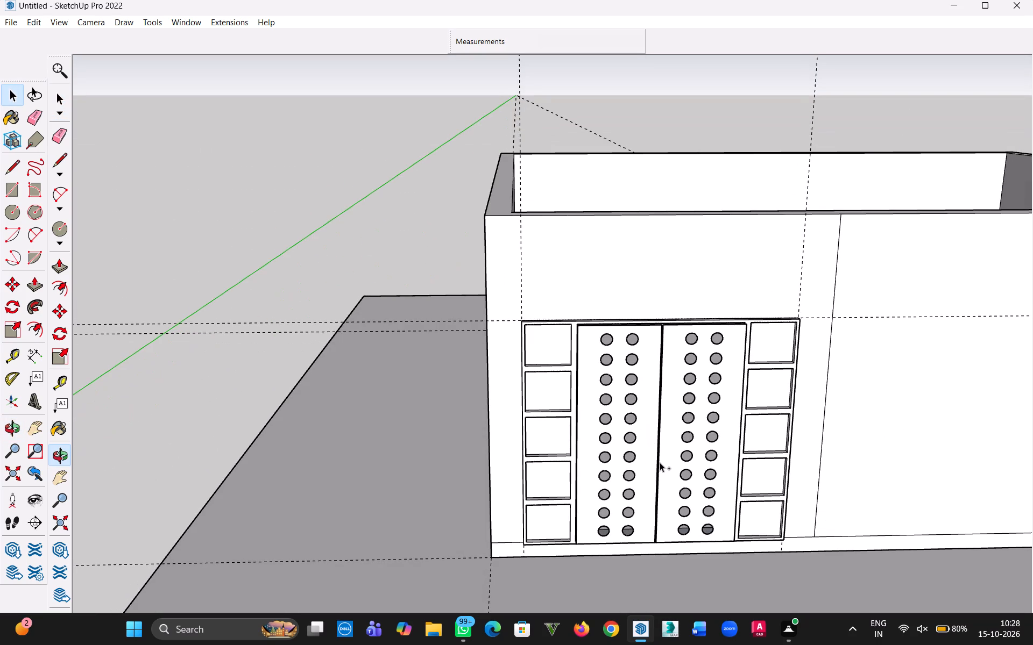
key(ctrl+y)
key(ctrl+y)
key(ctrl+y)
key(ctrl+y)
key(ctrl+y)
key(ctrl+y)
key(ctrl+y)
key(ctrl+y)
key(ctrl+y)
Undo all the circle-face and horizontal guide deletions on both panel halves.
key(ctrl+z)
key(ctrl+z)
key(ctrl+z)
key(ctrl+z)
key(ctrl+z)
key(ctrl+z)
key(ctrl+z)
key(ctrl+z)
key(ctrl+z)
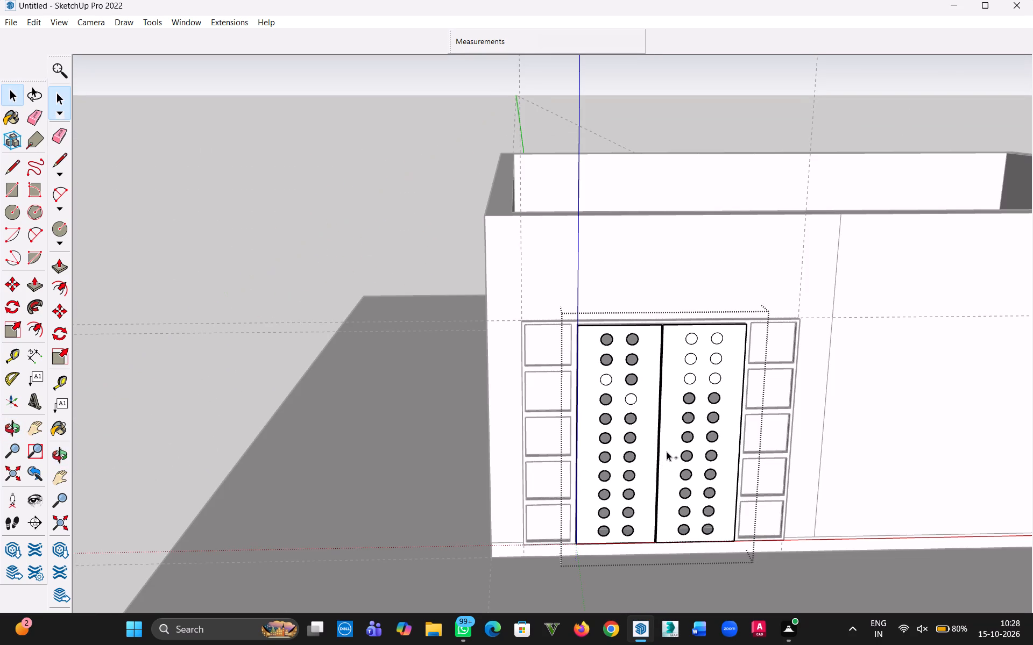
key(ctrl+z)
key(ctrl+z)
key(ctrl+z)
key(ctrl+z)
key(ctrl+z)
key(ctrl+z)
key(ctrl+z)
key(ctrl+z)
key(ctrl+z)
key(ctrl+z)
key(ctrl+z)
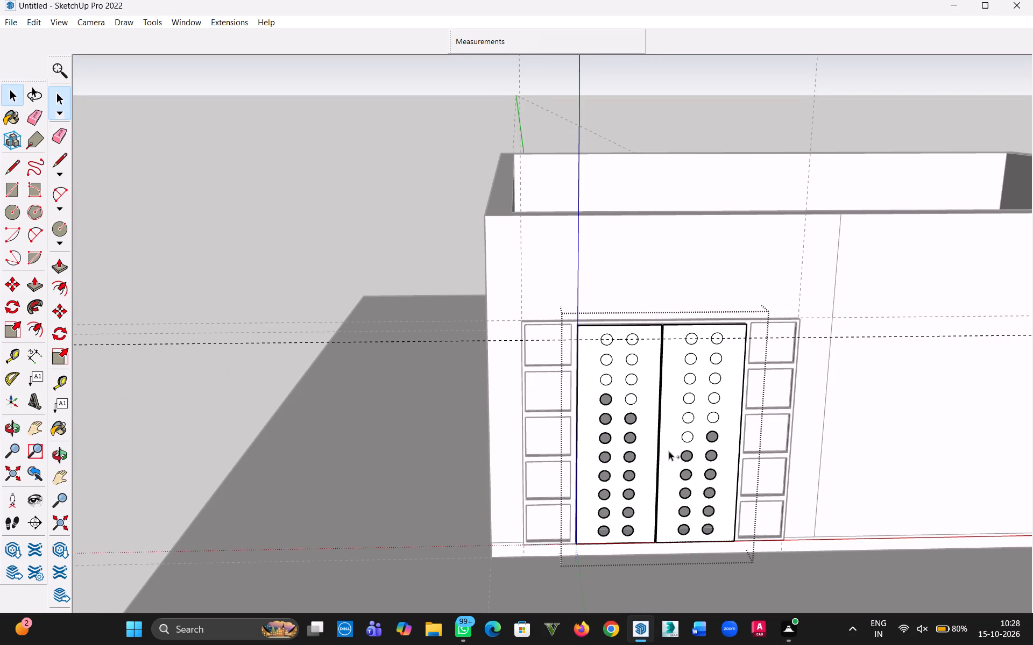
key(ctrl+z)
key(ctrl+z)
key(ctrl+z)
key(ctrl+z)
key(ctrl+z)
key(ctrl+z)
key(ctrl+z)
key(ctrl+z)
key(ctrl+z)
key(ctrl+z)
key(ctrl+z)
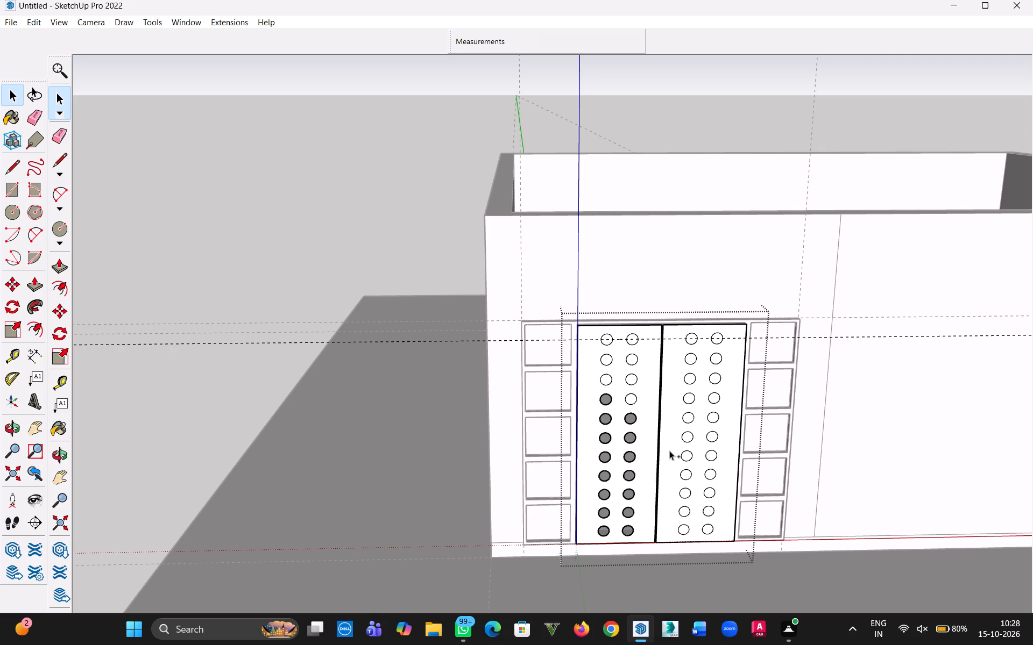
key(ctrl+z)
key(ctrl+z)
key(ctrl+z)
key(ctrl+z)
key(ctrl+z)
key(ctrl+z)
key(ctrl+z)
key(ctrl+z)
key(ctrl+z)
key(ctrl+z)
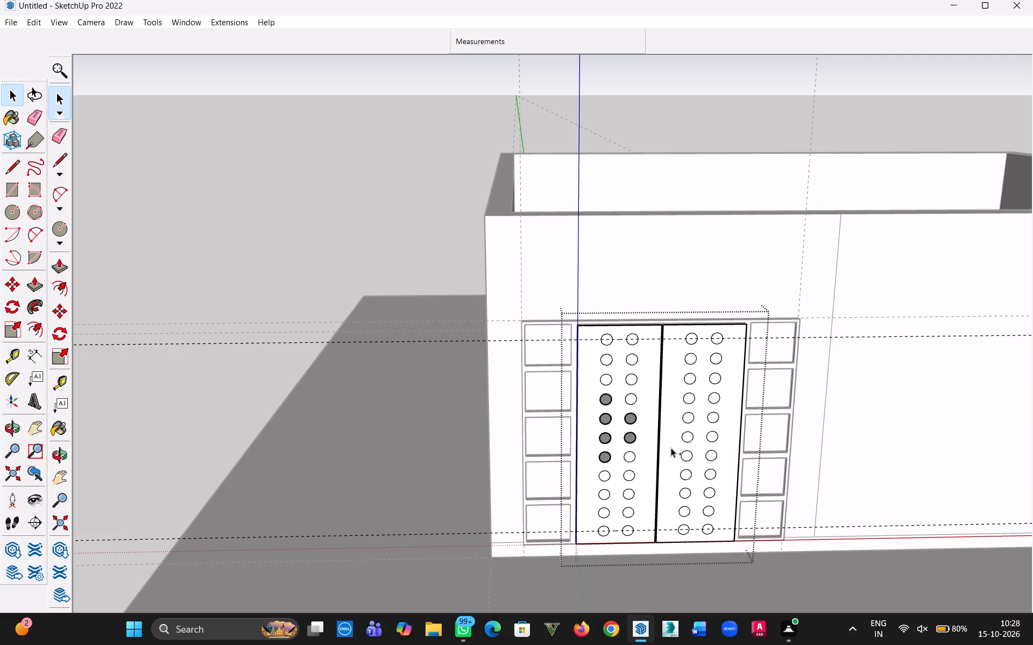
key(ctrl+z)
key(ctrl+z)
key(ctrl+z)
key(ctrl+z)
key(ctrl+z)
key(ctrl+z)
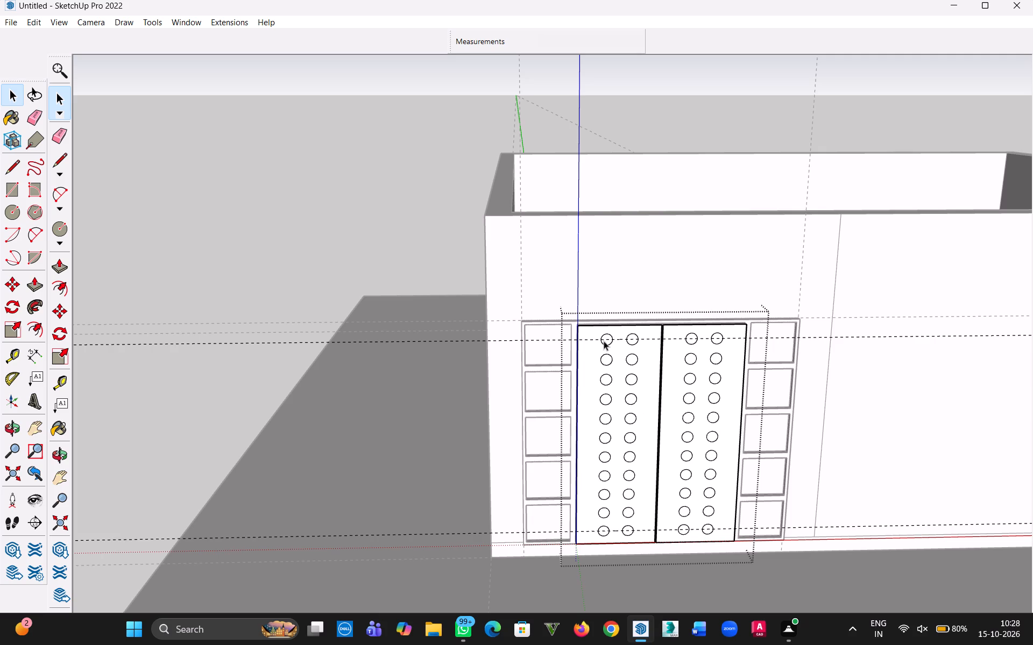
Delete the upper horizontal guide and the four circle faces in the top two rows of the left panel half.
click(604, 341)
scroll(611, 339, up, 16)
click(608, 336)
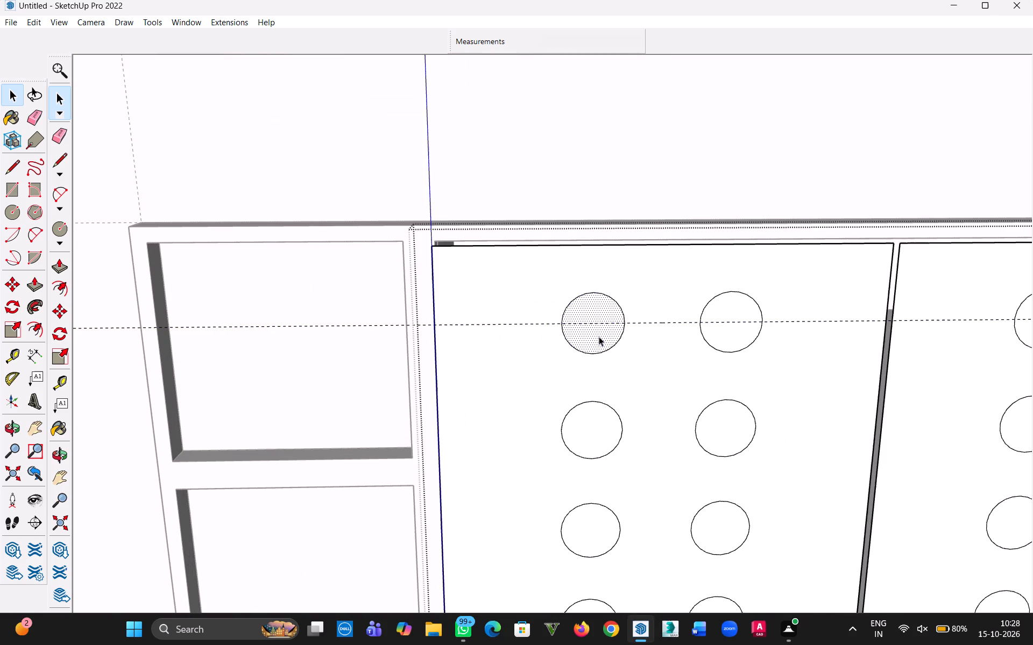
key(Delete)
click(603, 327)
key(Delete)
click(605, 325)
key(Delete)
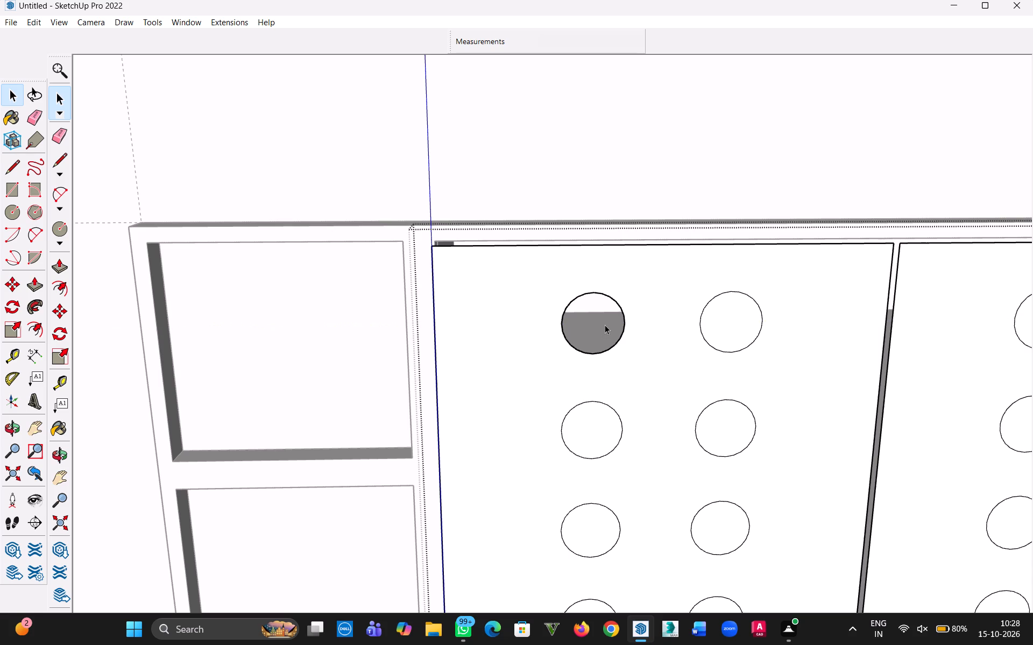
click(734, 323)
key(Delete)
click(605, 429)
key(Delete)
click(748, 428)
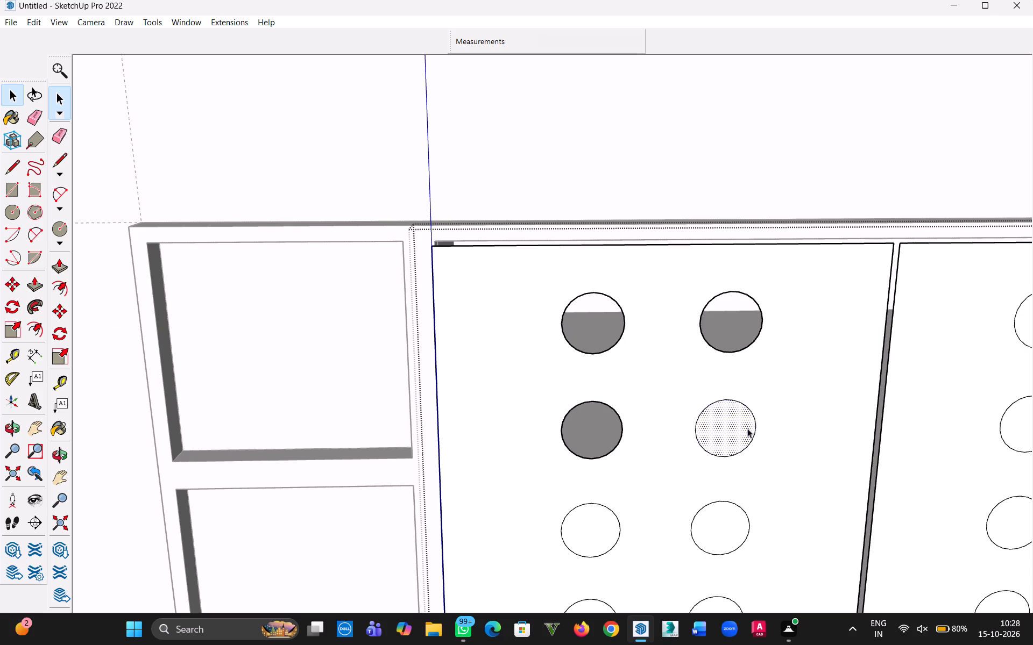
key(Delete)
Delete both circle outlines in row three of the left panel half.
click(733, 503)
key(Delete)
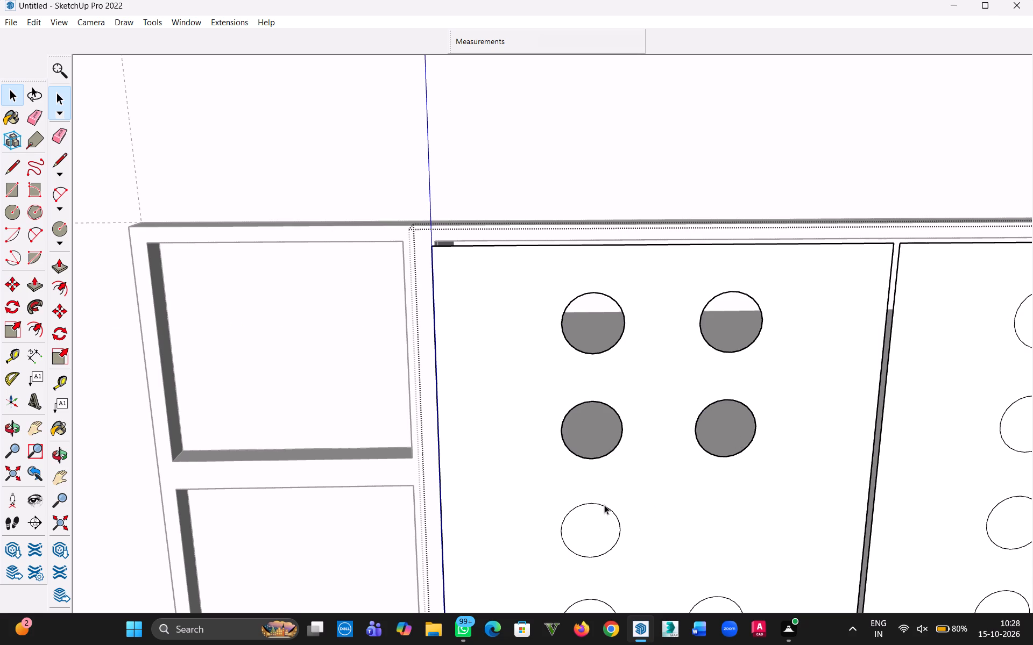
click(605, 505)
key(Delete)
Delete the four circle faces in the top two rows of the right panel half.
key(h)
drag(758, 518, 443, 497)
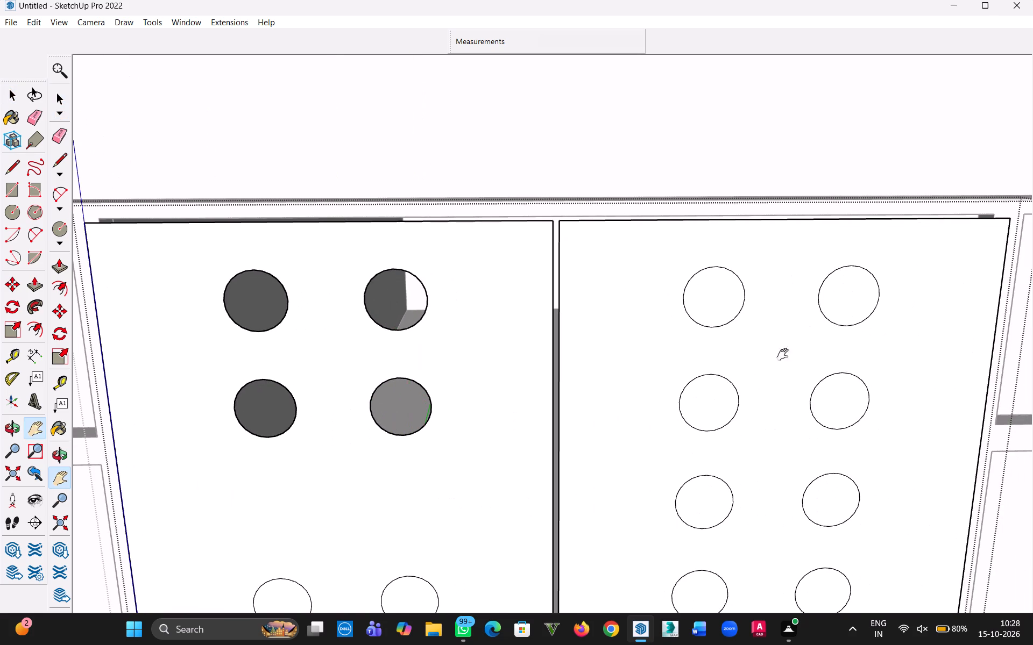
click(712, 314)
key(Escape)
click(710, 315)
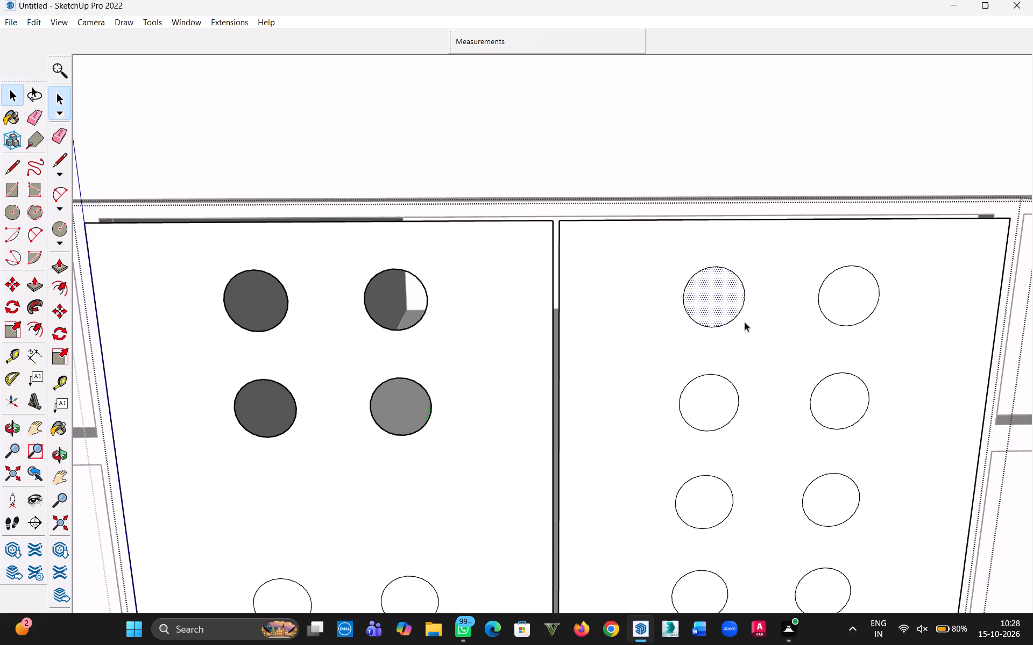
key(Delete)
click(853, 289)
key(Delete)
click(717, 404)
key(Delete)
click(834, 393)
key(Delete)
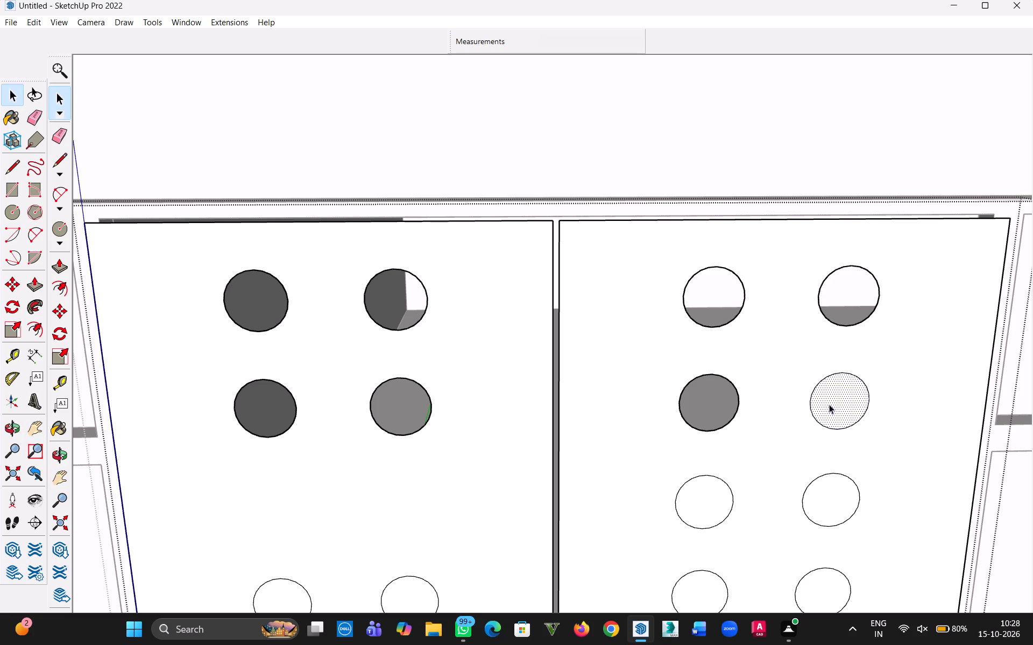
Delete both circle outlines in row three of the right panel half.
click(826, 474)
key(Delete)
click(721, 478)
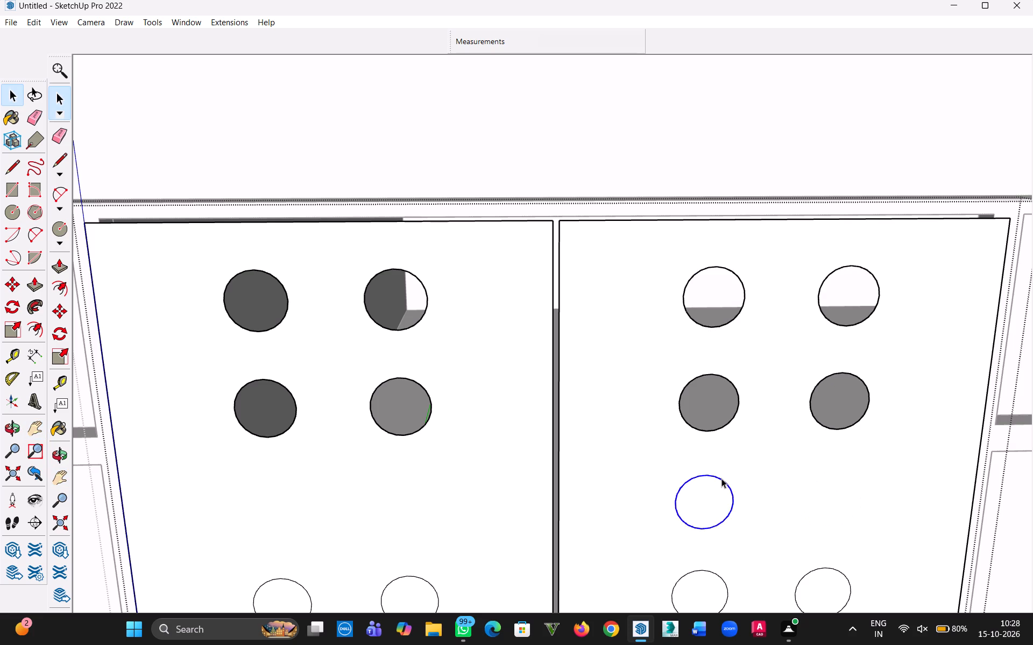
key(Delete)
Delete both circle faces in row four of the left panel half.
scroll(752, 510, down, 3)
key(h)
drag(749, 518, 705, 135)
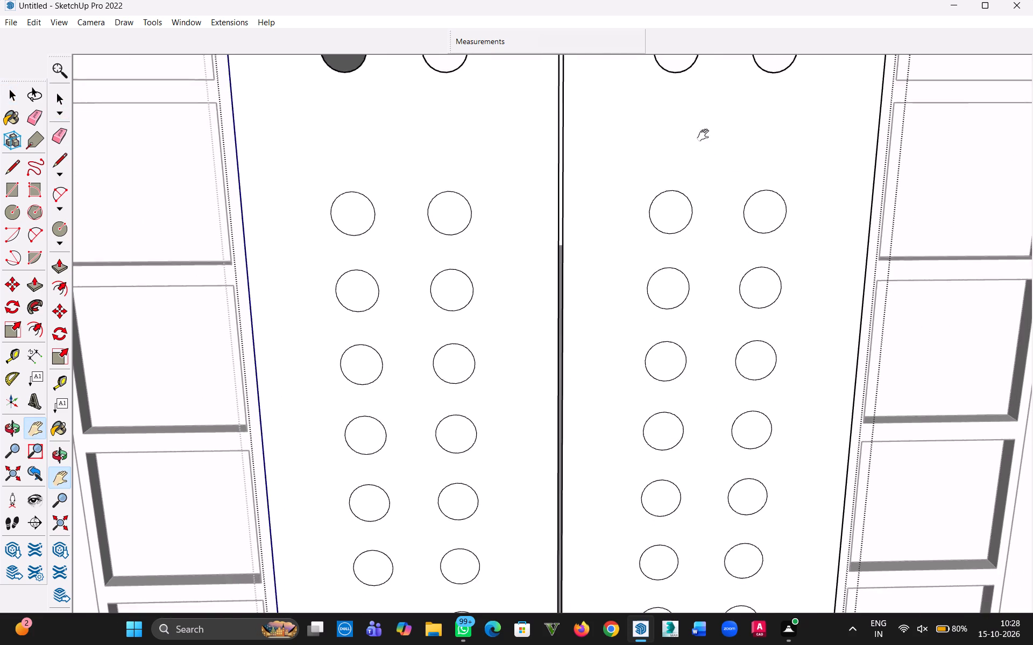
drag(705, 135, 705, 53)
key(Escape)
click(349, 110)
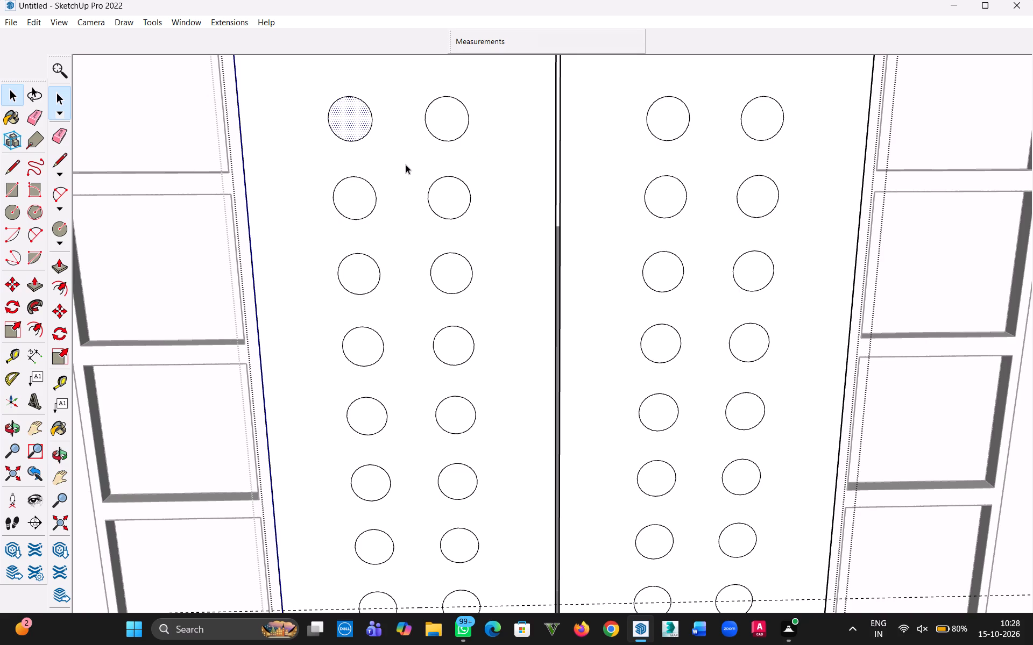
key(Delete)
click(443, 126)
key(Delete)
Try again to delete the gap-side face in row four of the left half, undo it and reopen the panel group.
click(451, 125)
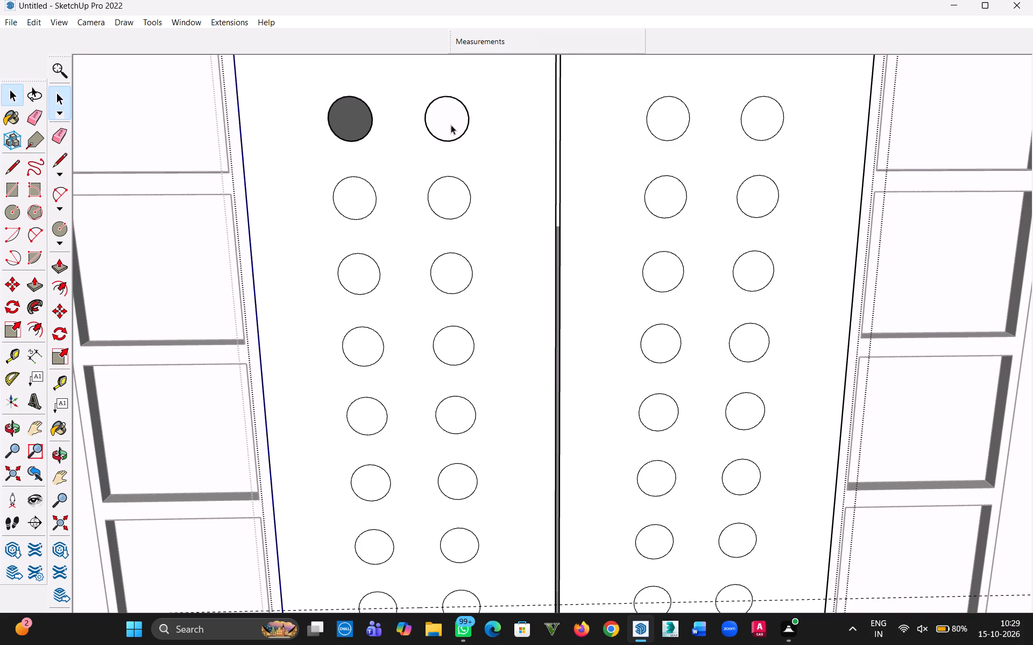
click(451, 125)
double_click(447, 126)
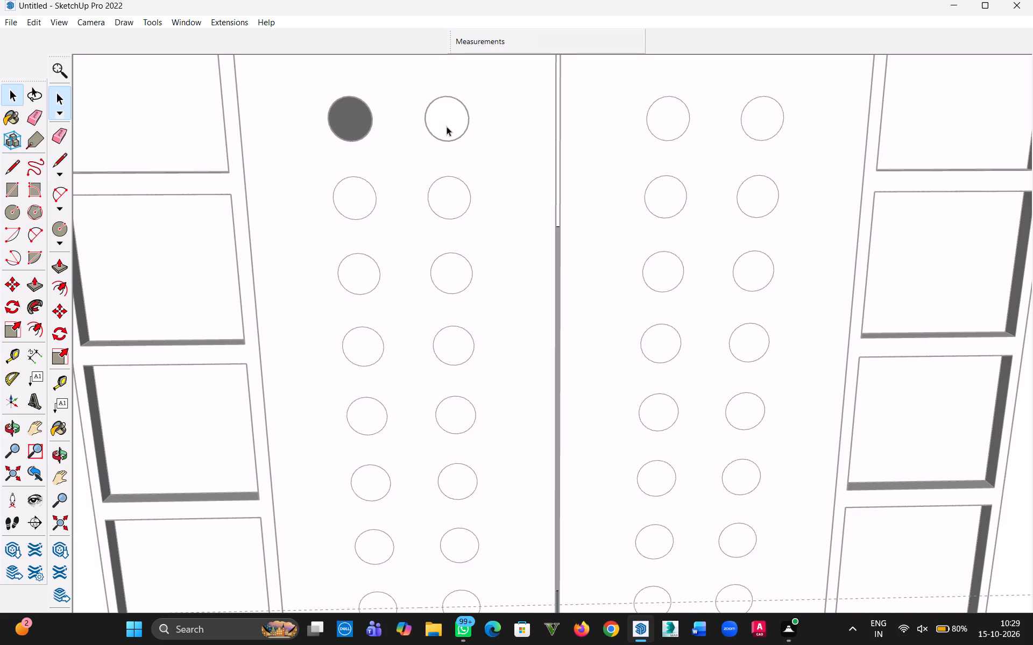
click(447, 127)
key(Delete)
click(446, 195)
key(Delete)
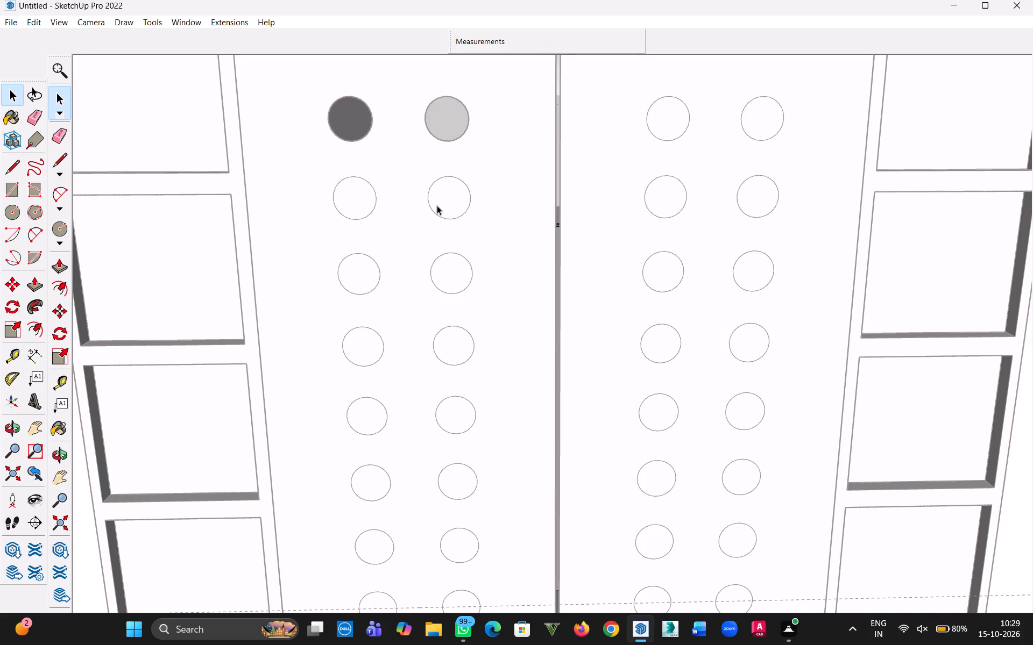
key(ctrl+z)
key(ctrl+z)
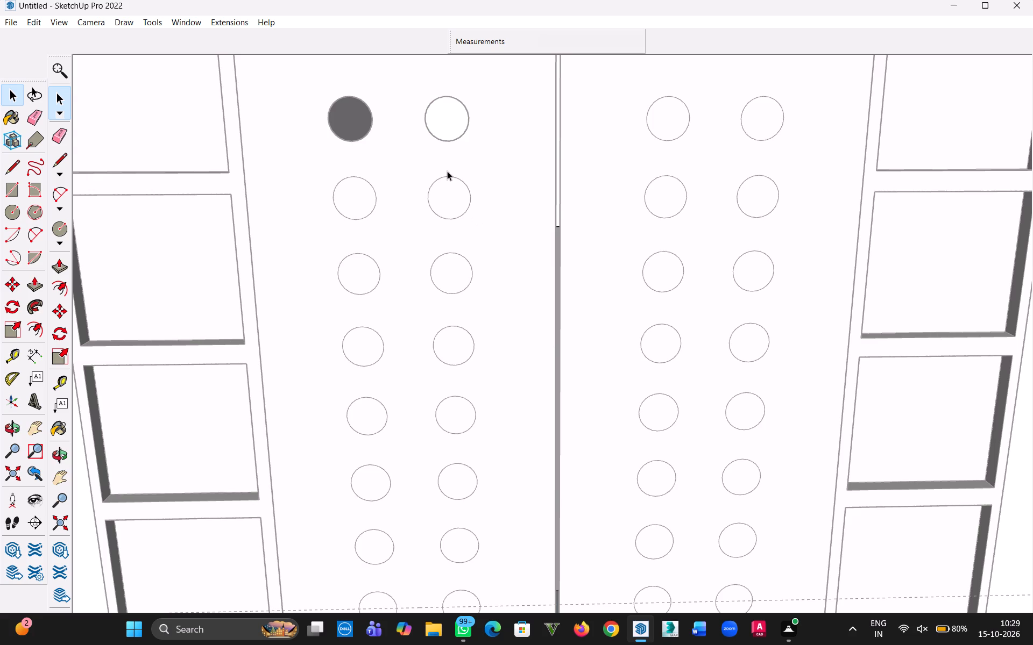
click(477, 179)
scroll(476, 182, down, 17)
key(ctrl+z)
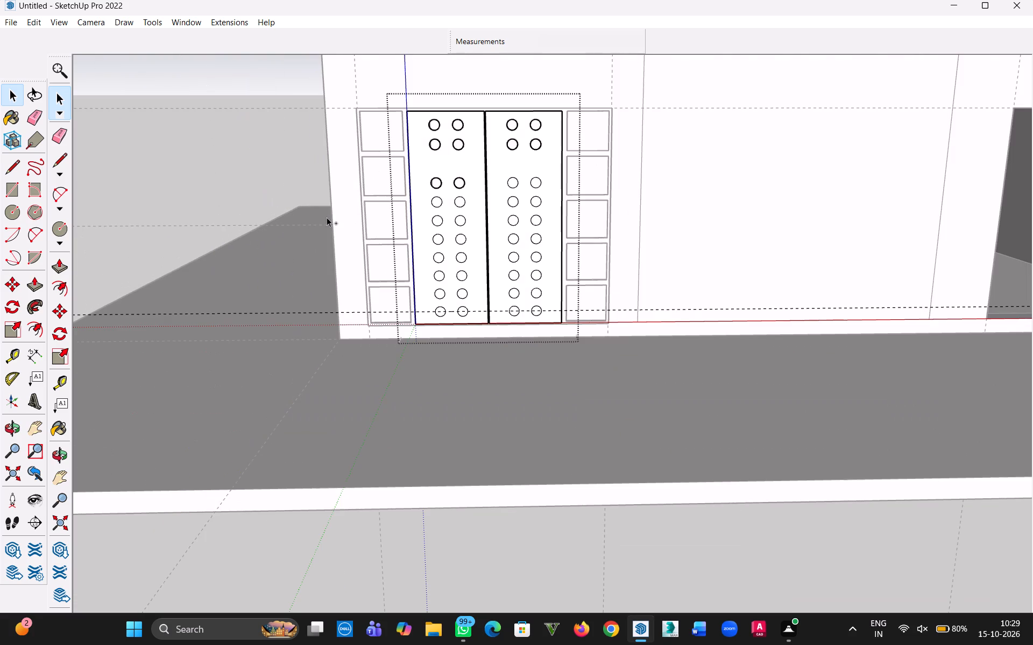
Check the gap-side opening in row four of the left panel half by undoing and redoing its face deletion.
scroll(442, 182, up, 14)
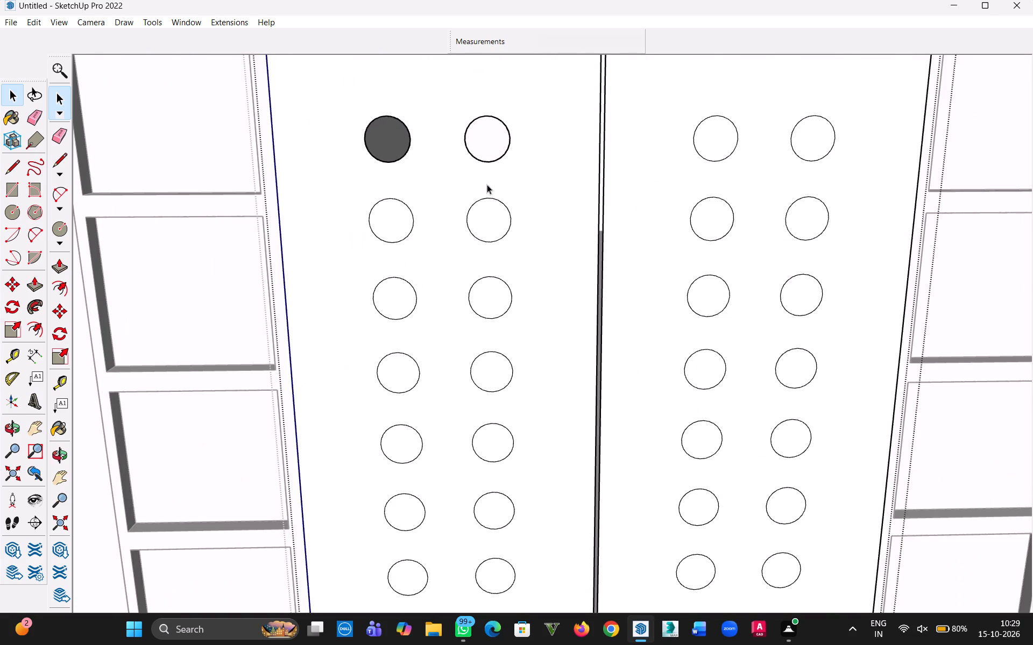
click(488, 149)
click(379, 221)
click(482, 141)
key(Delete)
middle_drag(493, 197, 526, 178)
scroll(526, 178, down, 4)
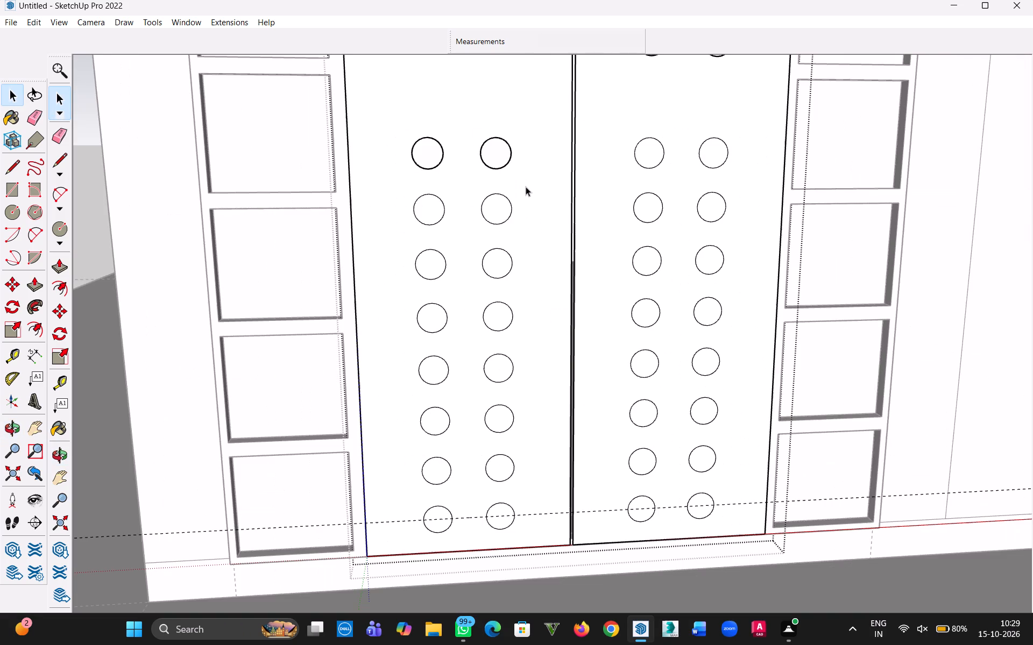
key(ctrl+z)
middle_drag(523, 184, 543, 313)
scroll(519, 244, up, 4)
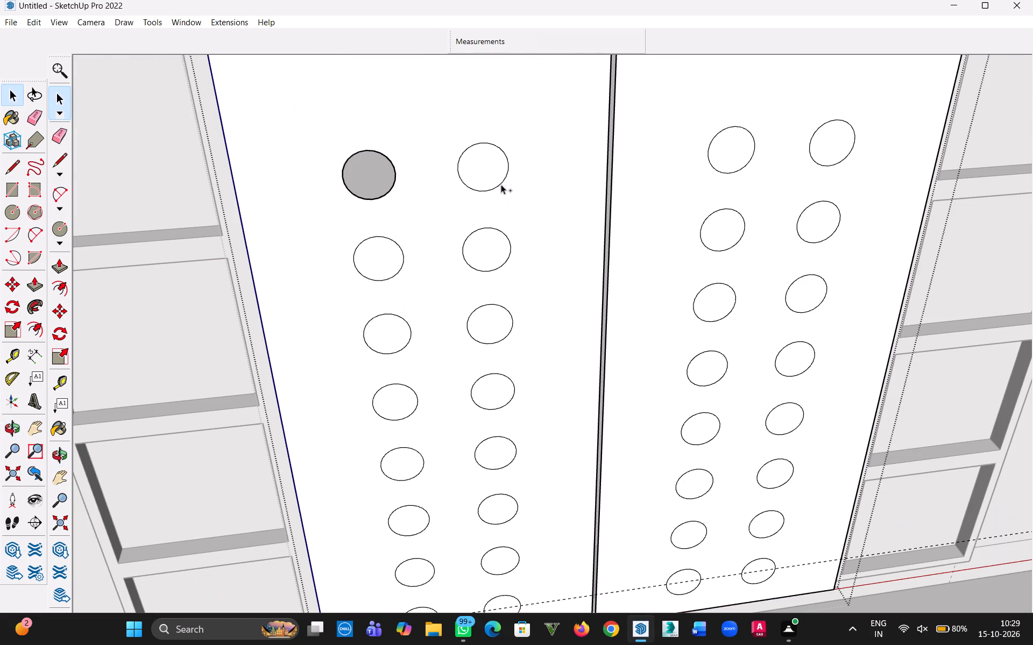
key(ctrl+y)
Delete both circle faces in row five of the left panel half.
click(378, 264)
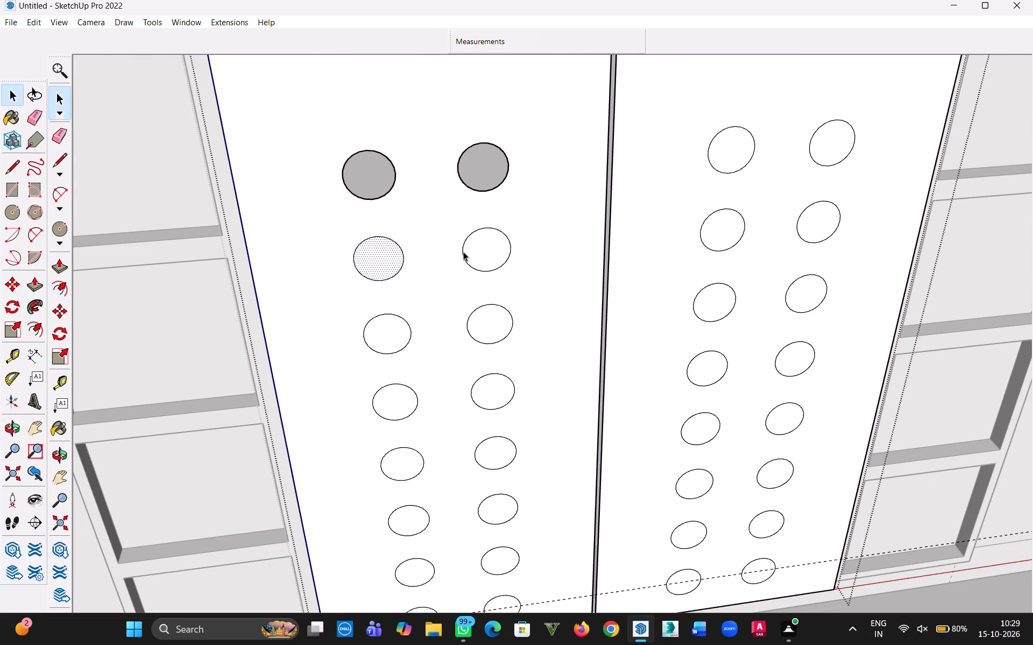
scroll(463, 252, down, 4)
key(Delete)
click(477, 250)
key(Delete)
Delete the four circle faces in rows four and five of the right panel half.
click(640, 239)
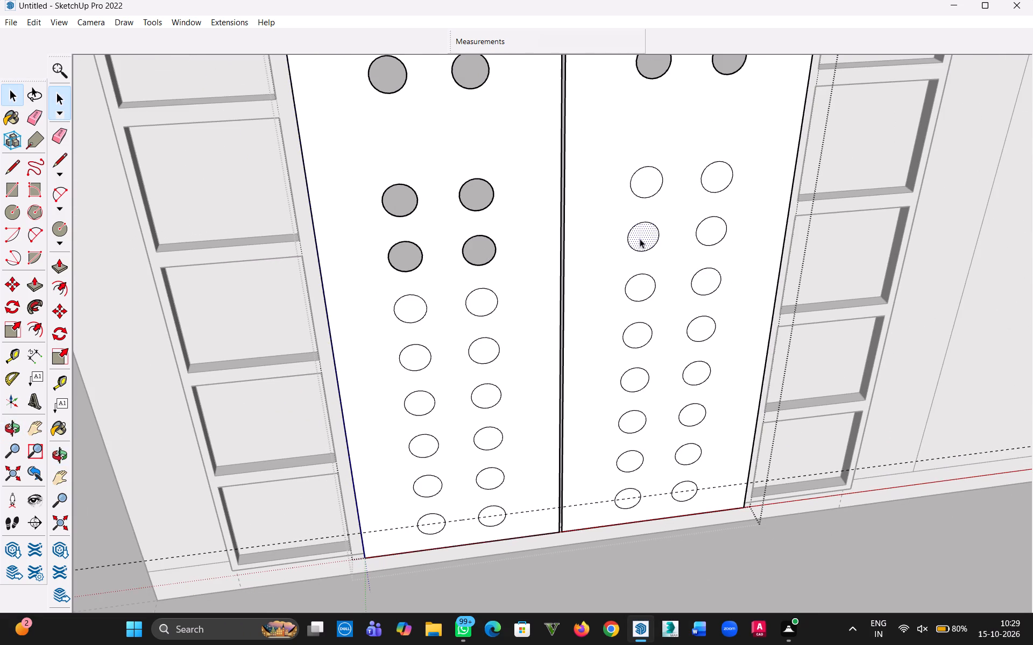
key(Delete)
click(651, 177)
key(Delete)
click(724, 177)
key(Delete)
click(708, 232)
key(Delete)
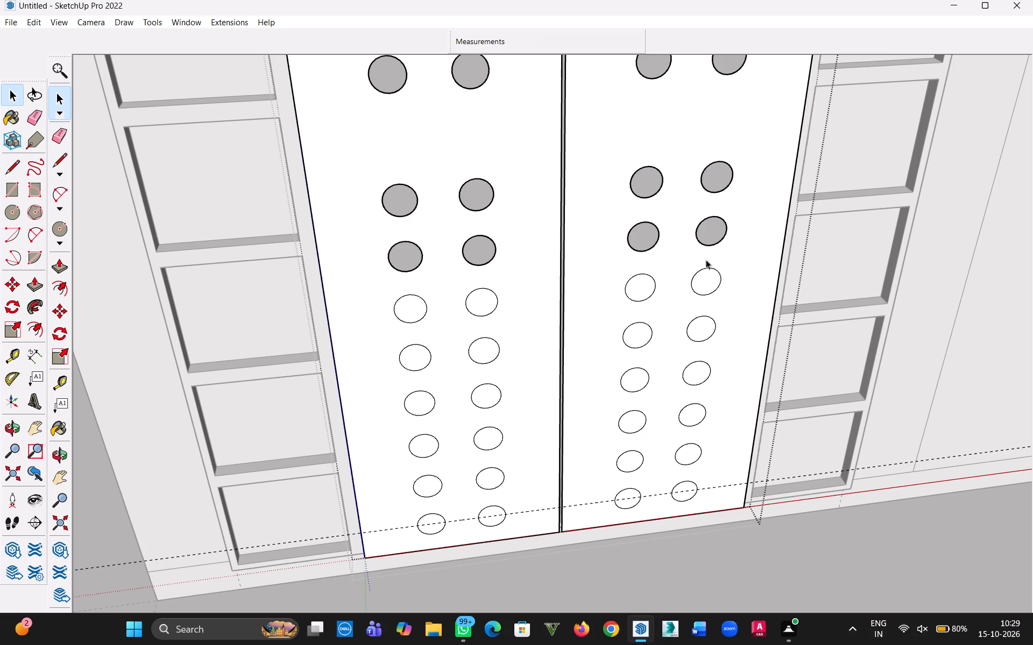
Delete all four circle outlines in row six across both panel halves.
click(709, 269)
key(Delete)
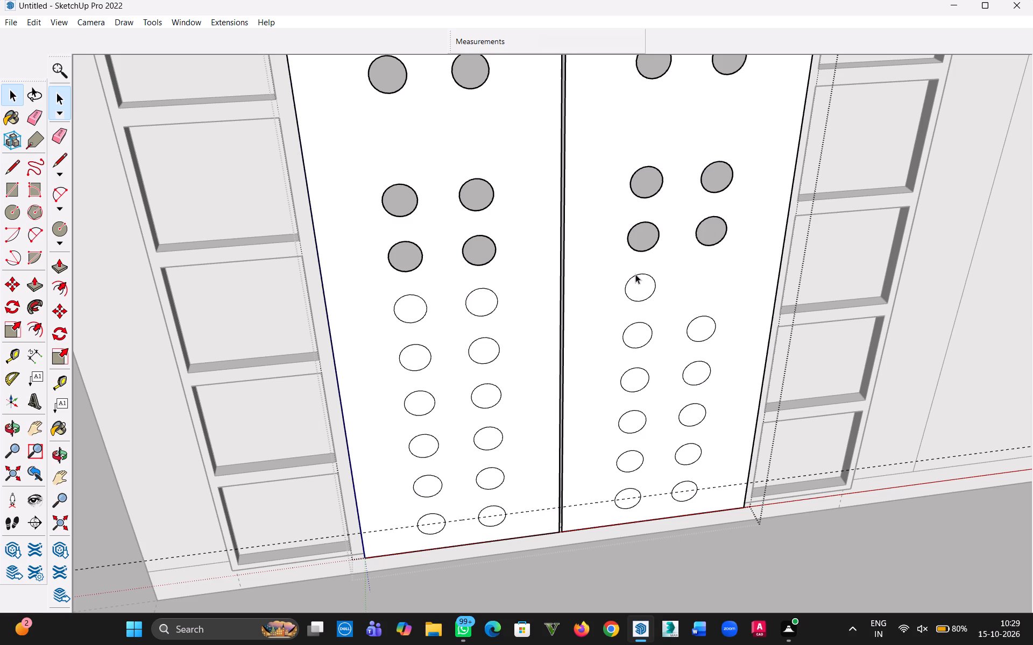
click(636, 274)
key(Delete)
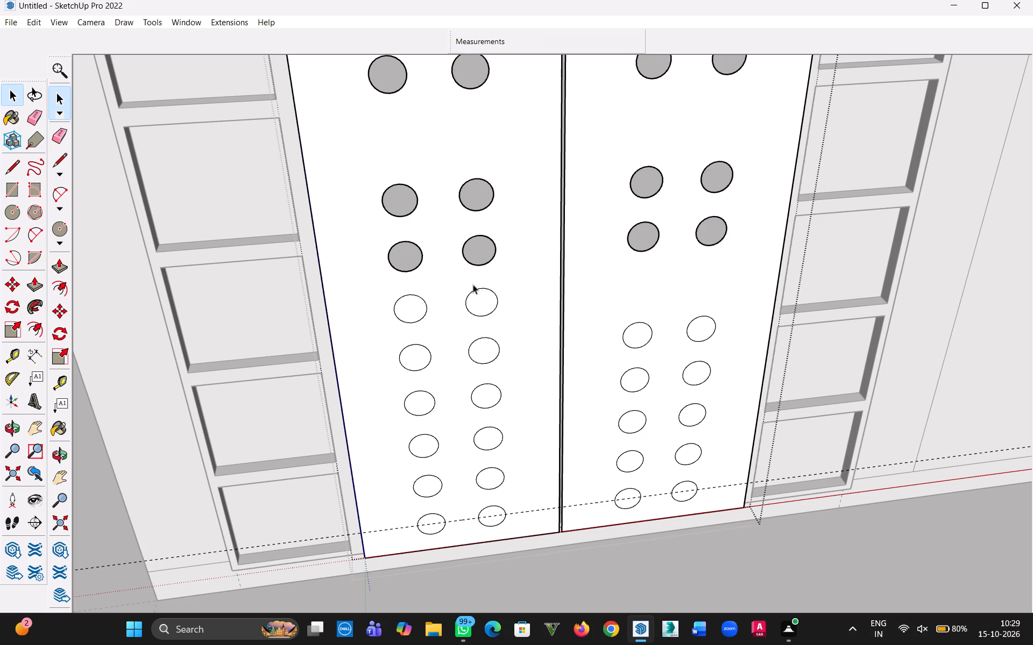
click(480, 289)
key(Delete)
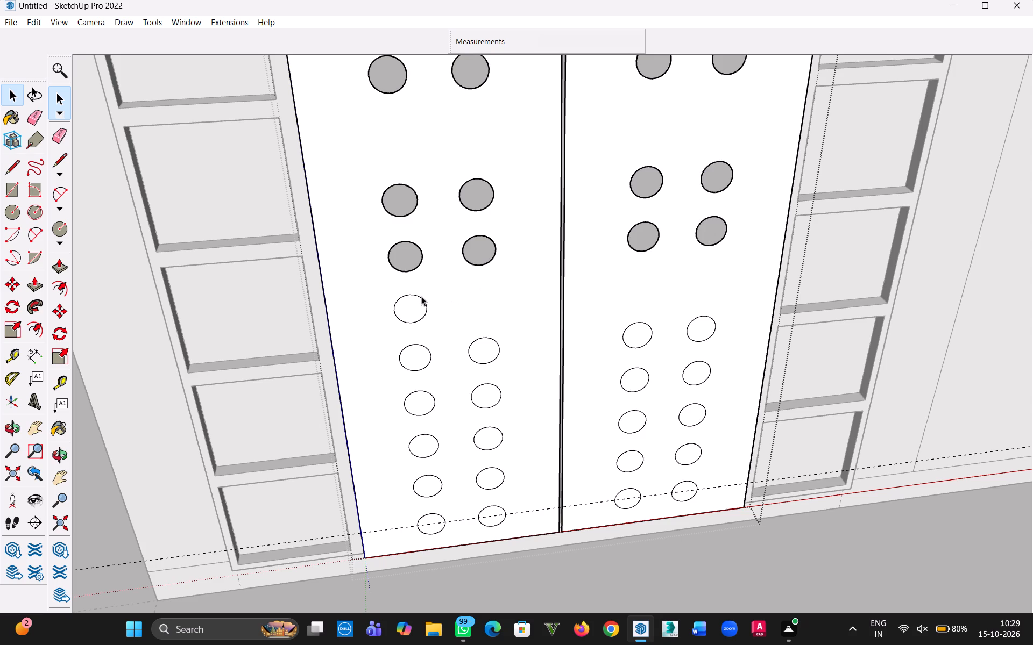
click(421, 297)
key(Delete)
Delete the four circle faces in rows seven and eight of the left panel half.
click(416, 356)
key(Delete)
click(420, 402)
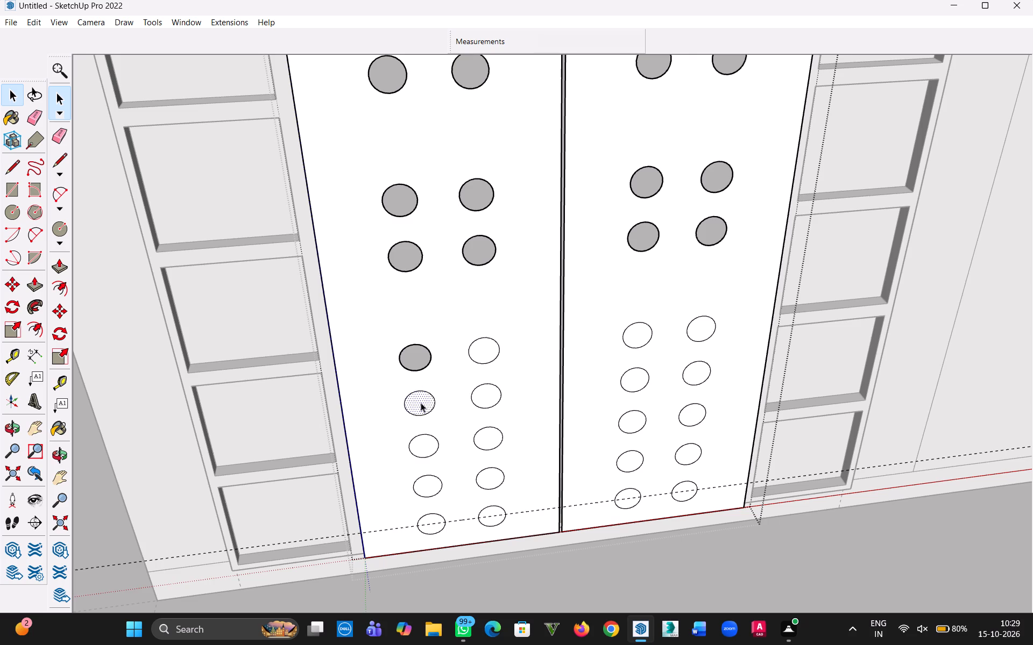
key(Delete)
click(484, 399)
key(Delete)
click(481, 354)
key(Delete)
Delete the four circle faces in rows seven and eight of the right panel half.
click(640, 339)
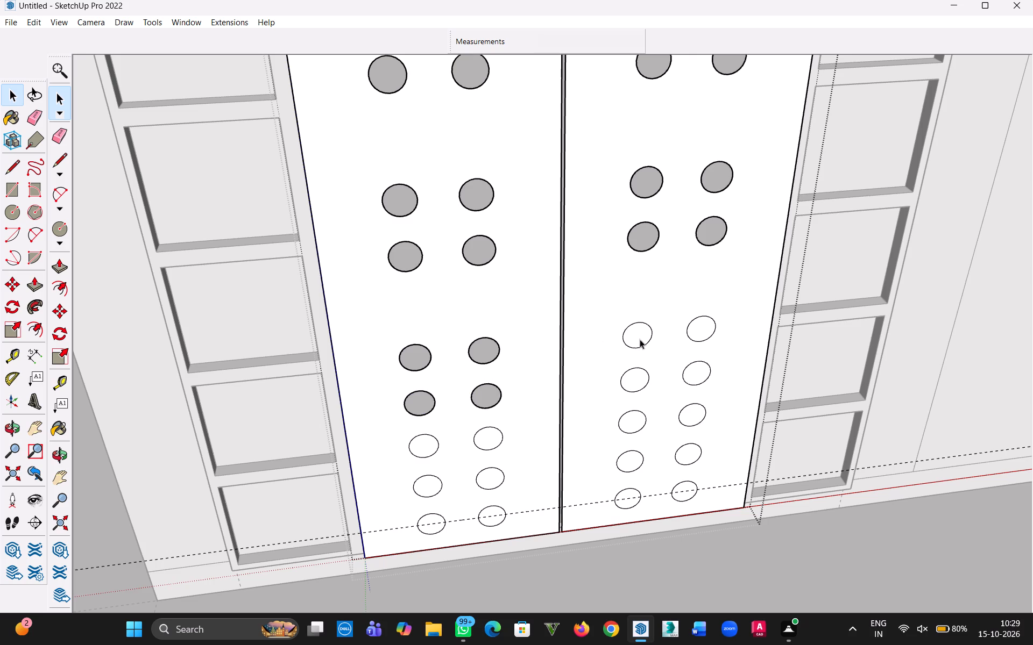
key(Delete)
click(703, 331)
key(Delete)
click(700, 368)
key(Delete)
click(637, 381)
key(Delete)
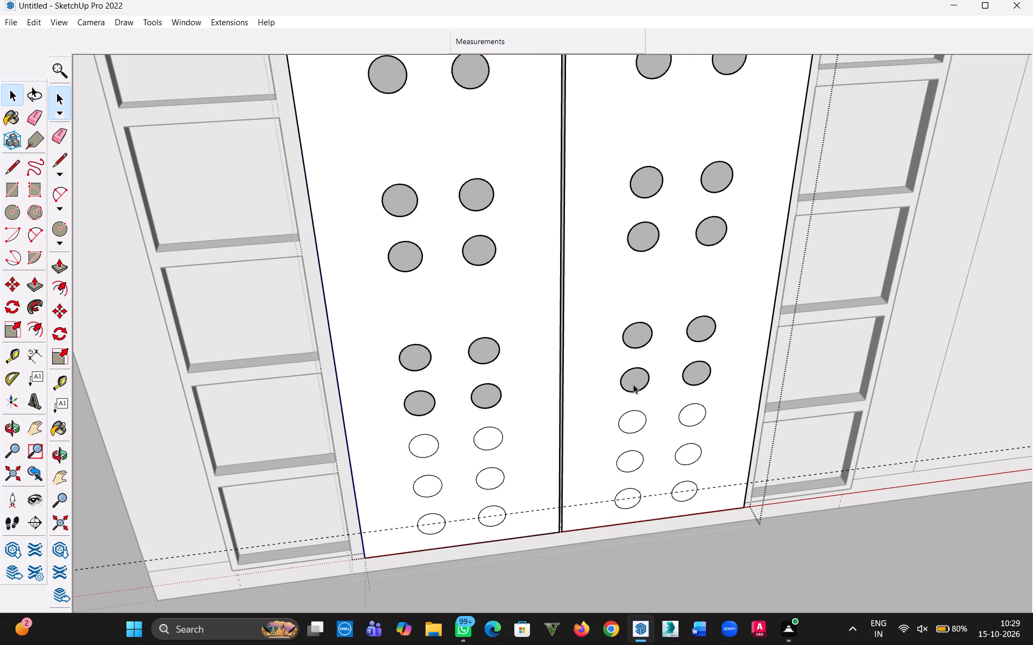
Delete all four circle faces in row ten across both panel halves.
click(432, 485)
key(Delete)
click(493, 478)
key(Delete)
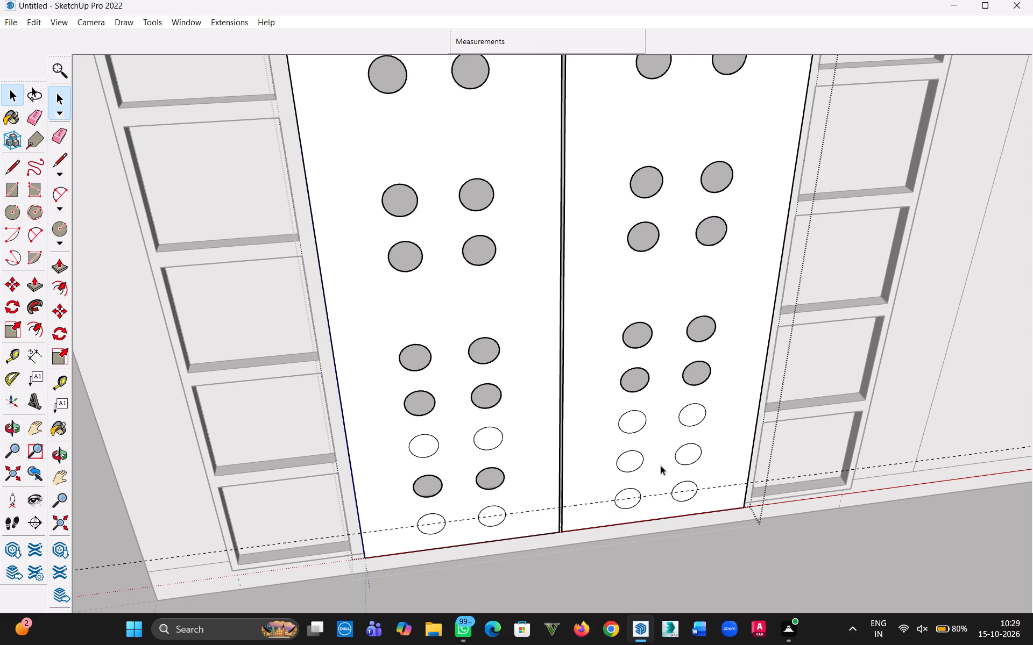
click(632, 456)
key(Delete)
click(685, 454)
key(Delete)
Delete all four circle faces in row eleven, the lowest row, across both panel halves.
click(685, 489)
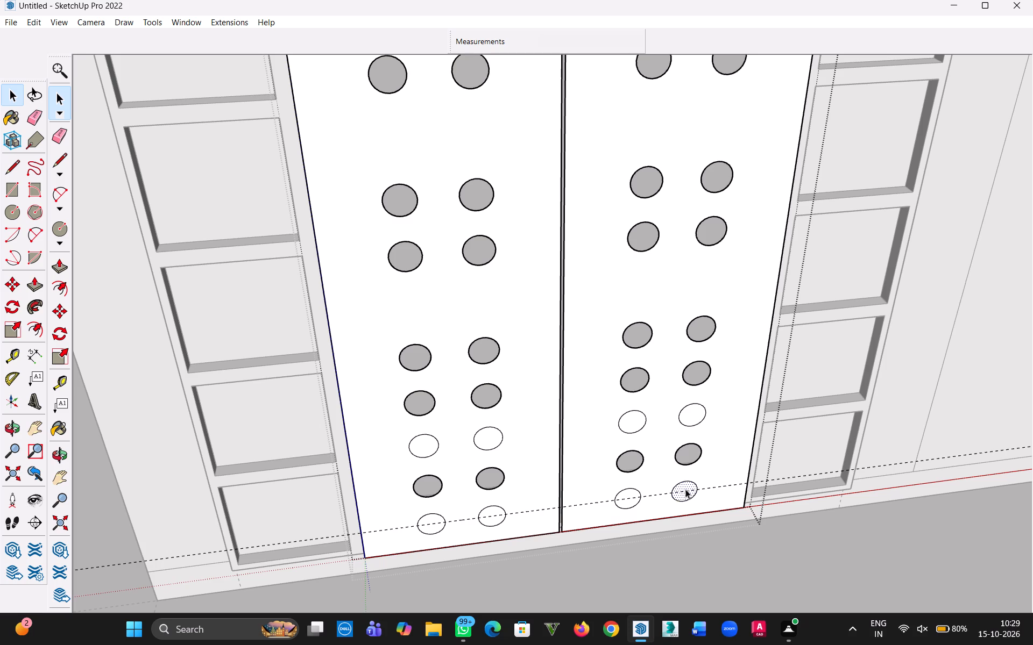
key(Delete)
click(628, 496)
key(Delete)
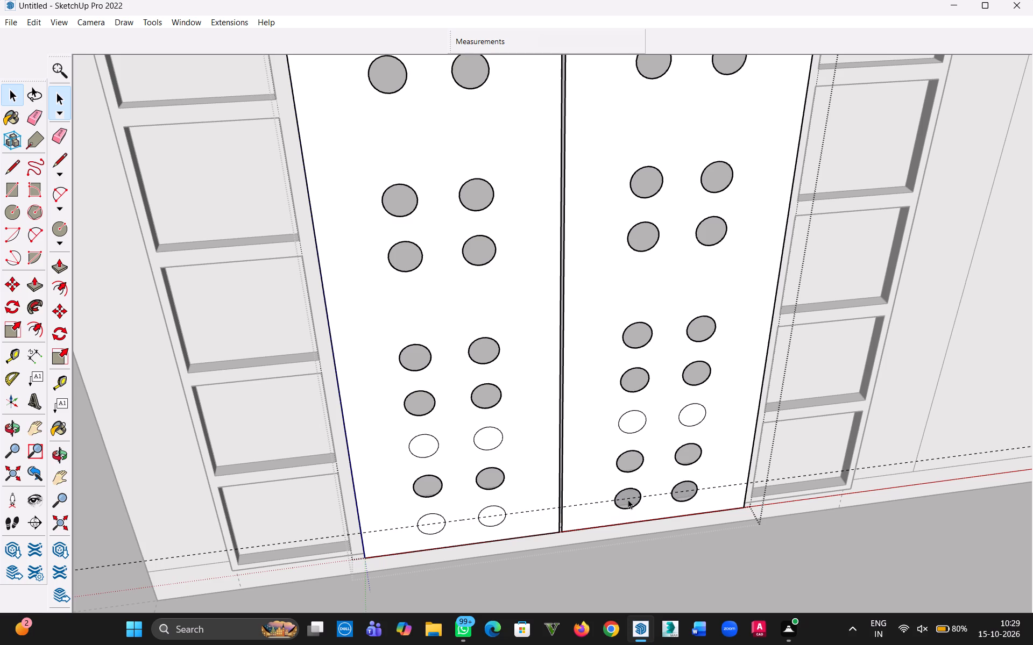
click(628, 499)
key(Delete)
click(441, 525)
key(Delete)
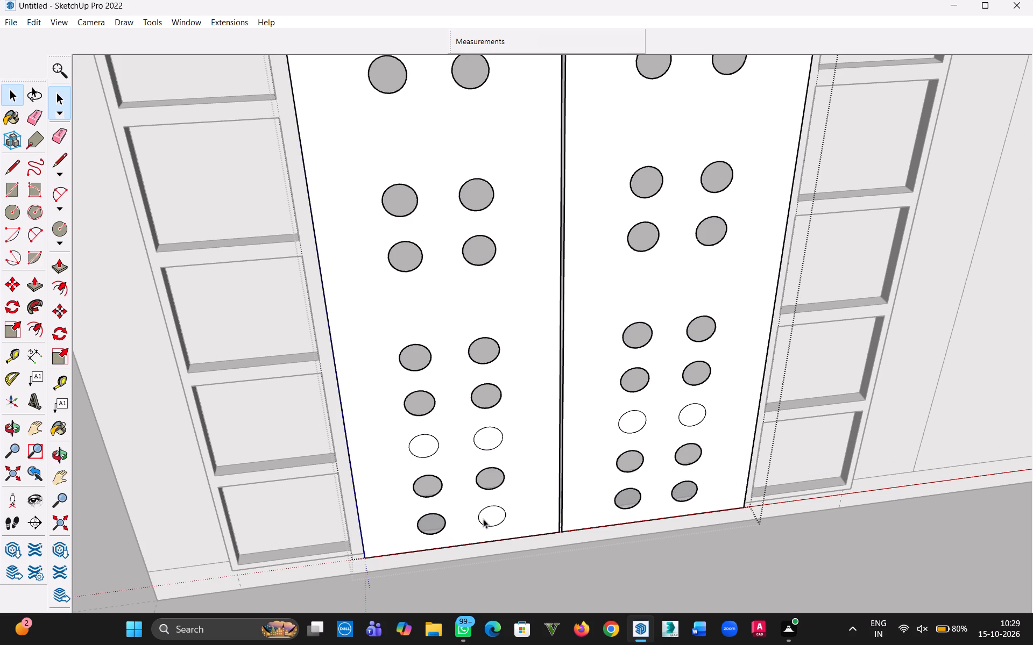
click(493, 518)
key(Delete)
Delete all four circle outlines in row nine across both panel halves and leave the panel group.
click(501, 434)
key(Delete)
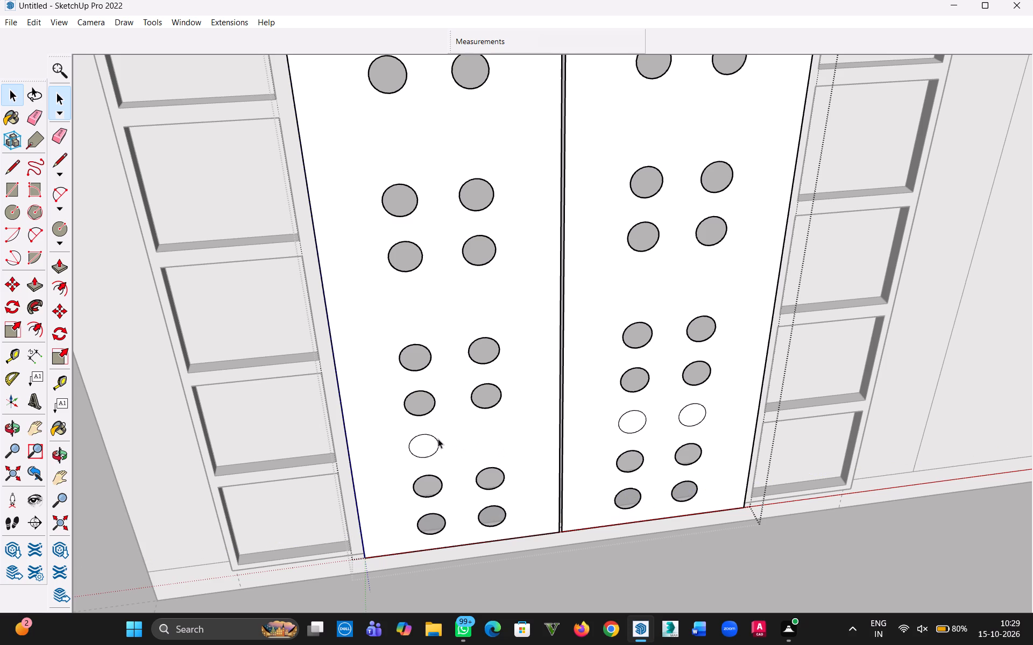
click(435, 439)
key(Delete)
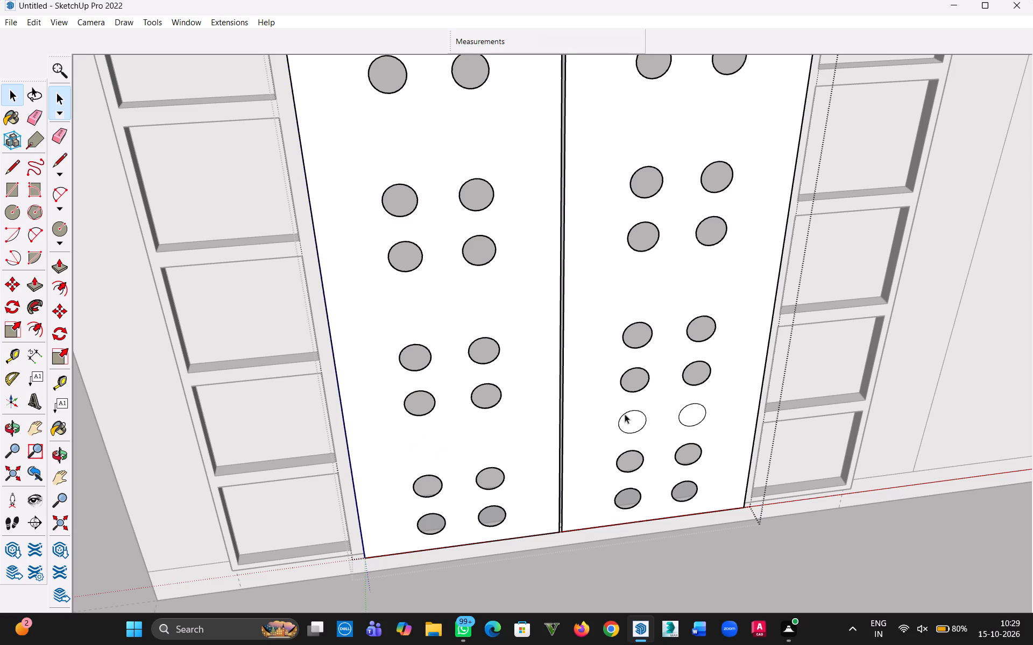
click(625, 414)
key(Delete)
click(685, 408)
key(Delete)
scroll(571, 370, down, 9)
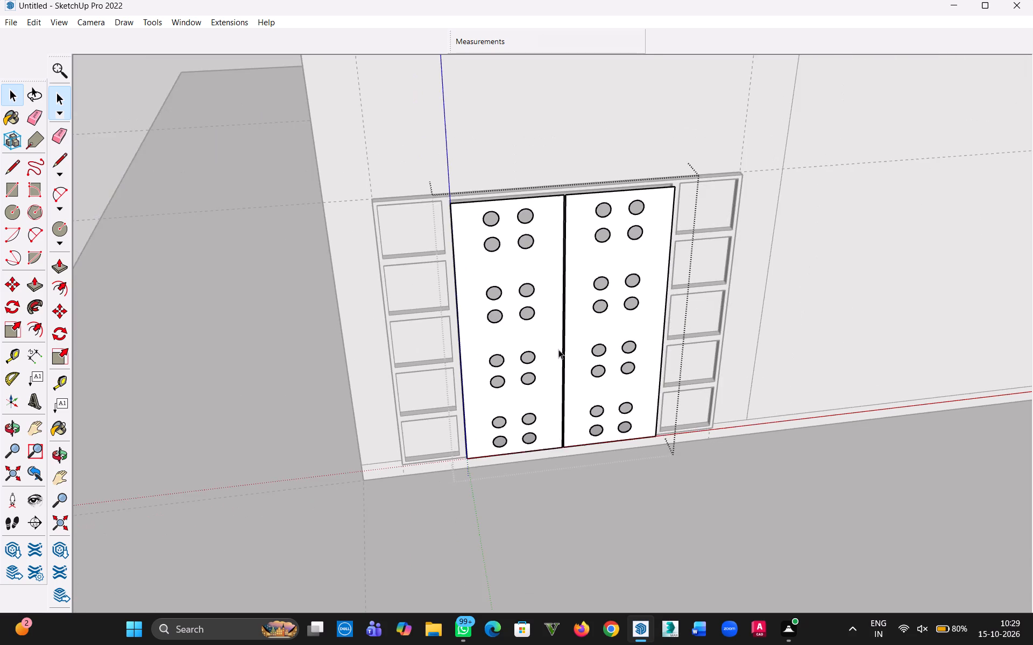
middle_drag(577, 339, 541, 278)
click(8, 96)
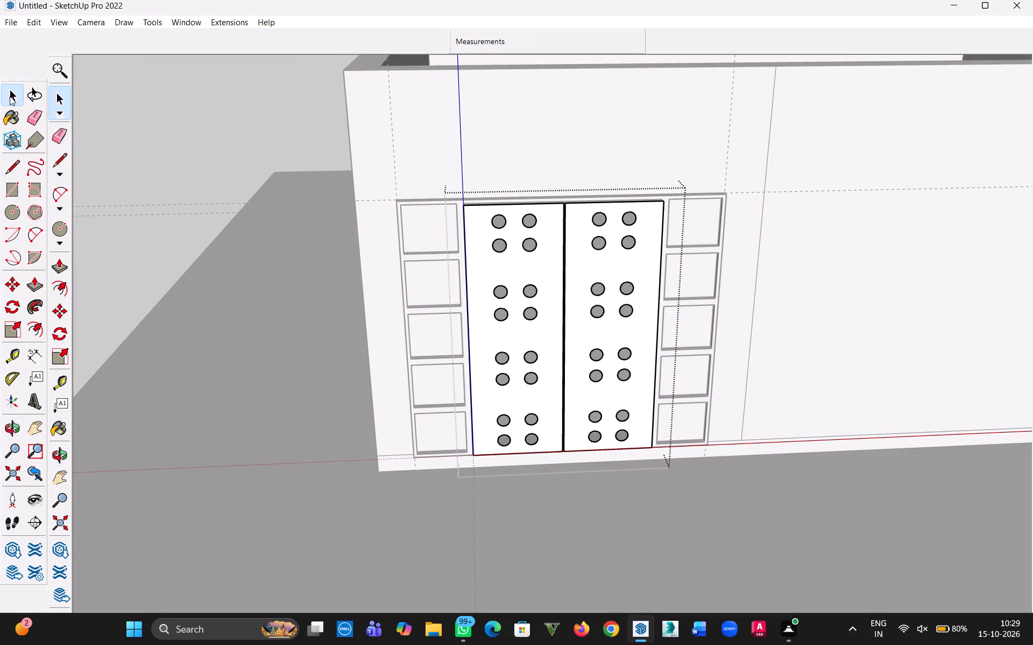
click(121, 99)
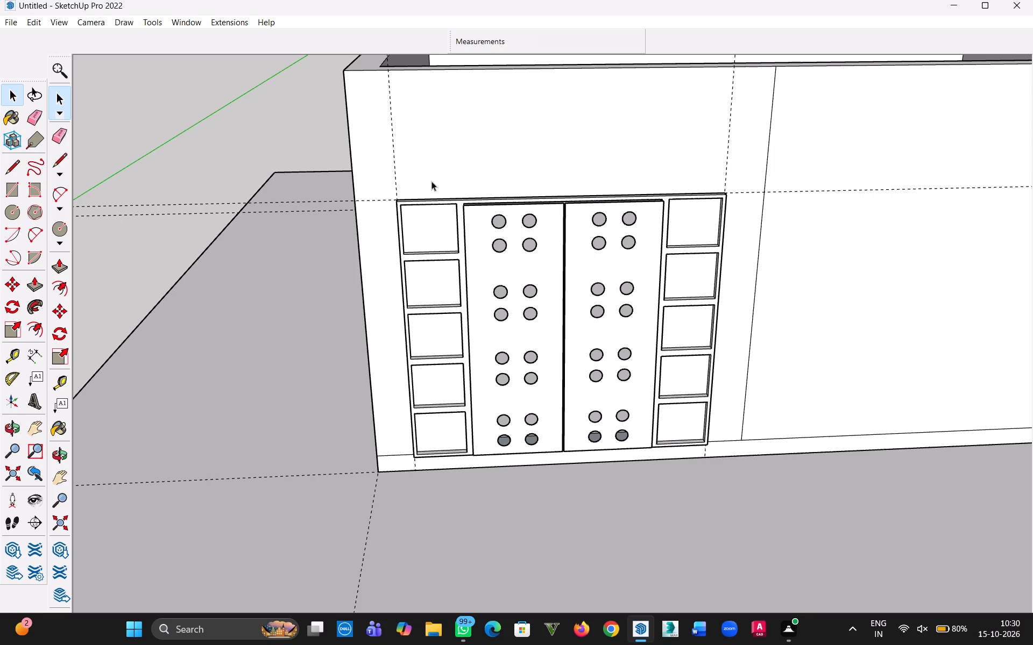
Examine the circular openings and the central gap of the finished panel from several angles.
scroll(554, 214, up, 8)
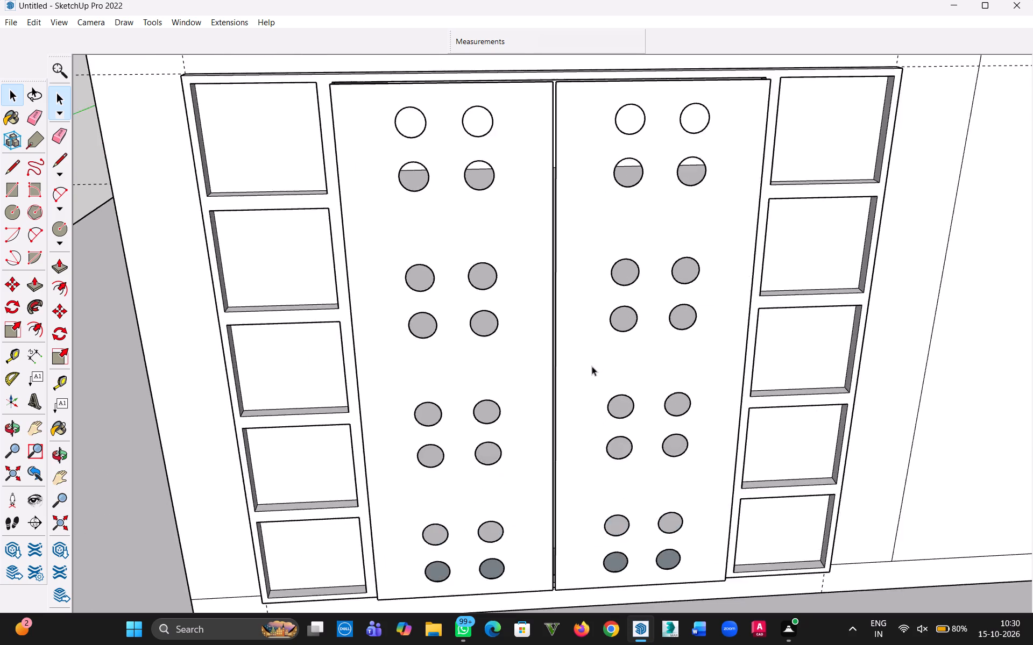
scroll(592, 366, up, 3)
middle_drag(557, 356, 543, 379)
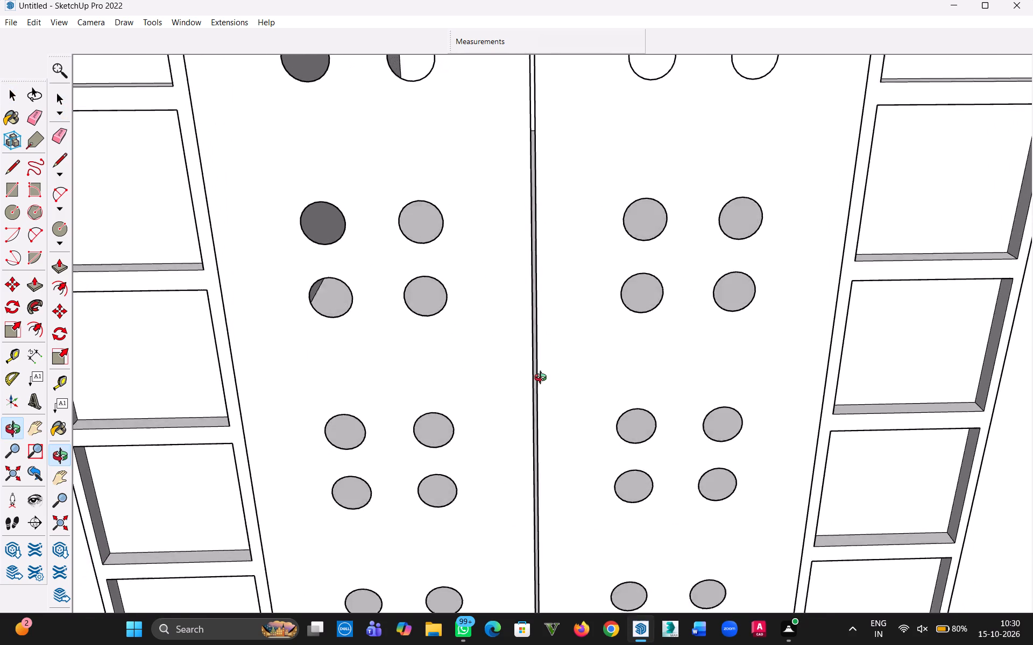
middle_drag(543, 379, 543, 384)
scroll(537, 375, down, 6)
middle_drag(537, 383, 541, 329)
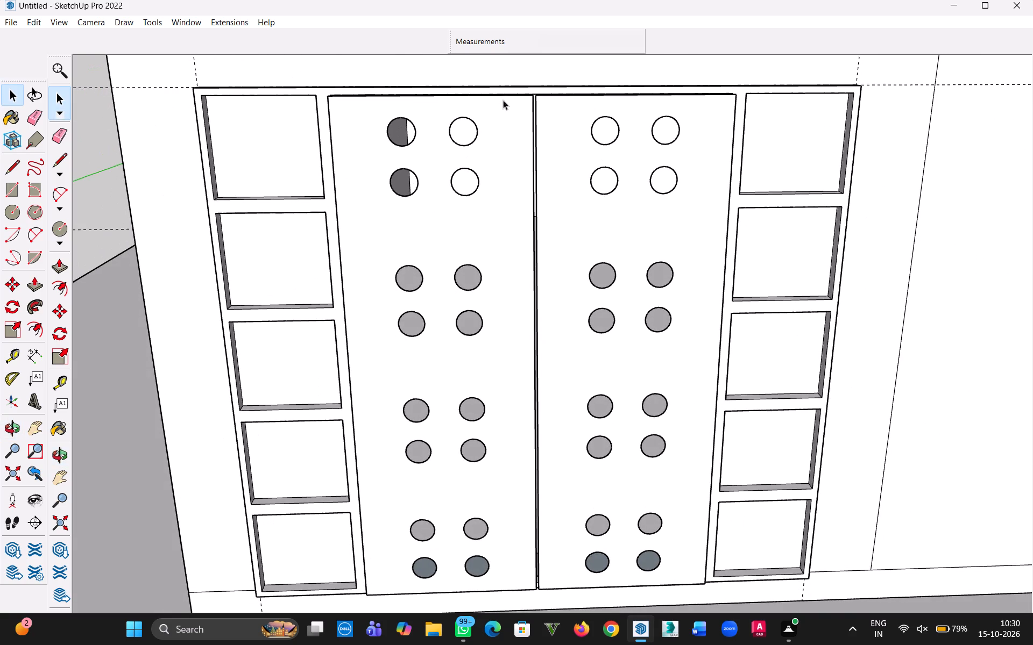
middle_drag(503, 100, 528, 213)
Reopen the panel group and add horizontal guides 1'6" above its bottom edge and 1'6" below its top edge.
click(497, 127)
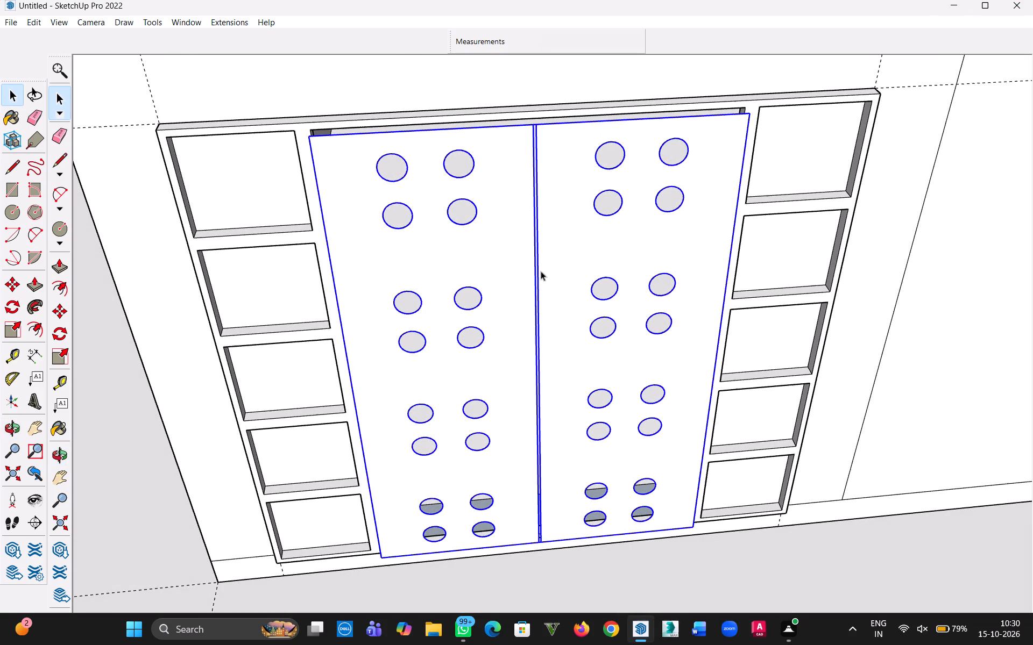
double_click(504, 263)
click(501, 127)
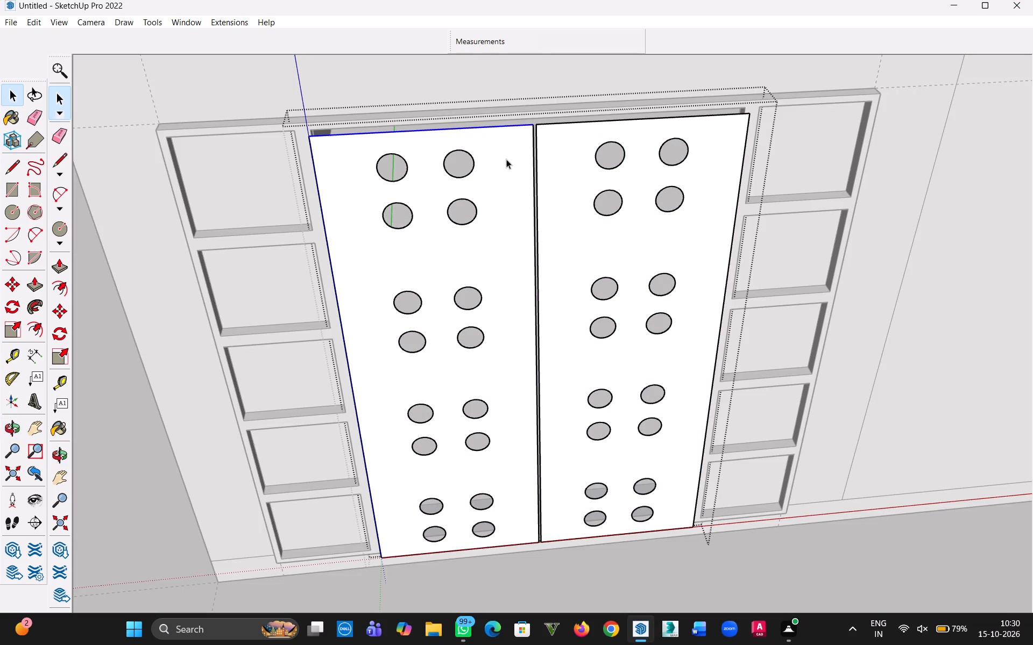
key(t)
click(505, 127)
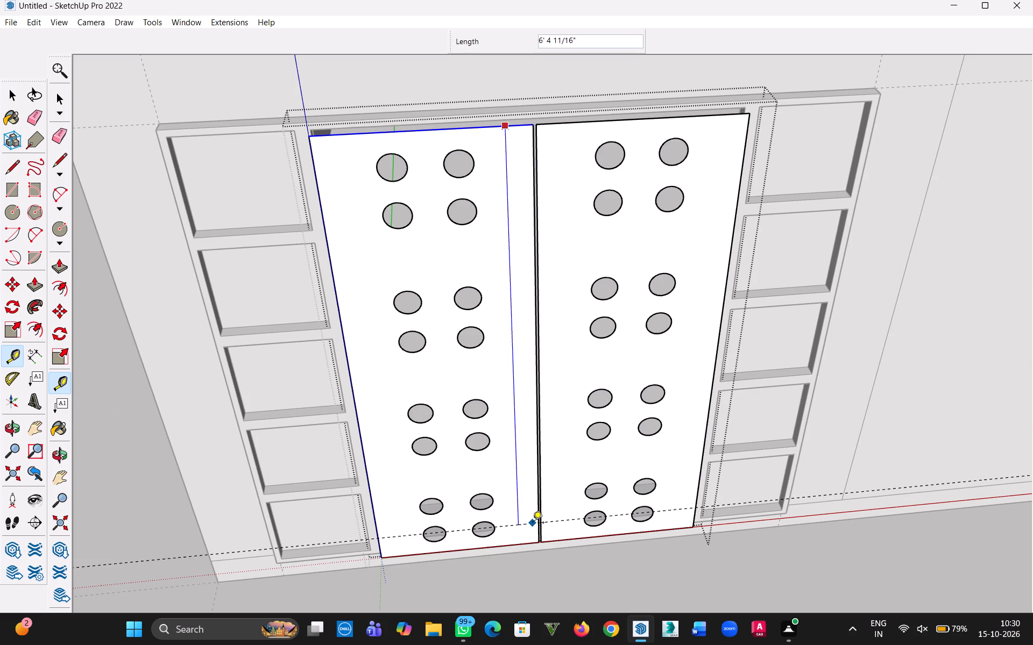
key(Escape)
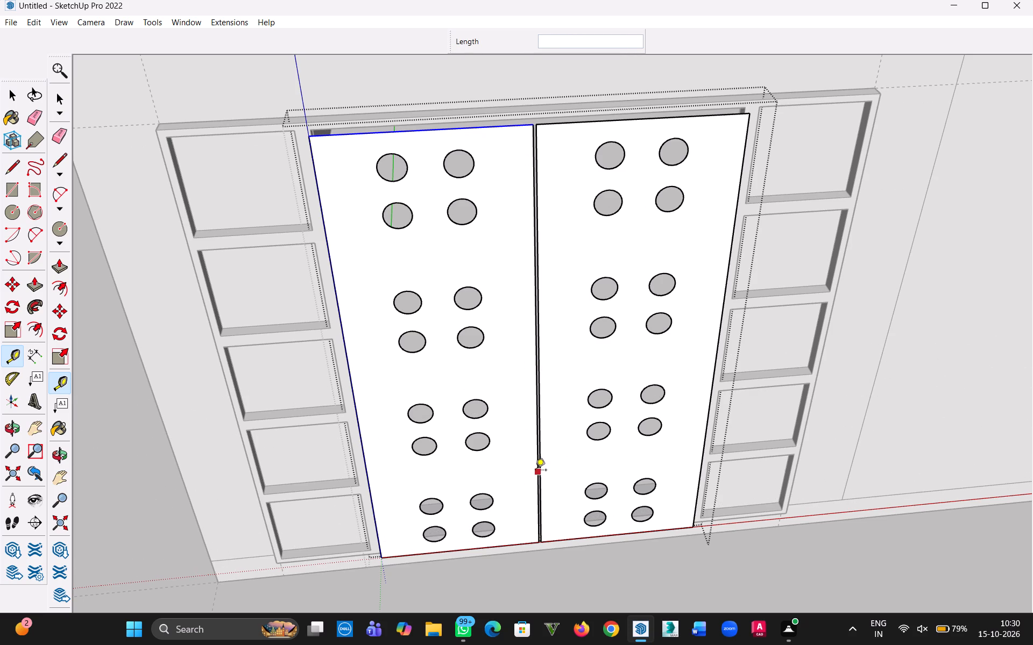
click(520, 542)
text(1'6")
key(Return)
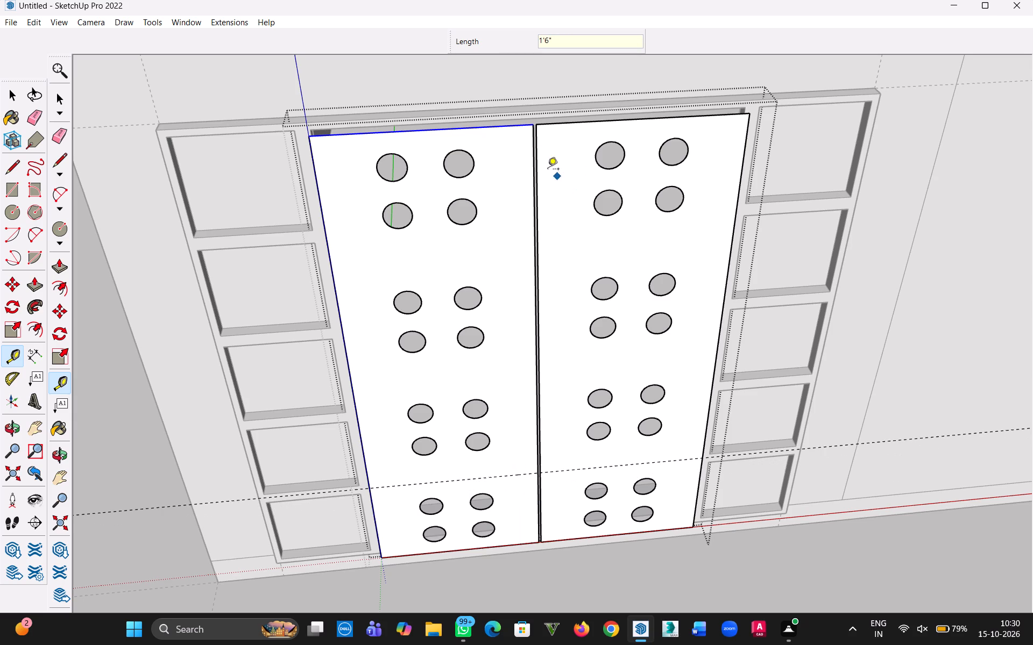
click(507, 125)
text(1'6")
key(Return)
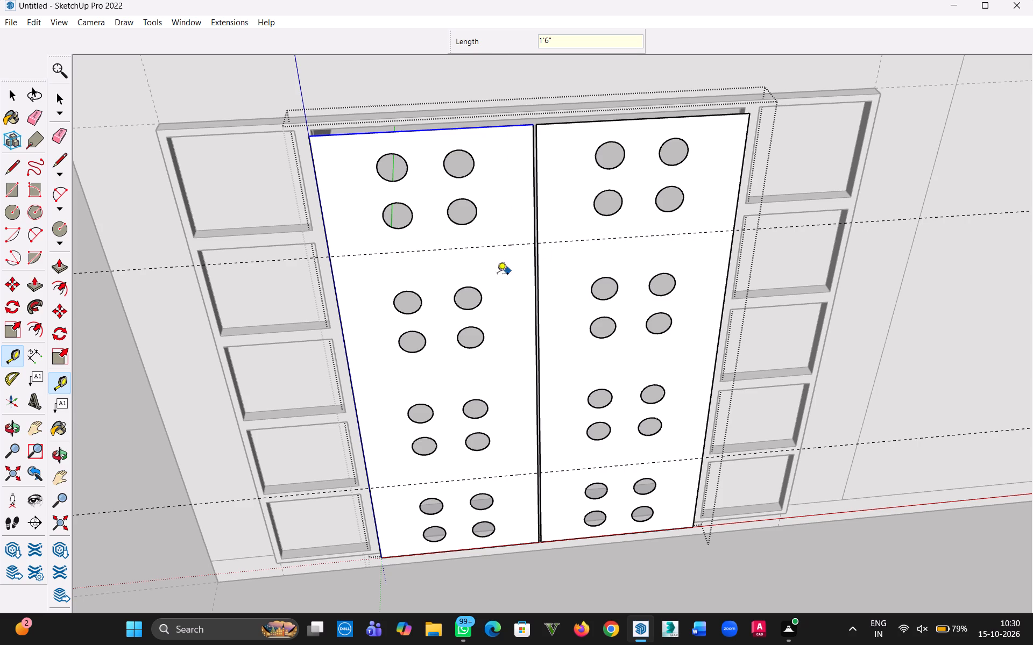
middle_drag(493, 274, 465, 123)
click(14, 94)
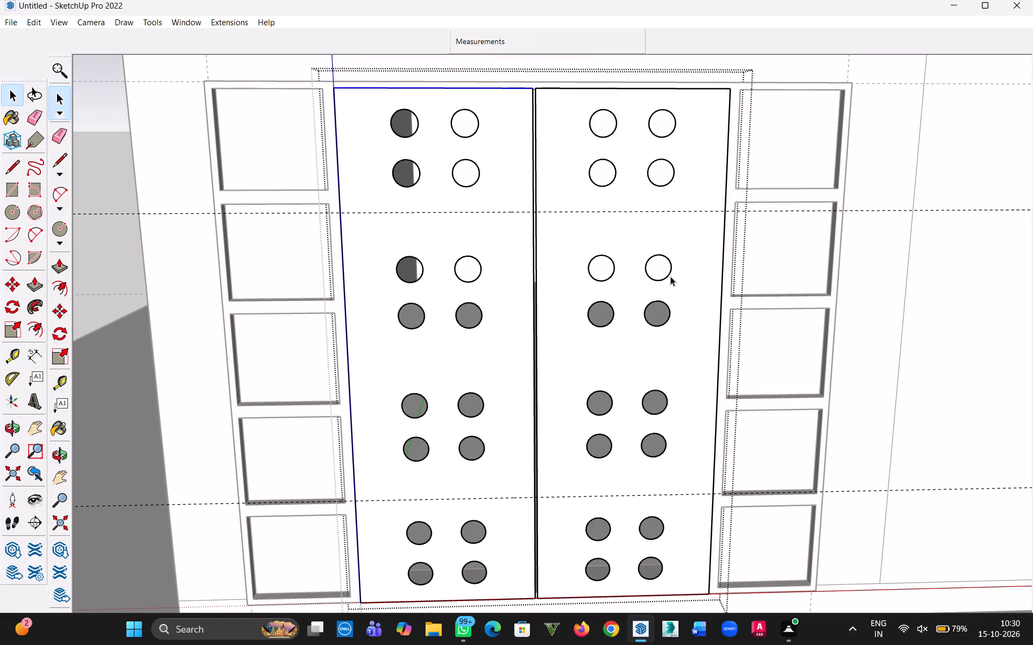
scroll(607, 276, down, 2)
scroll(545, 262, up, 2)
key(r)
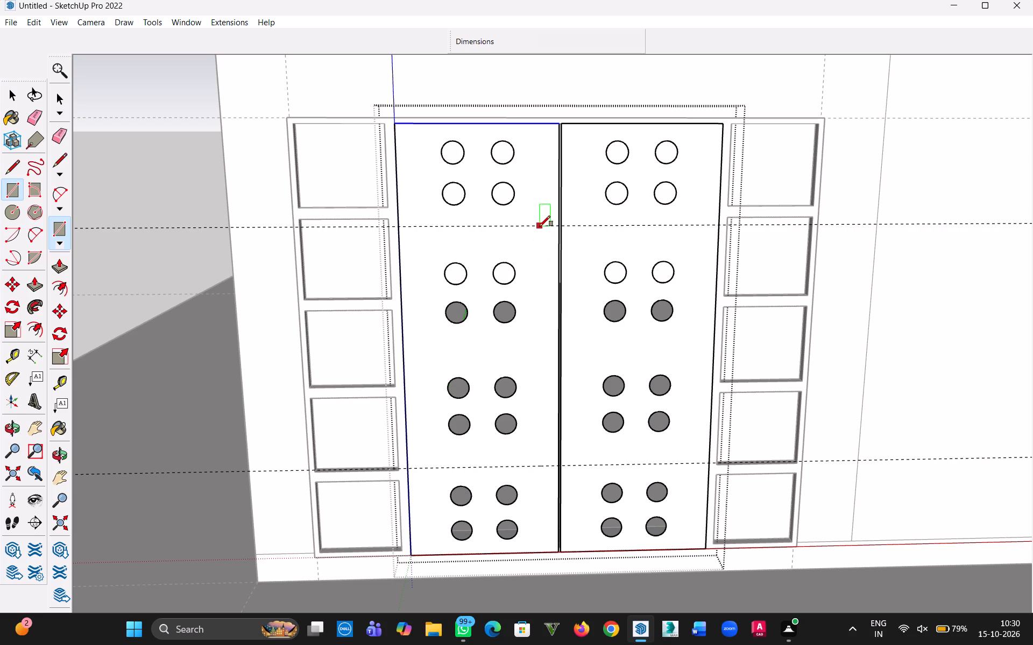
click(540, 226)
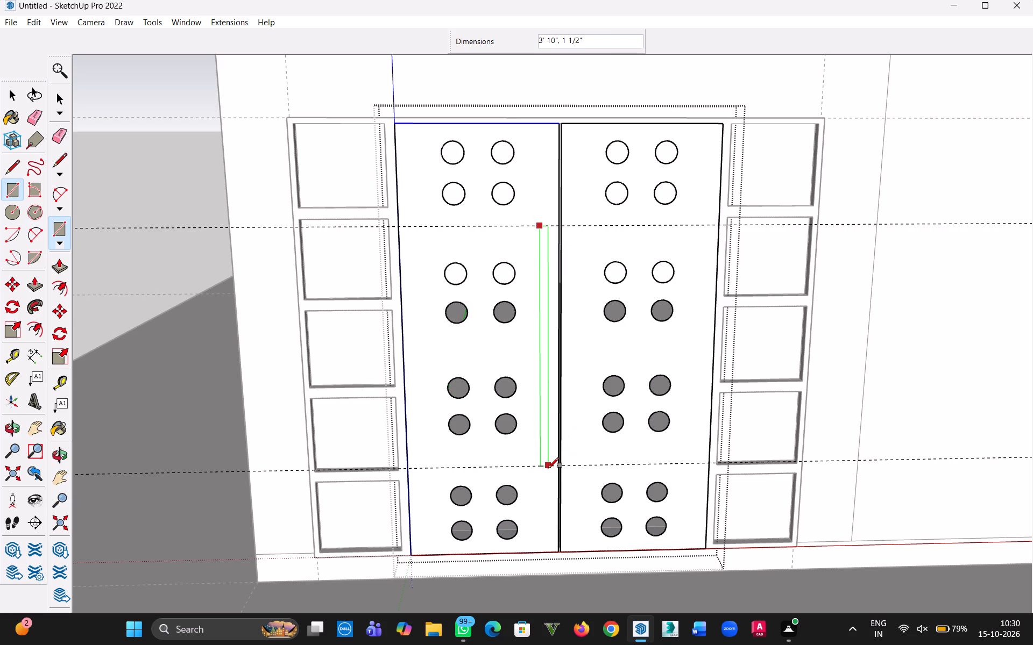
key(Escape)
Add vertical guides 3" outward from the central gap edge on both the left and right panel halves.
key(t)
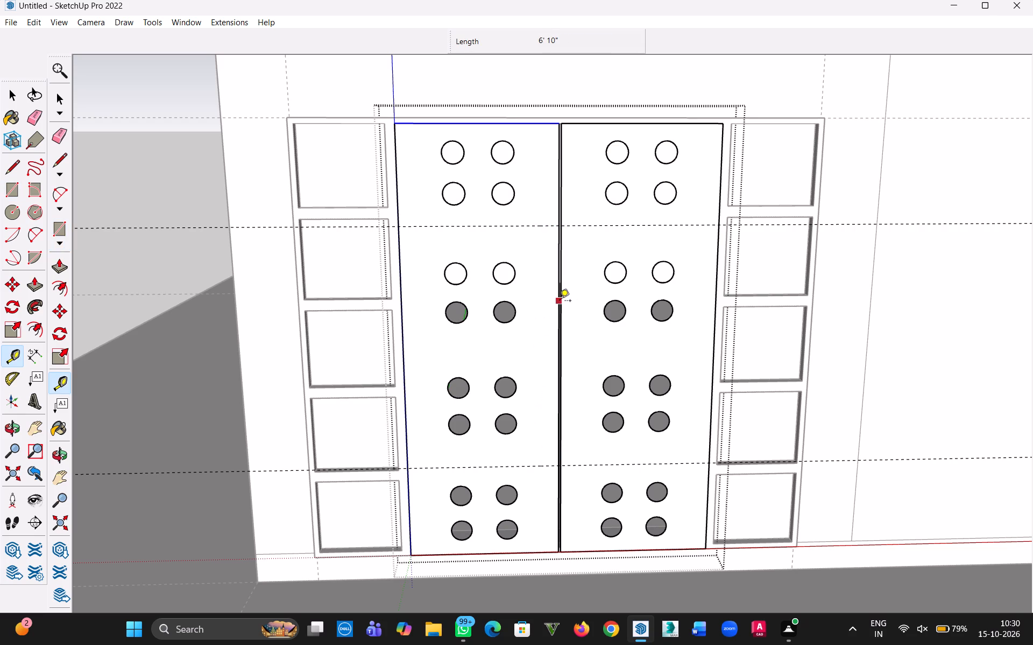
scroll(558, 302, up, 8)
click(558, 306)
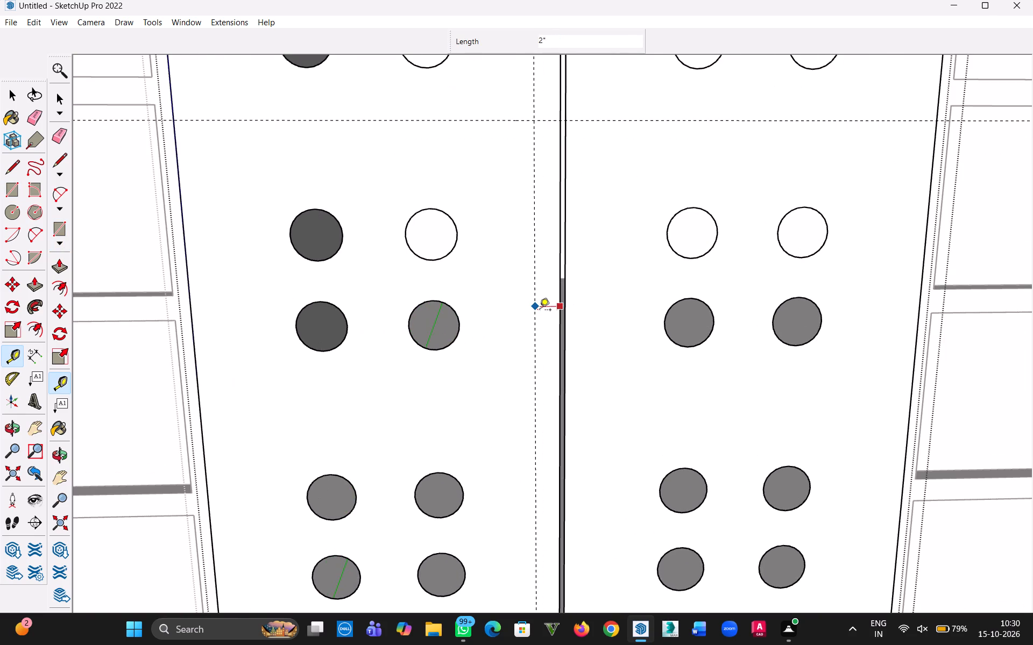
text(3")
key(Return)
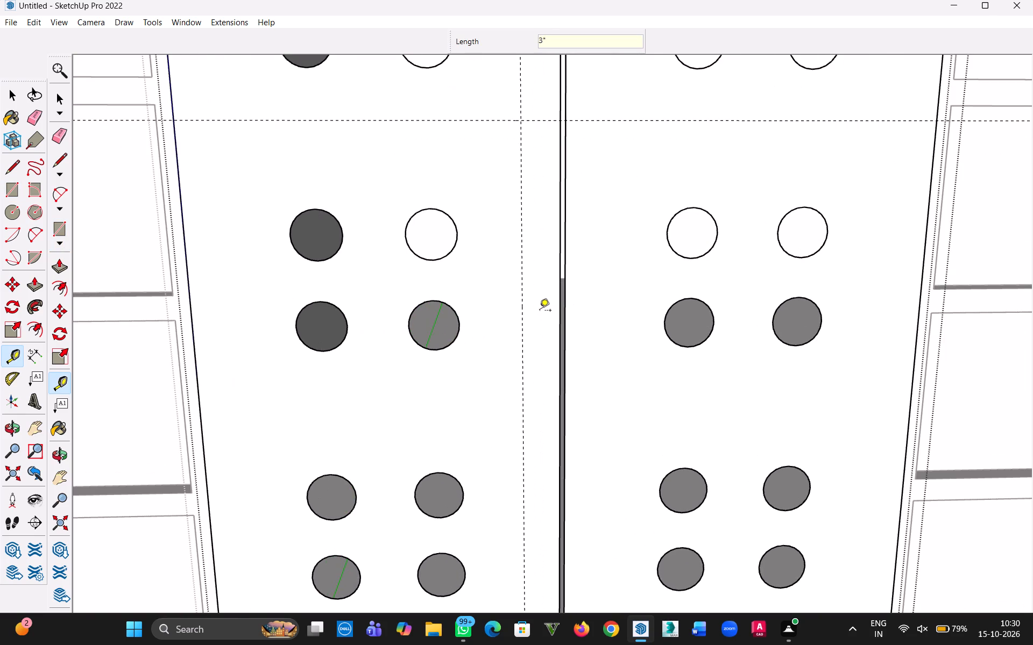
click(569, 153)
text(3")
key(Return)
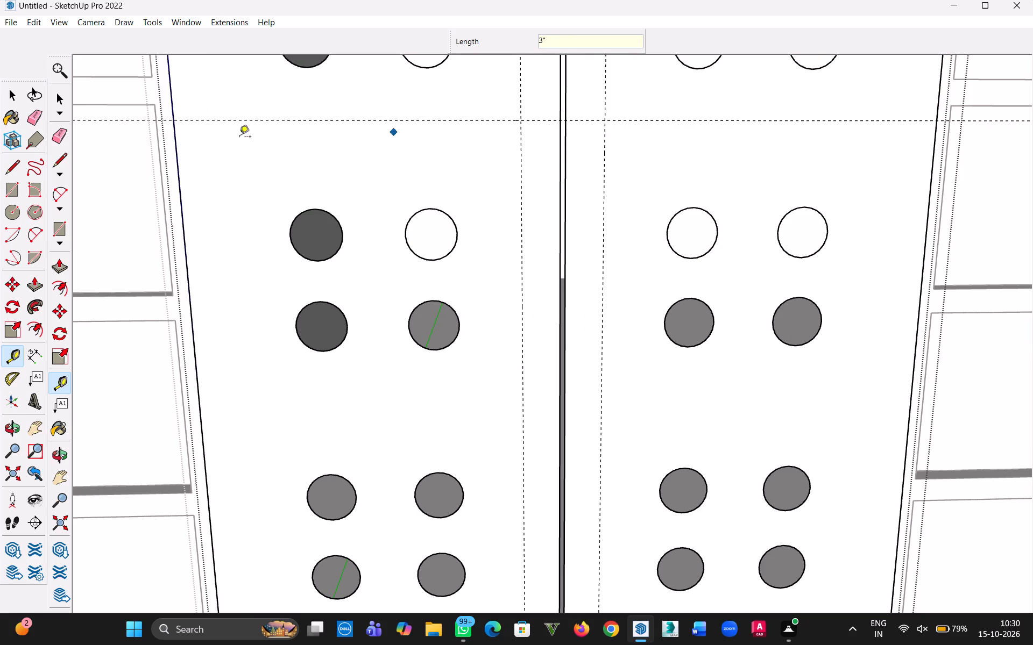
Draw a vertical strip about 3'10" by 2 1/8" inward from the left gap guide, spanning between the two horizontal guides.
key(r)
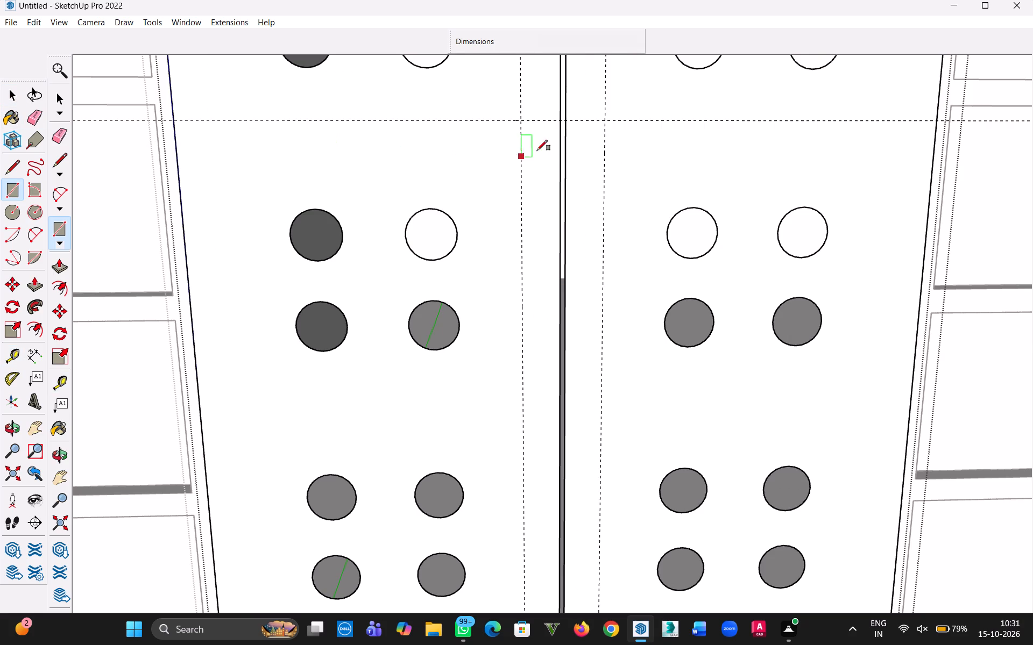
click(521, 123)
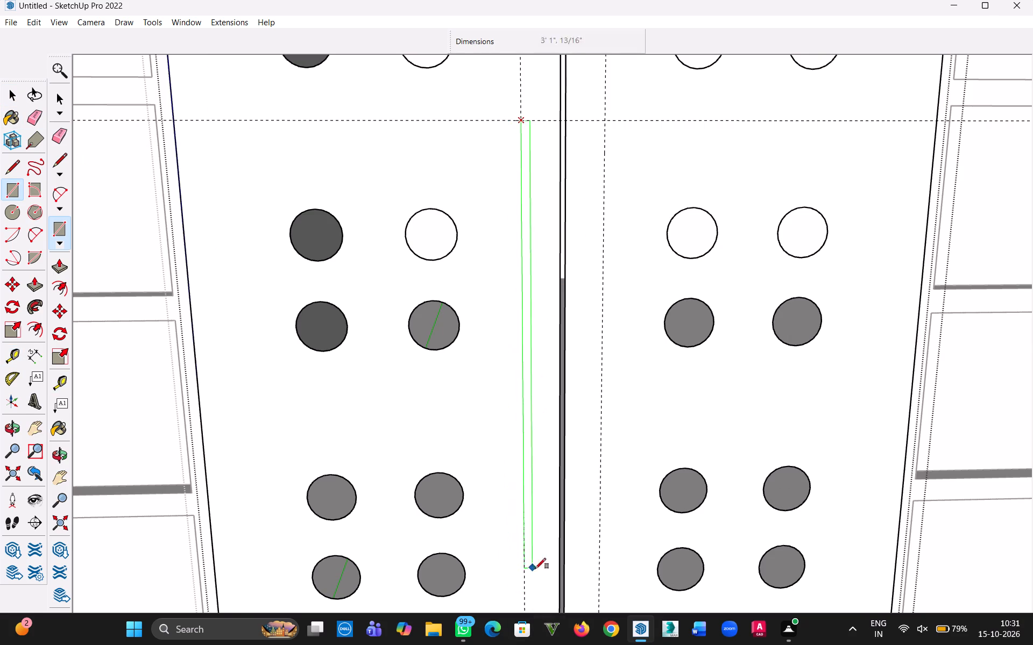
key(h)
drag(535, 570, 513, 420)
key(Escape)
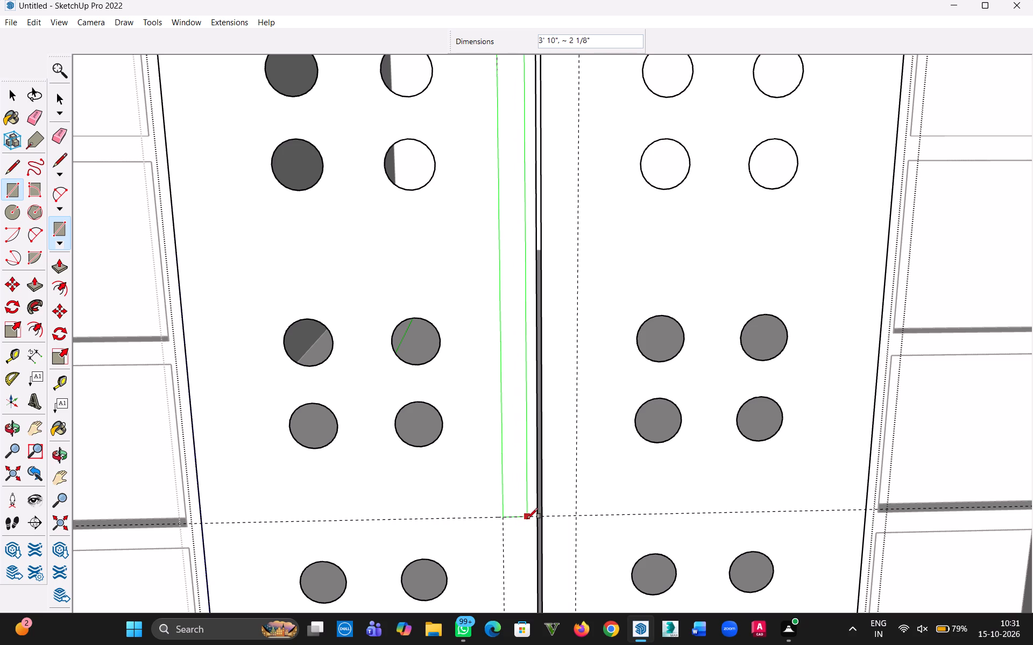
click(527, 519)
Copy the strip about 4 1/4" across the central gap so its outer edge meets the right vertical guide.
click(10, 94)
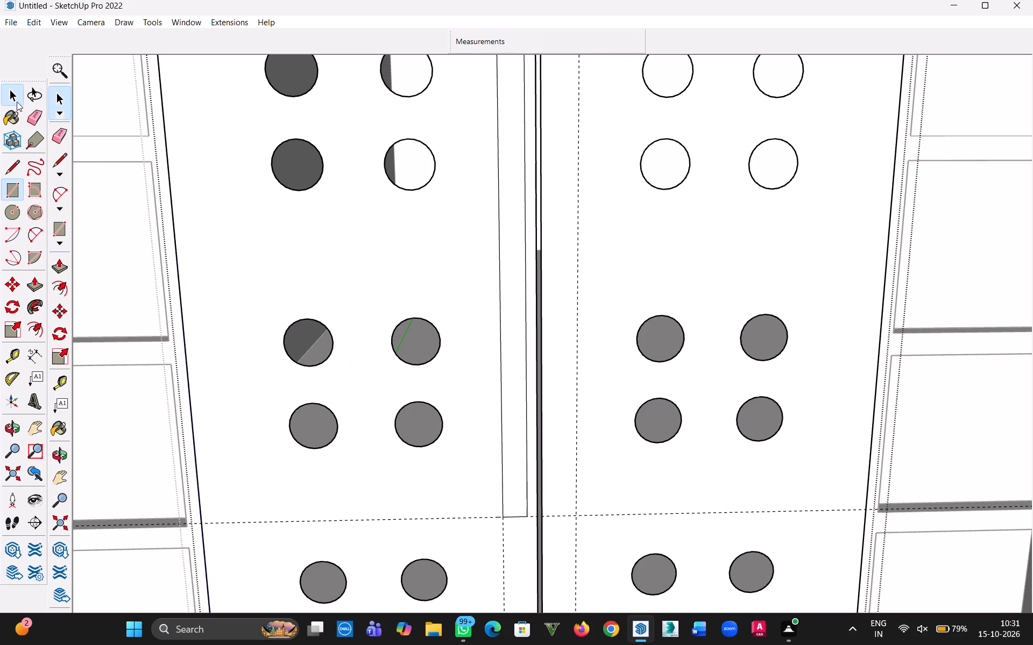
click(503, 429)
double_click(512, 431)
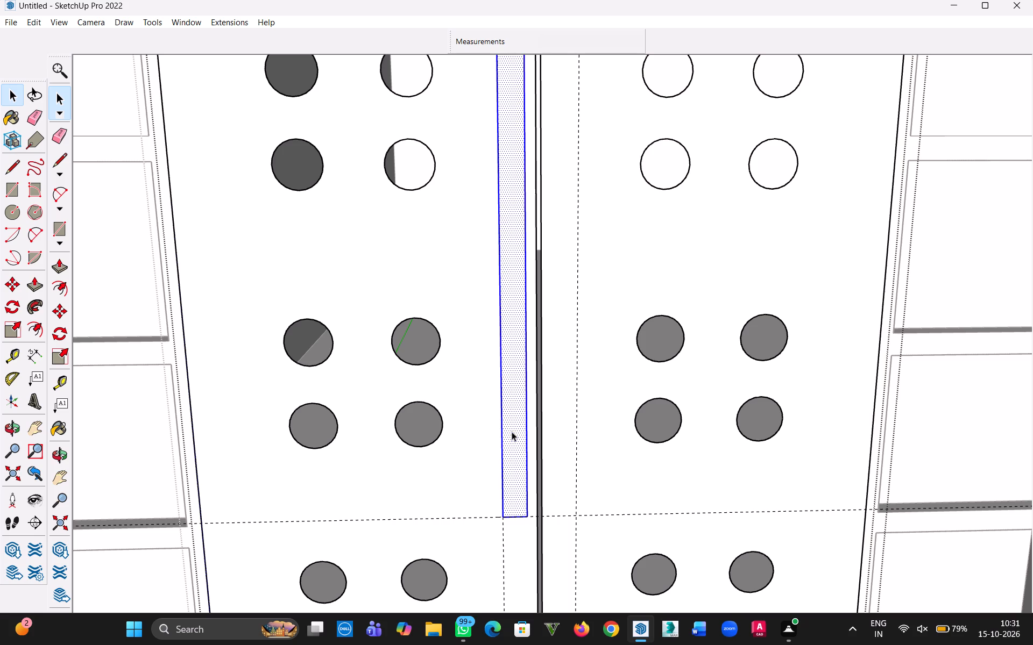
key(m)
click(526, 515)
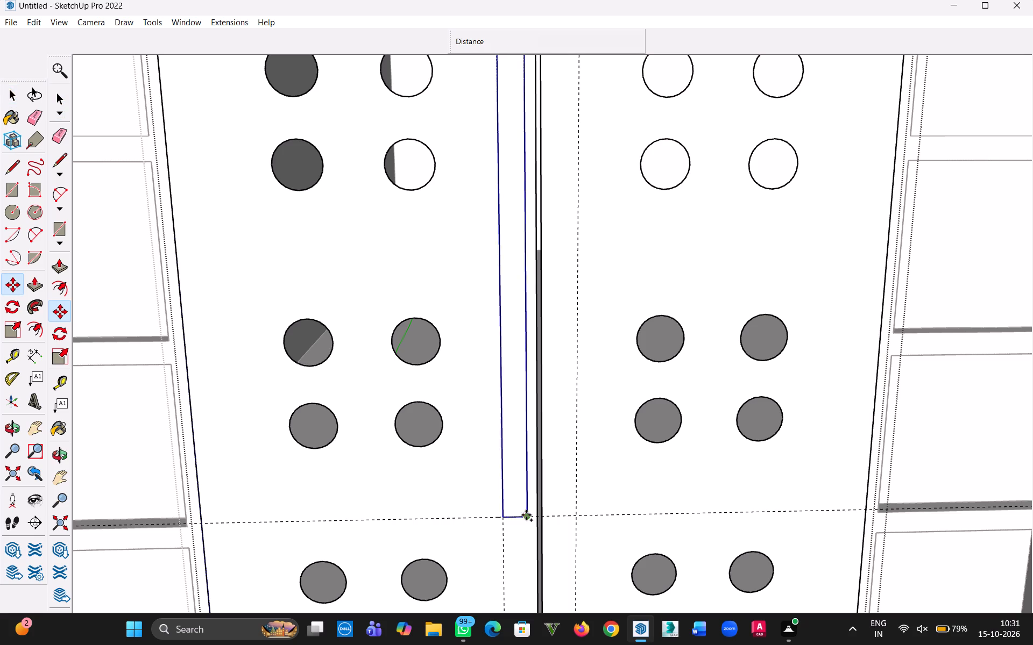
click(573, 512)
click(11, 88)
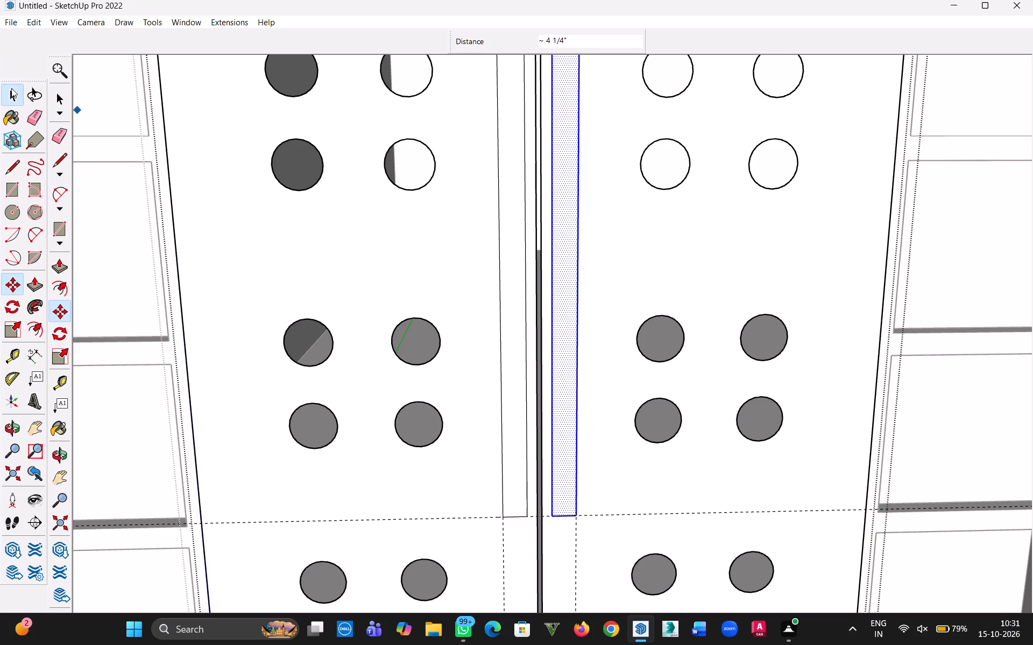
Delete the faces of both vertical strips to cut open slots on either side of the central gap.
scroll(427, 305, down, 5)
middle_drag(468, 272, 485, 411)
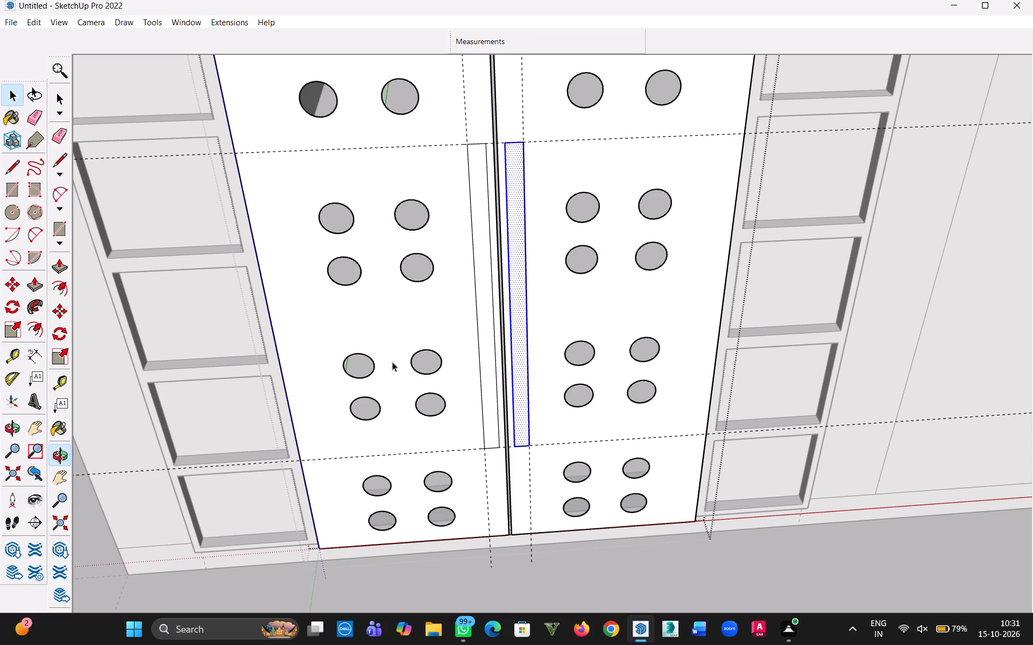
scroll(393, 378, down, 4)
scroll(450, 389, up, 5)
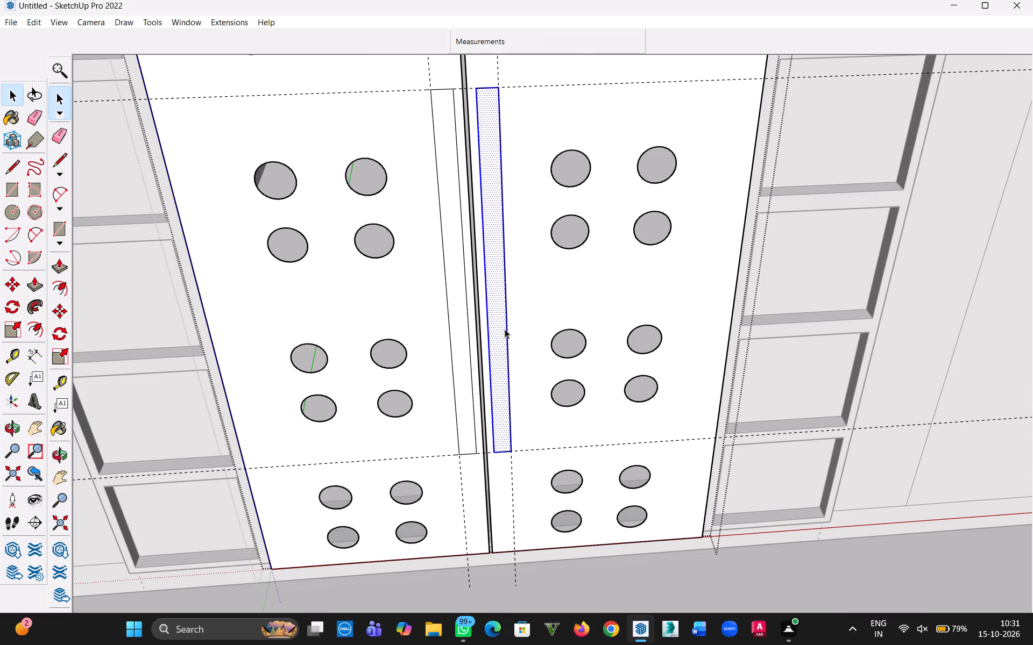
click(499, 329)
key(Delete)
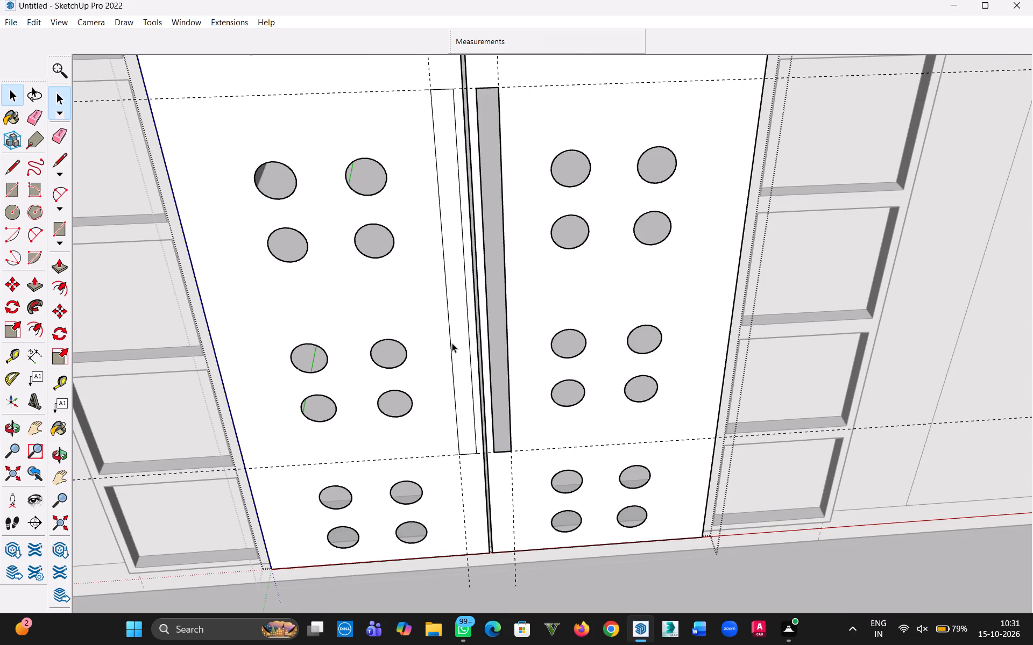
click(452, 343)
click(460, 346)
key(Delete)
Draw a small rectangle about 2 1/8" by 1/2" directly above the left slot's top edge.
scroll(453, 364, down, 6)
middle_drag(487, 376, 514, 356)
scroll(444, 203, up, 11)
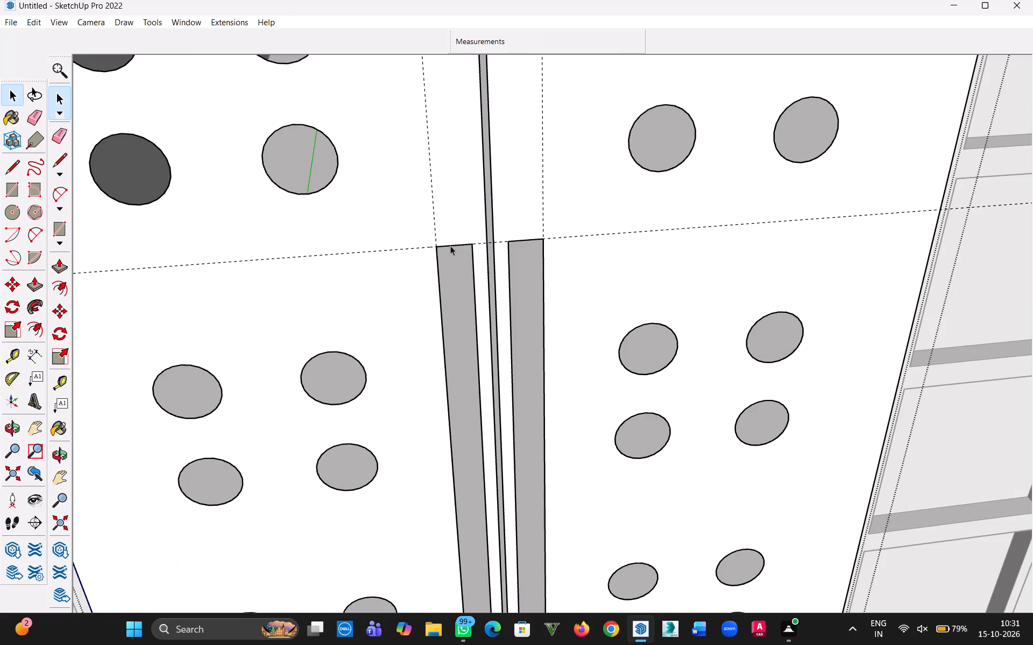
scroll(451, 248, up, 2)
key(r)
click(402, 241)
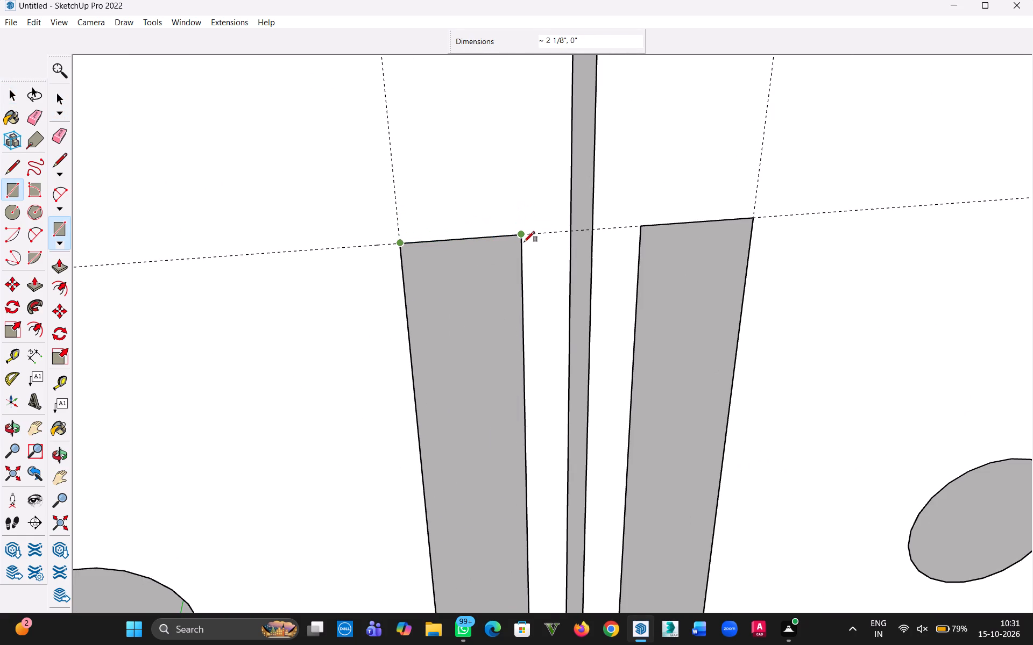
click(521, 209)
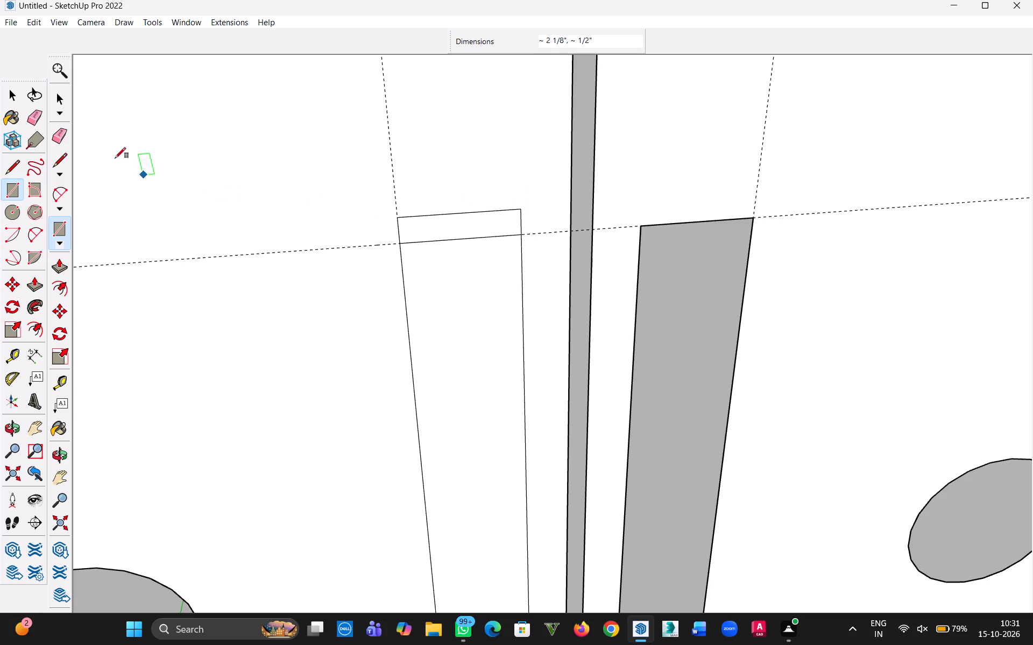
Delete the face filling the left slot, keeping the small rectangle above it.
click(15, 91)
click(462, 221)
scroll(474, 287, down, 6)
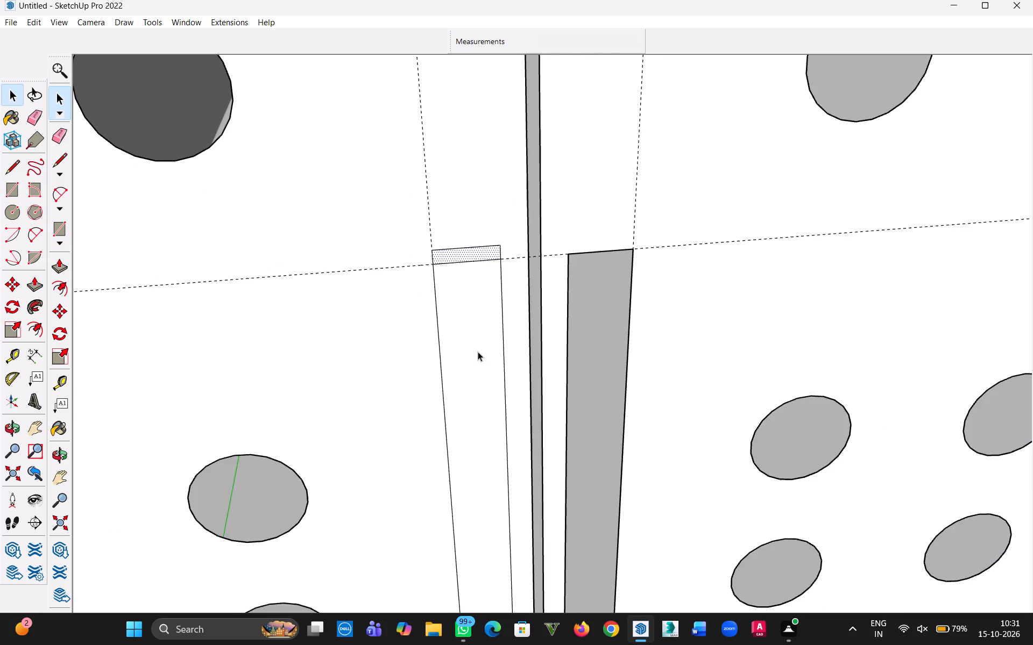
click(478, 352)
scroll(478, 352, down, 6)
key(Delete)
Select the small rectangle's face and edges above the left slot and copy it onto the right slot's top edge.
middle_drag(462, 342, 462, 309)
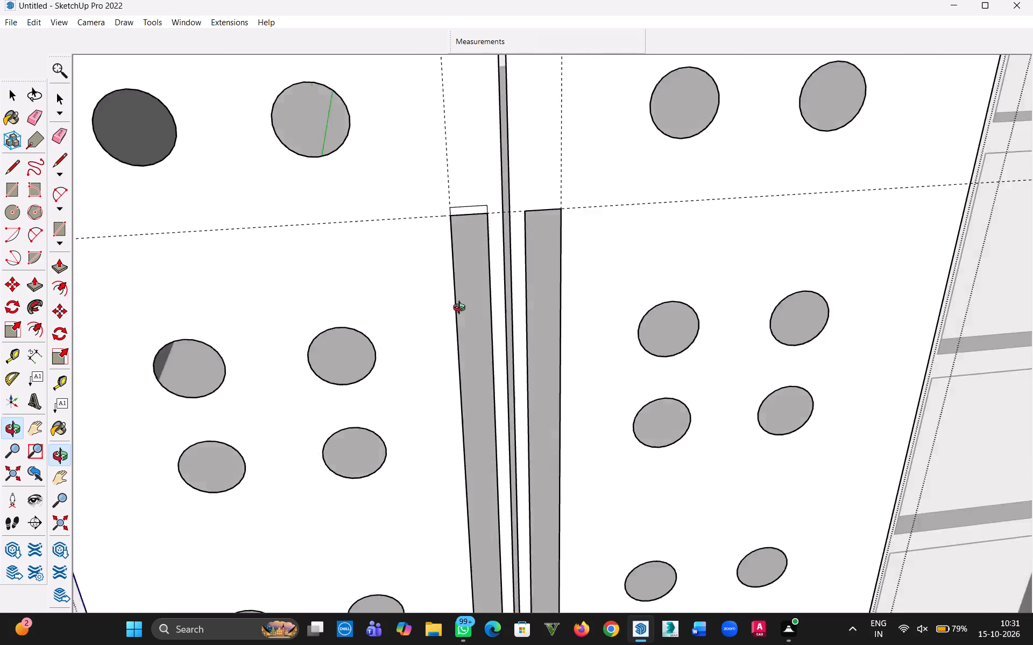
middle_drag(462, 309, 452, 302)
middle_drag(448, 283, 447, 306)
middle_drag(447, 306, 447, 298)
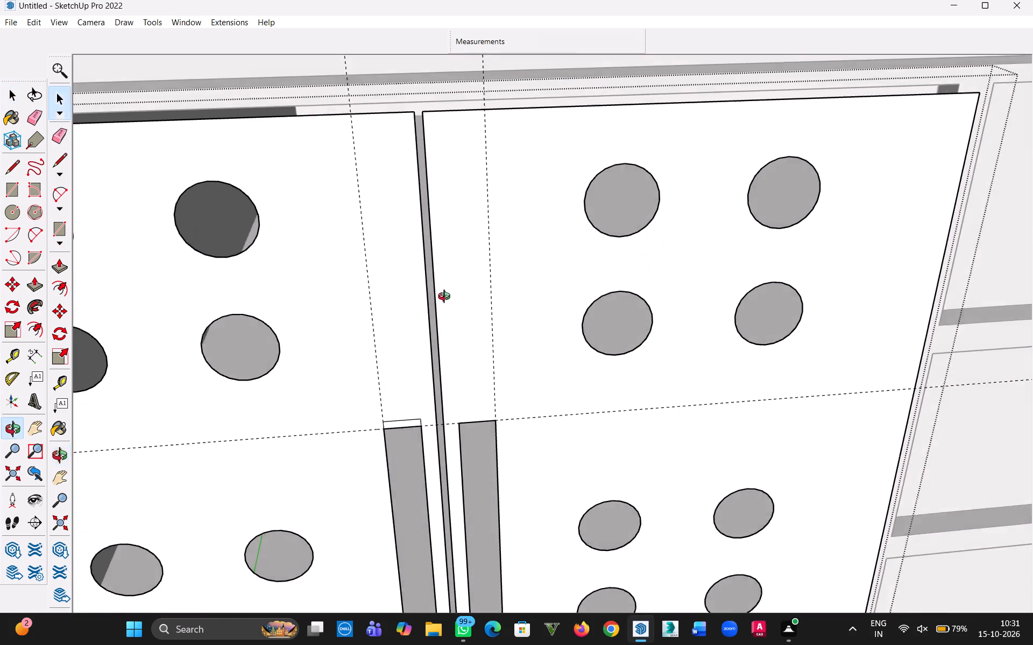
middle_drag(447, 298, 447, 289)
scroll(367, 404, up, 7)
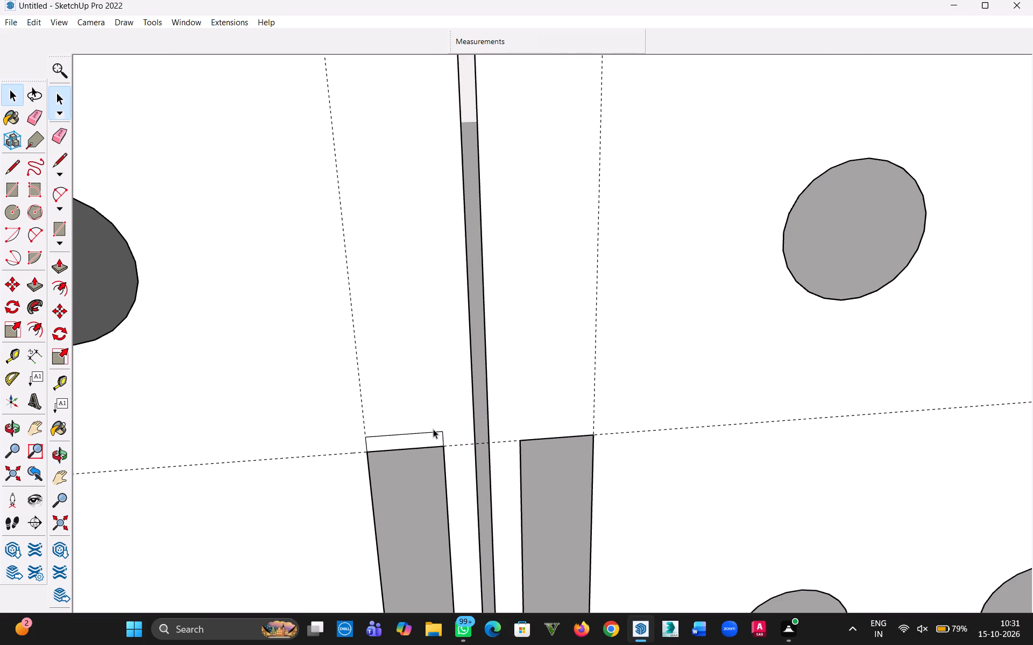
double_click(432, 432)
double_click(432, 432)
click(442, 438)
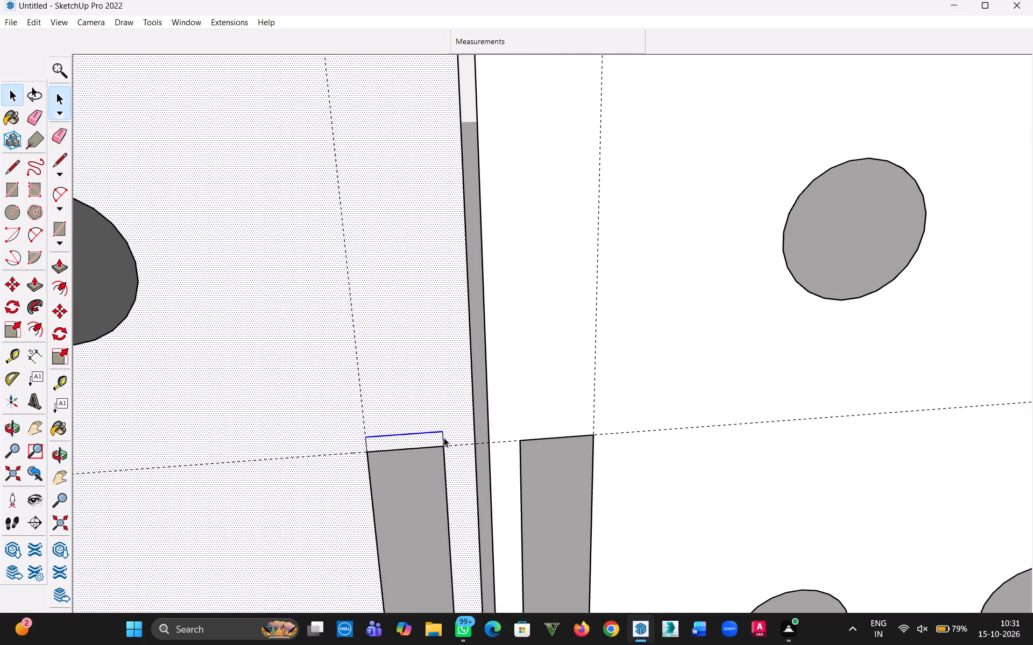
click(385, 450)
scroll(372, 443, up, 9)
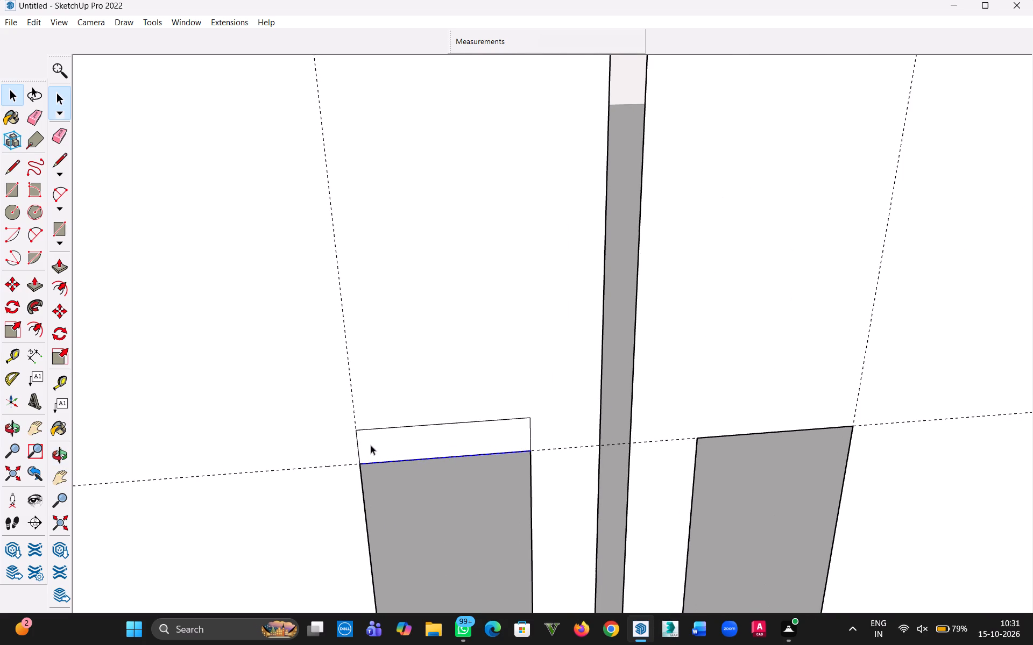
ctrl+click(356, 450)
ctrl+click(386, 425)
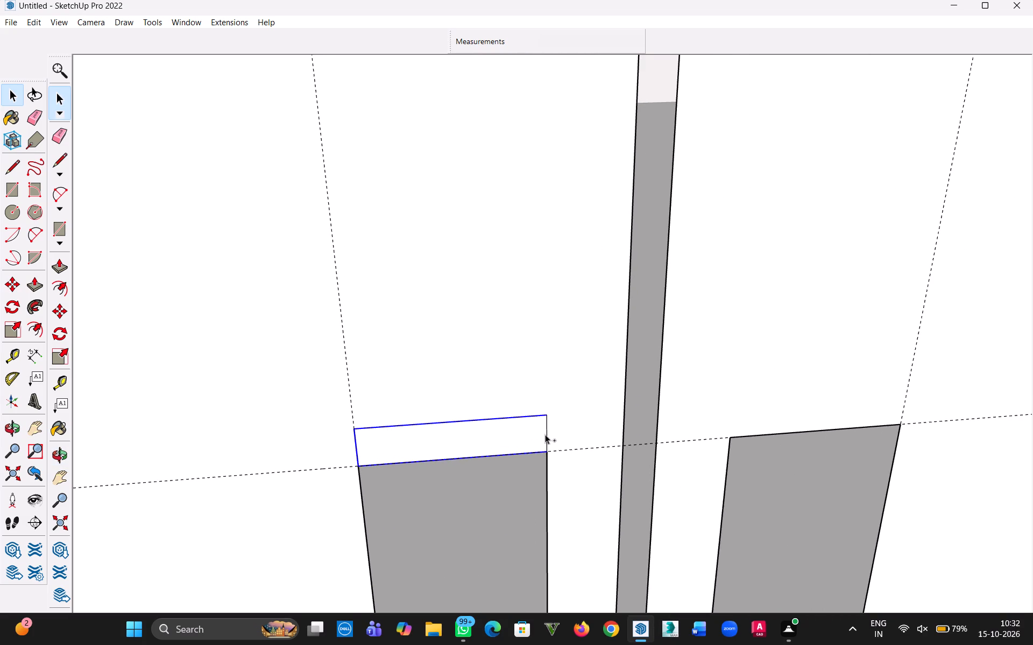
ctrl+click(547, 434)
key(m)
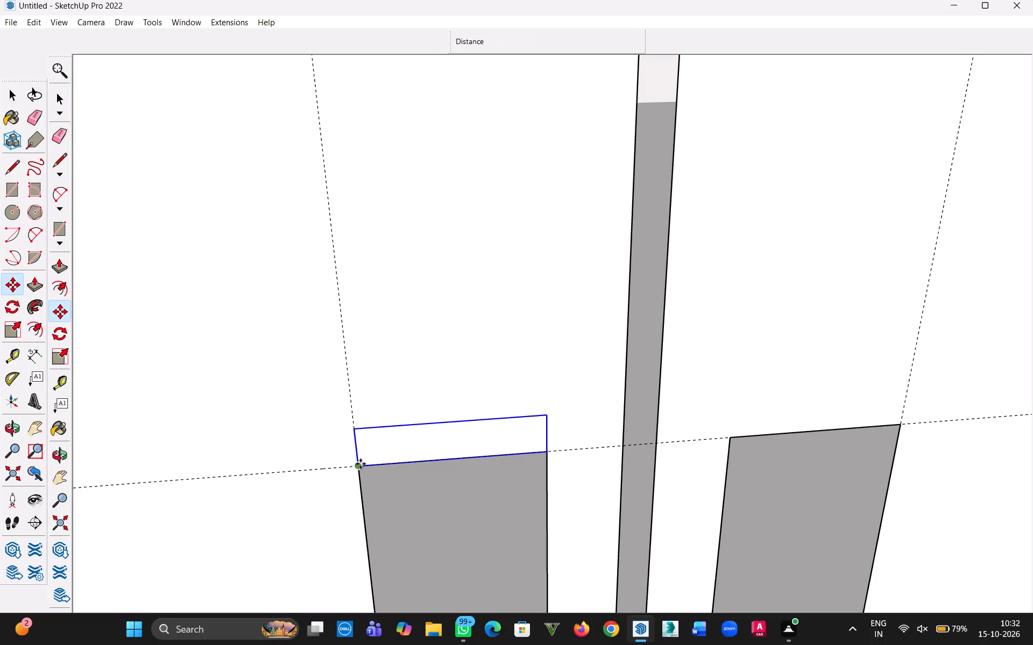
click(546, 450)
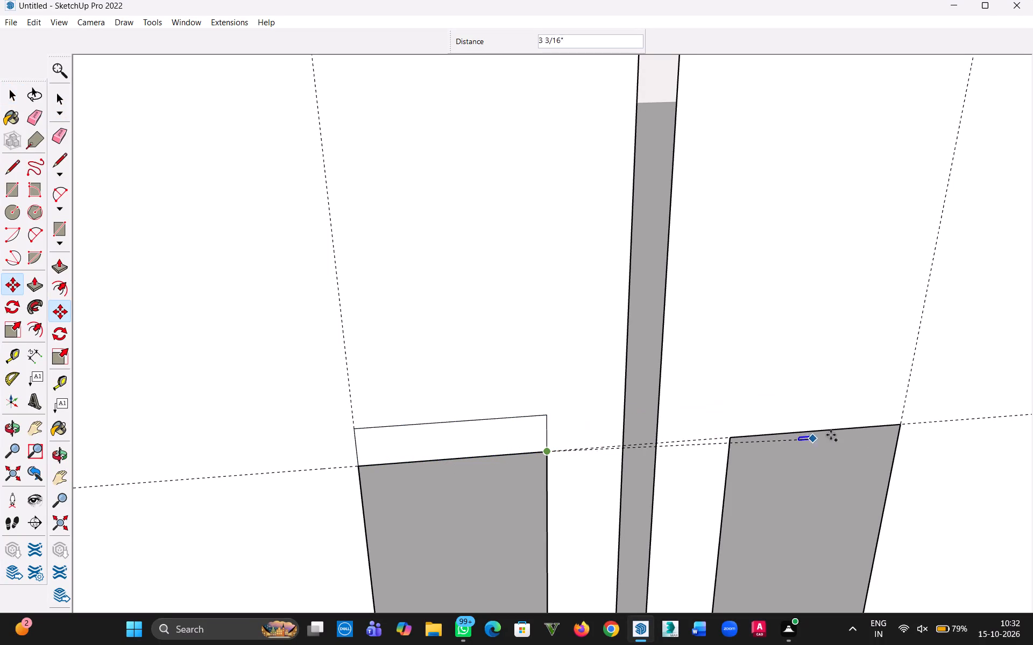
click(901, 420)
Copy the small rectangle from above the right slot to directly below the left slot's bottom edge.
scroll(761, 520, down, 1)
key(h)
drag(760, 524, 760, 517)
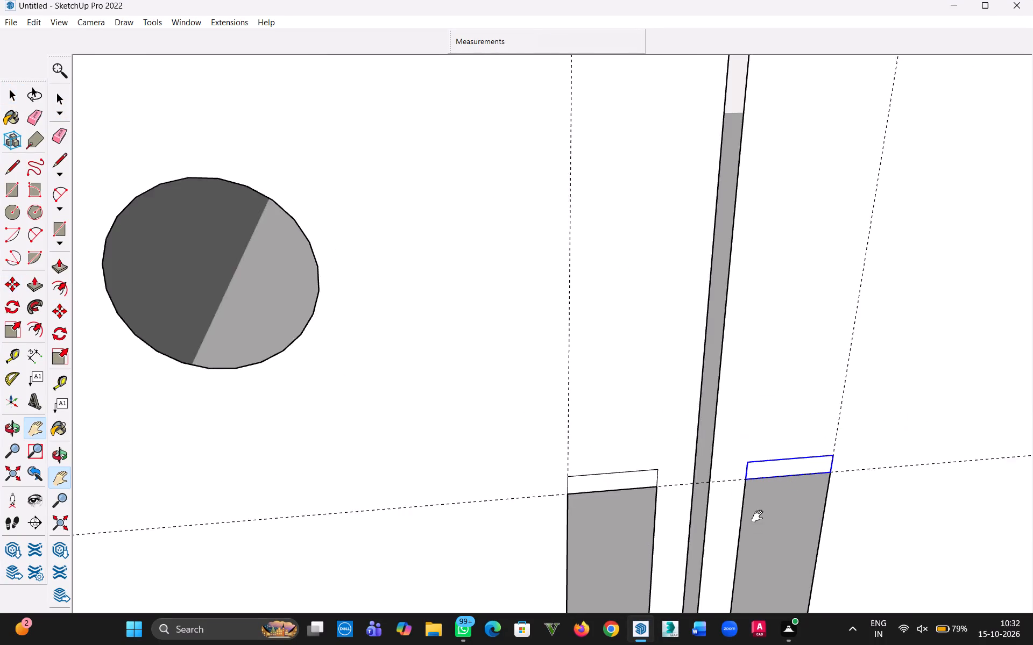
drag(760, 517, 733, 391)
scroll(703, 395, down, 11)
scroll(656, 261, up, 9)
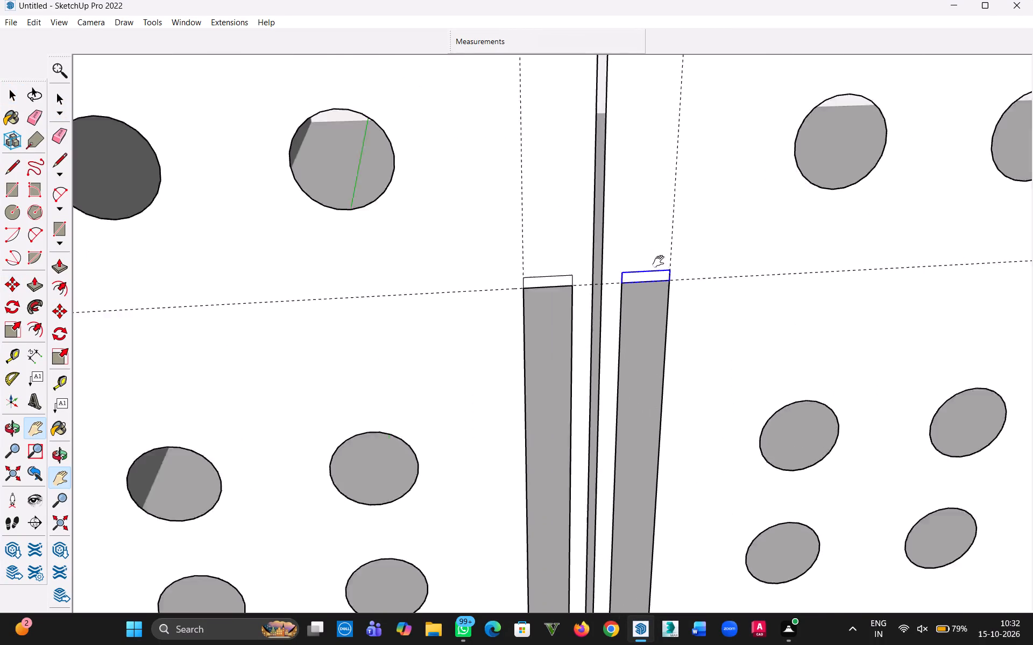
scroll(661, 262, up, 8)
scroll(666, 288, down, 5)
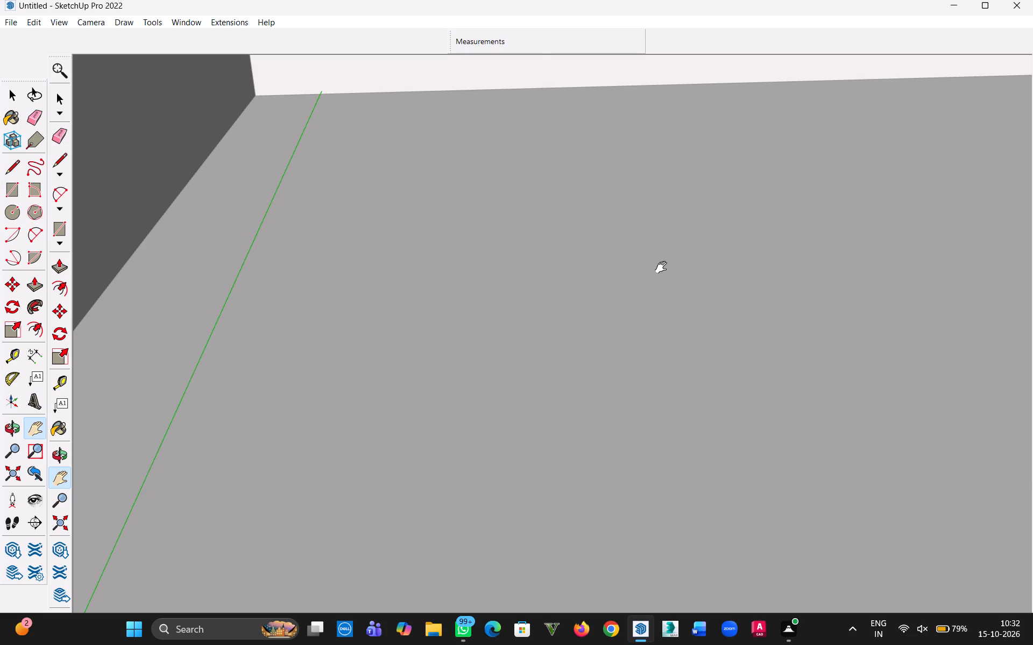
key(Escape)
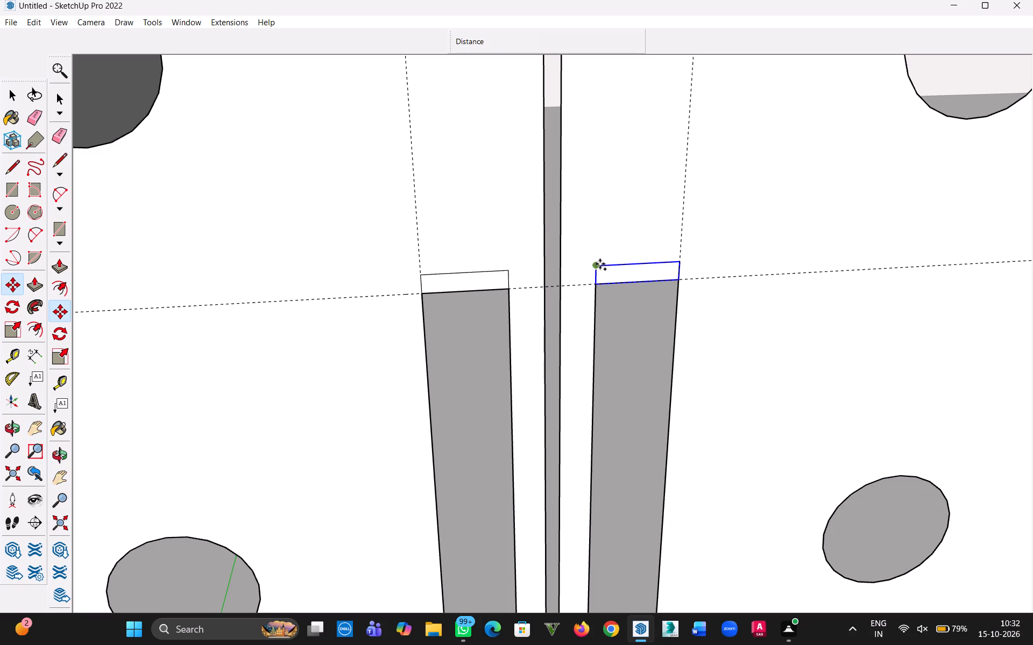
click(595, 264)
key(h)
drag(544, 422, 569, 84)
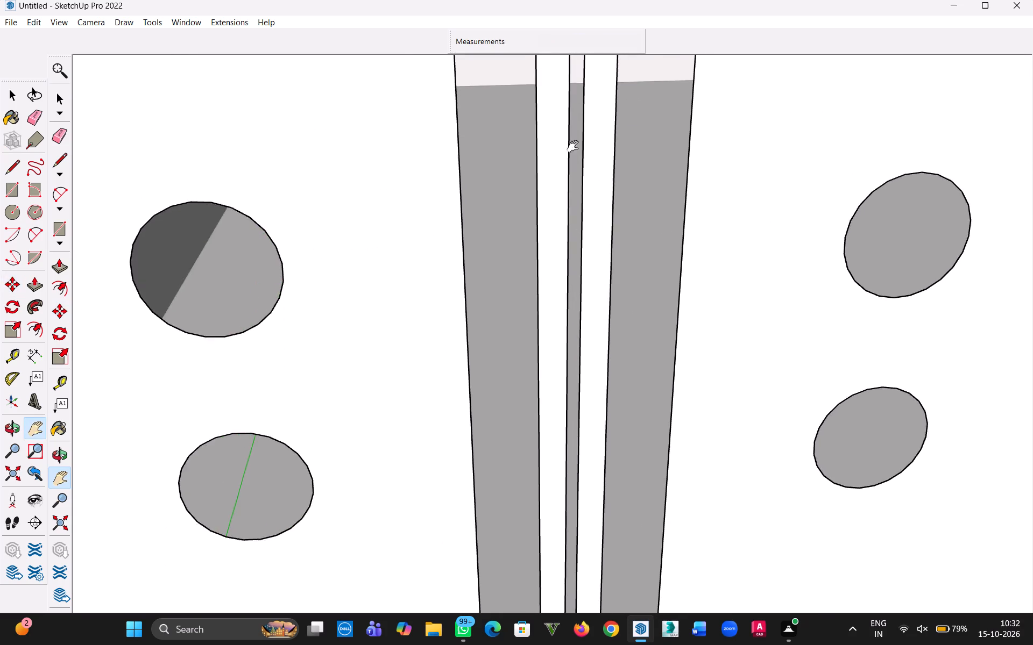
scroll(628, 420, down, 7)
drag(592, 489, 561, 314)
scroll(586, 446, up, 10)
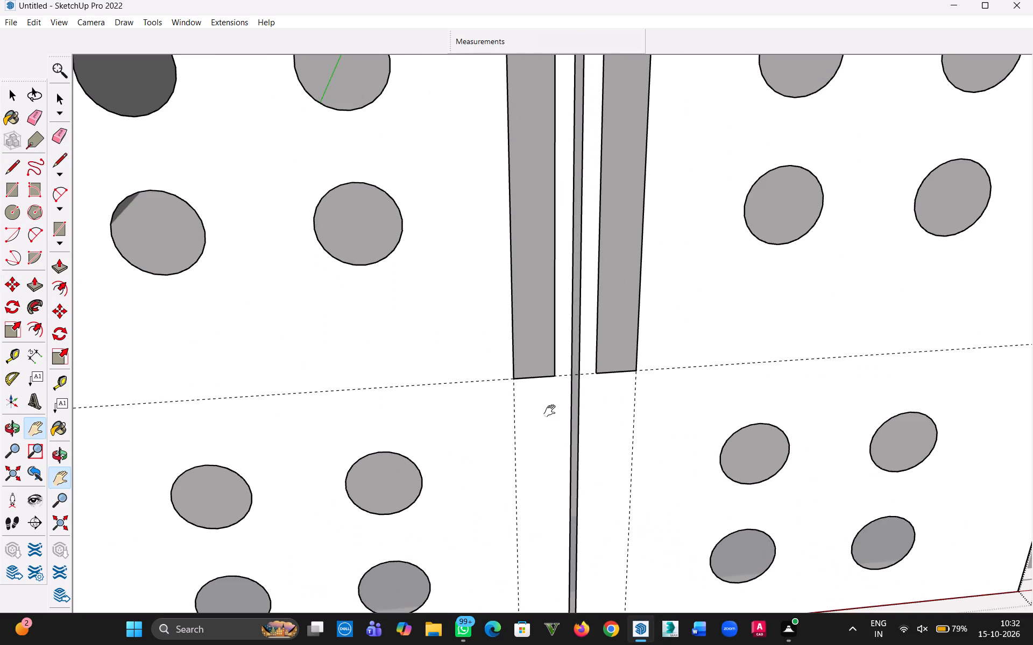
key(Escape)
scroll(529, 386, up, 9)
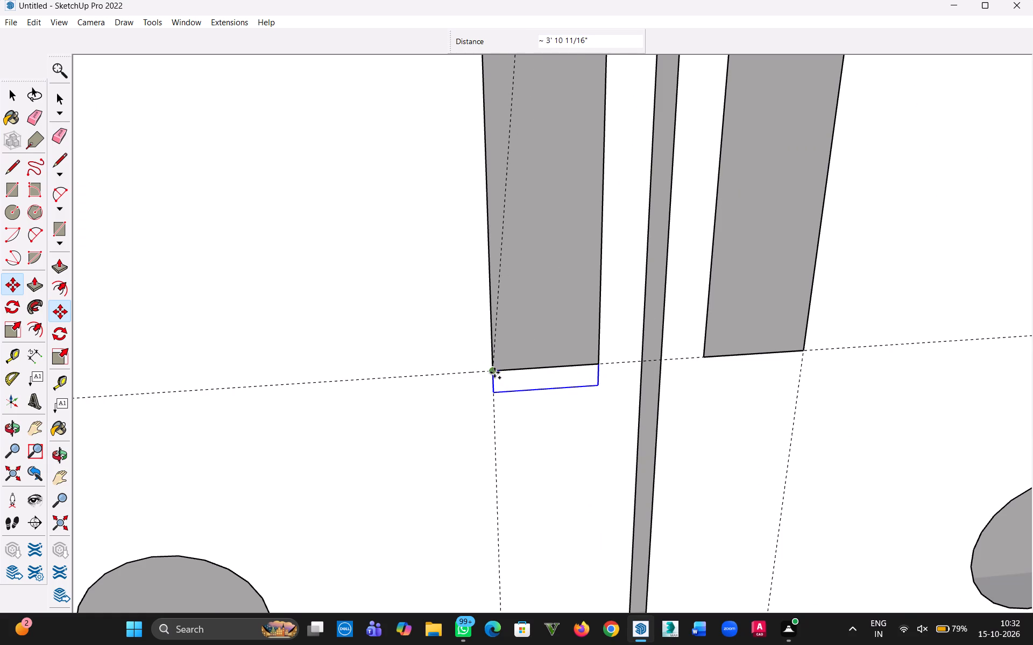
click(494, 372)
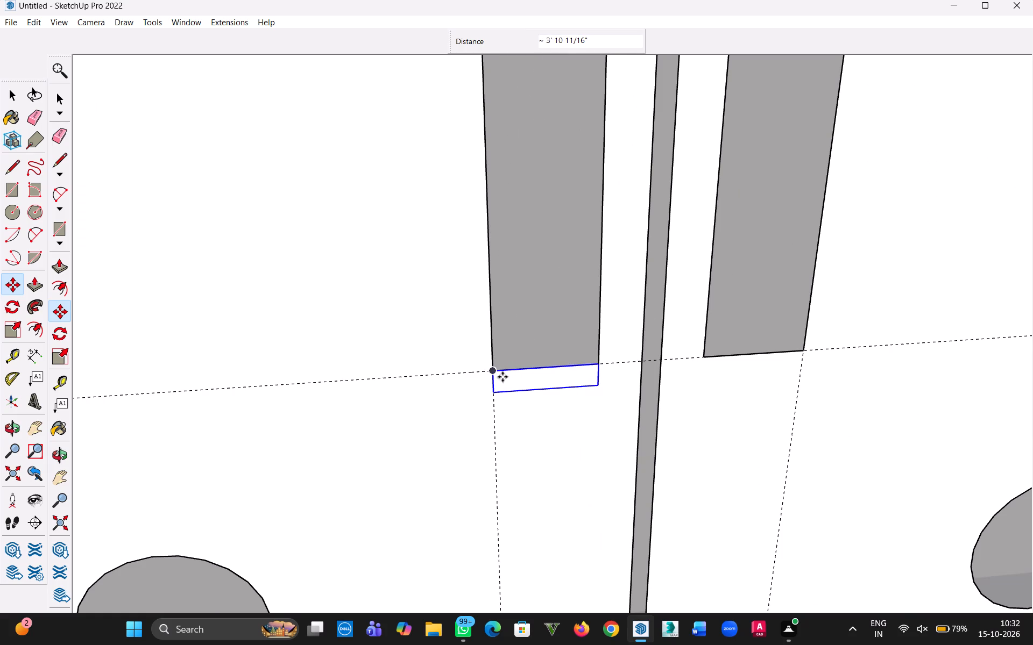
Copy the small rectangle below the left slot about 4 1/4" across to sit below the right slot.
key(m)
click(600, 367)
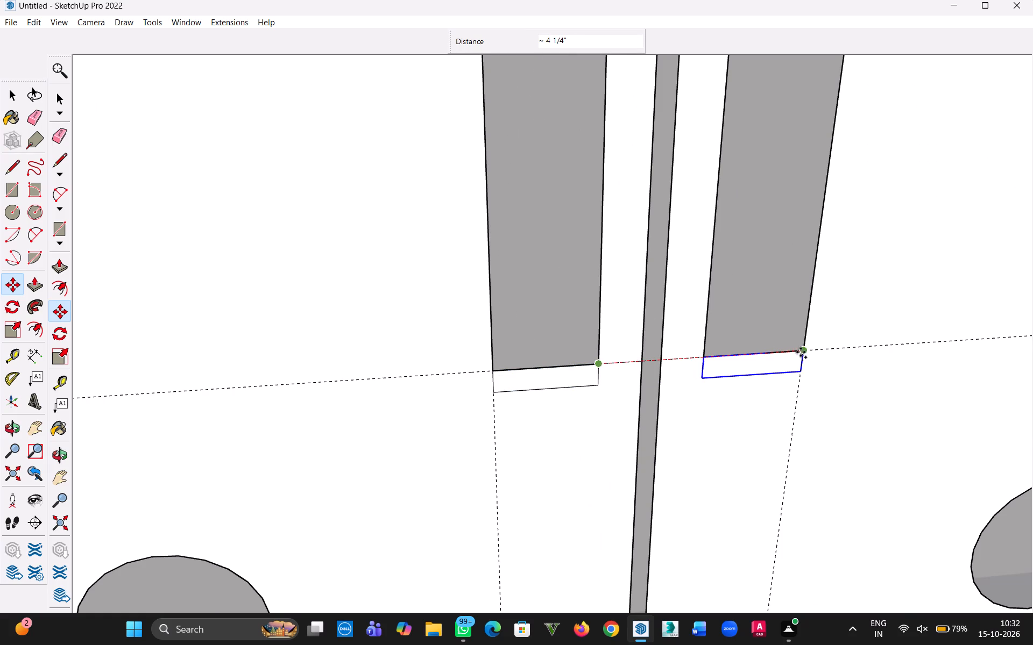
click(802, 354)
click(10, 101)
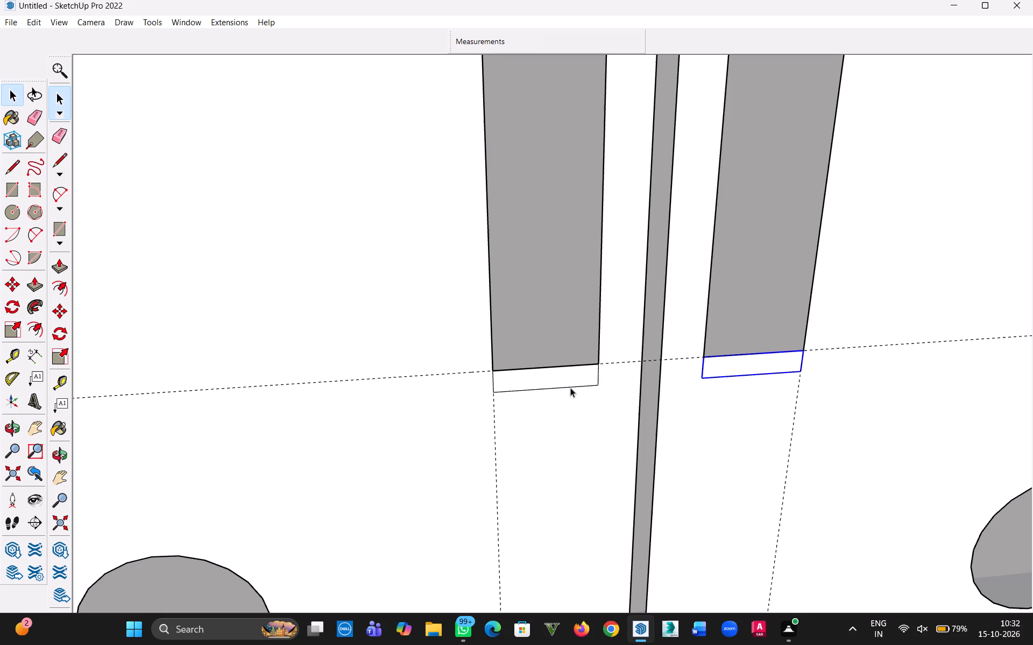
Extrude the small rectangle below the right slot outward by 2".
key(p)
click(744, 359)
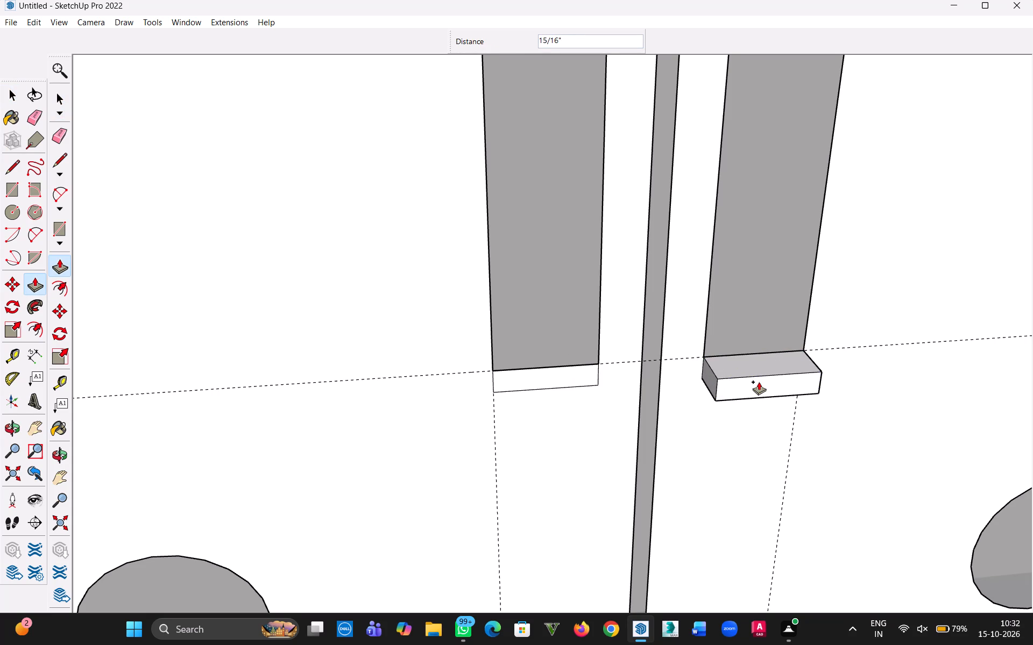
text(2")
key(Return)
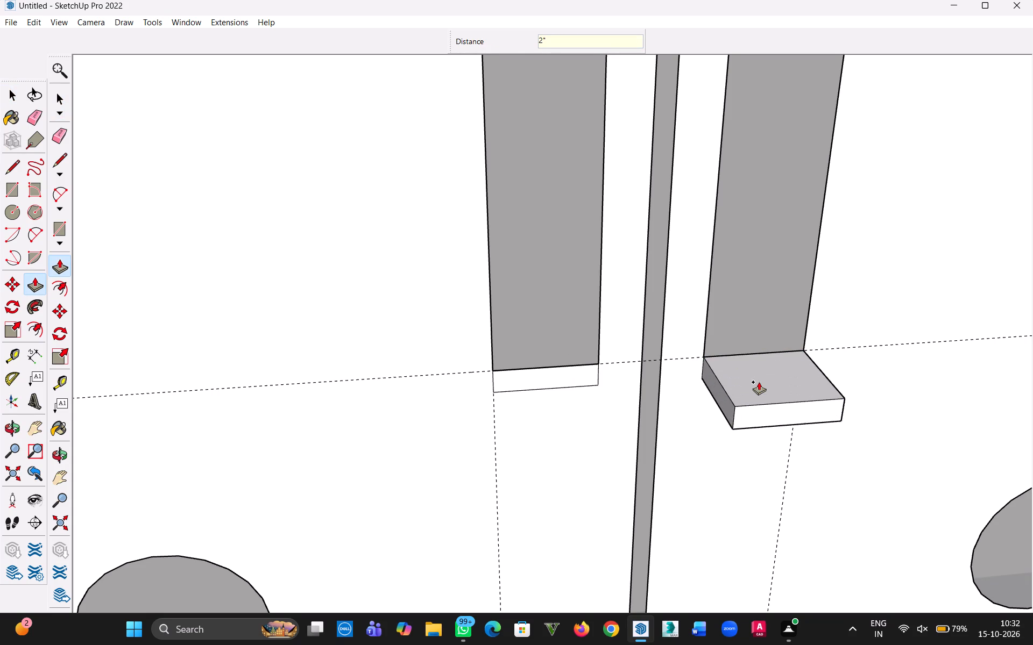
Extrude the small rectangle below the left slot outward by the same 2" as the right one.
scroll(765, 358, down, 9)
middle_drag(762, 326, 734, 426)
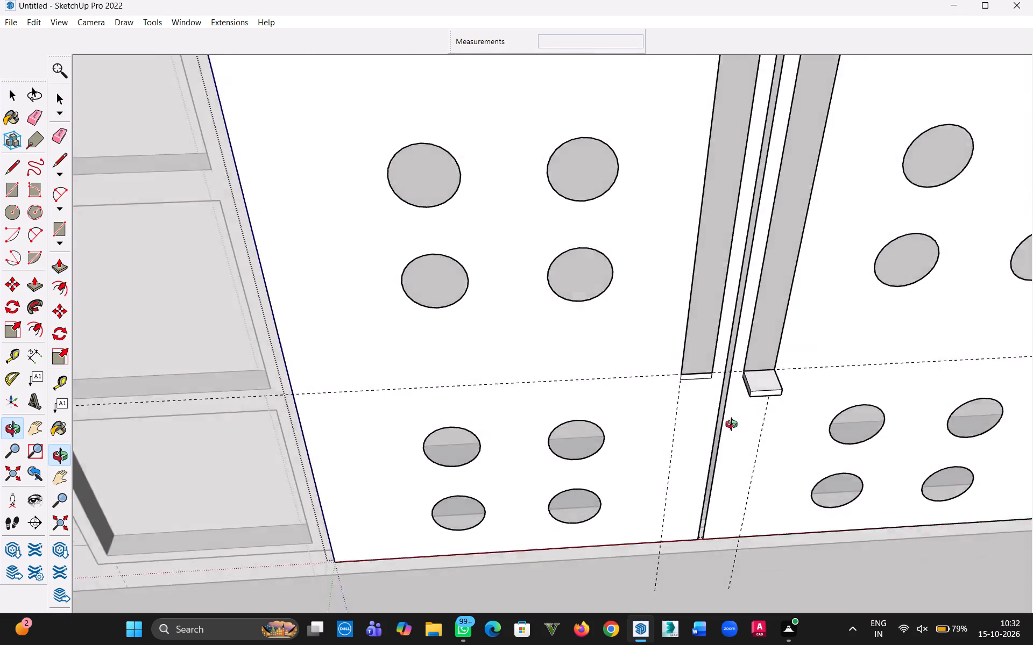
middle_drag(734, 426, 726, 447)
scroll(714, 382, down, 6)
scroll(705, 383, up, 10)
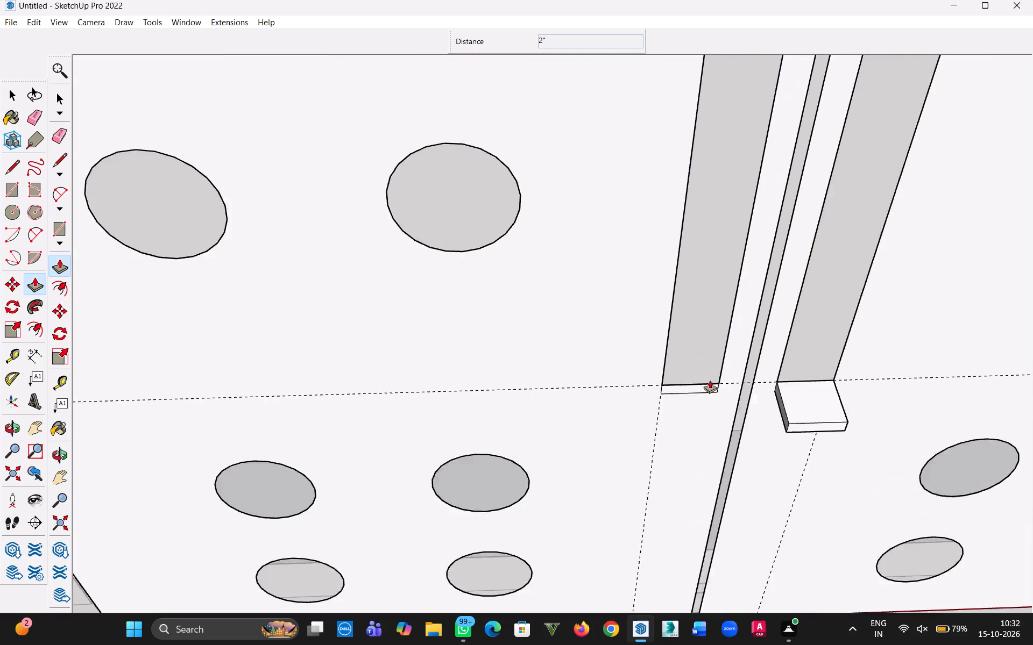
scroll(710, 380, up, 8)
double_click(682, 392)
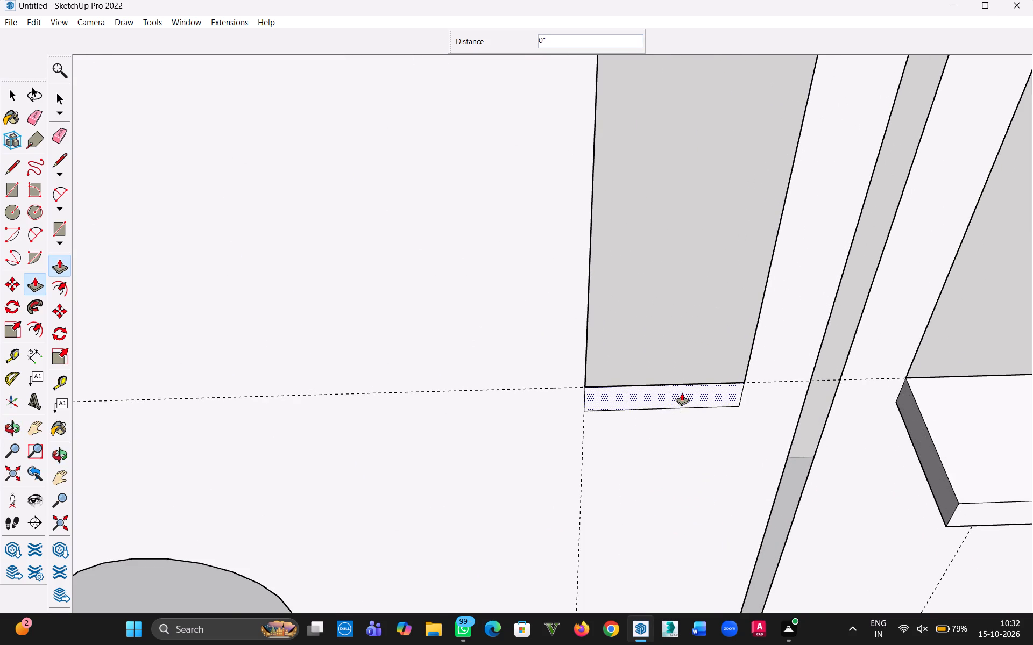
Extrude the small rectangles above the left and right slots outward by the same 2".
scroll(681, 396, down, 19)
key(h)
drag(711, 233, 711, 233)
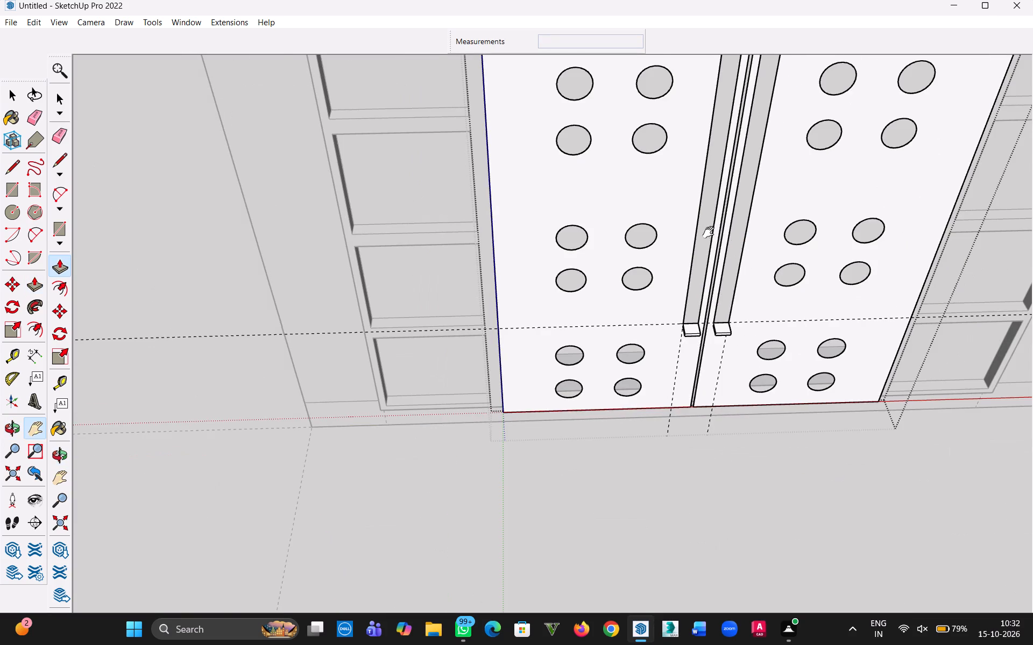
drag(711, 233, 637, 414)
scroll(654, 246, up, 6)
key(Escape)
scroll(638, 202, up, 7)
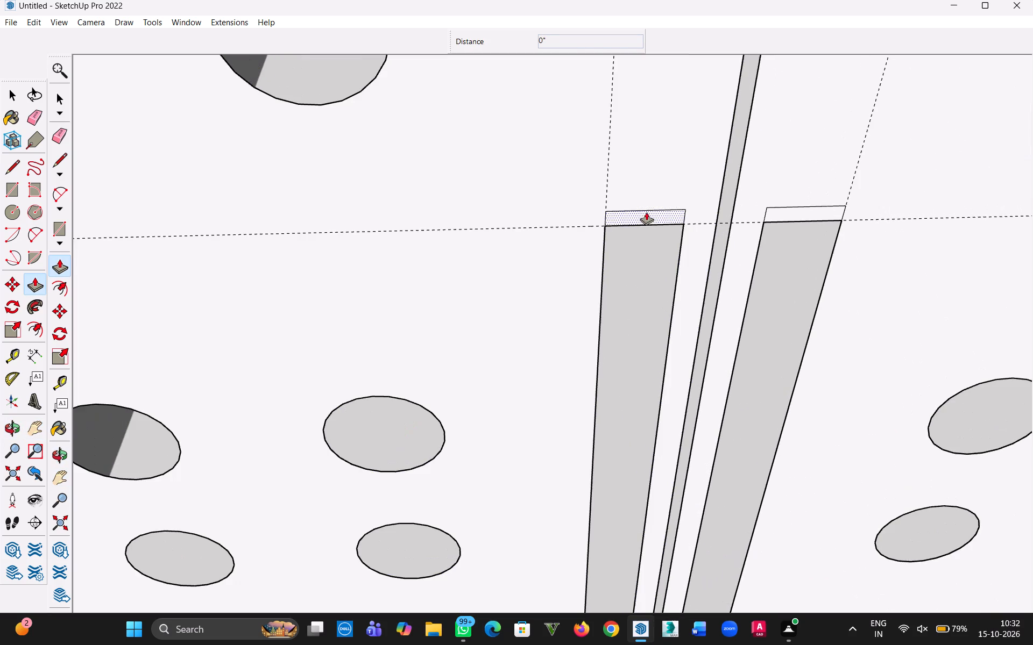
double_click(649, 217)
double_click(787, 214)
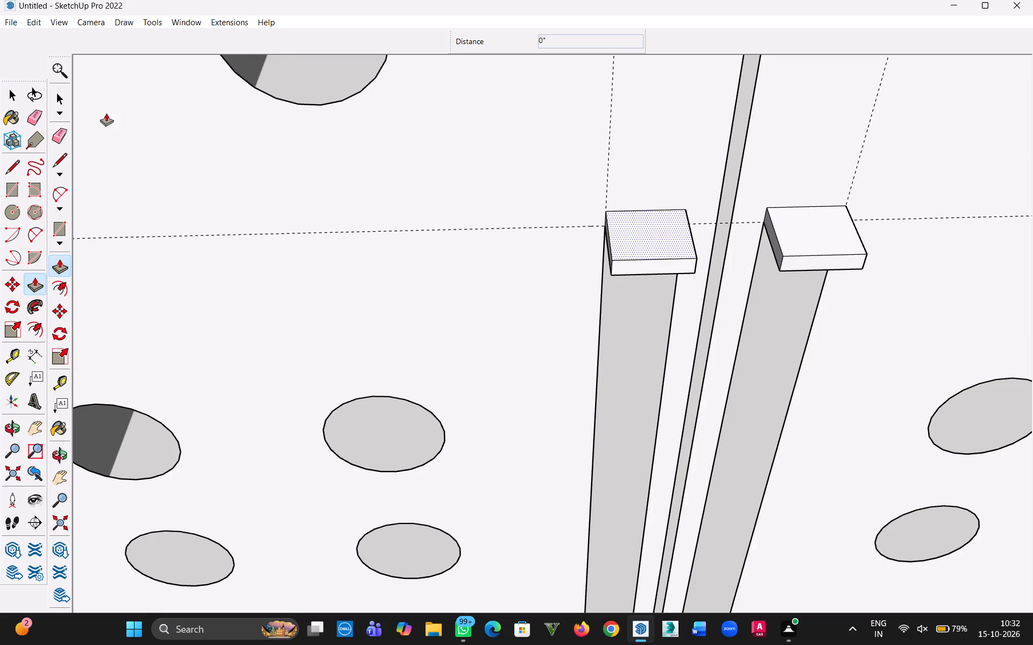
Examine the projecting ledges above the two slots from the front, the side and slot level.
click(15, 98)
middle_drag(490, 302, 500, 261)
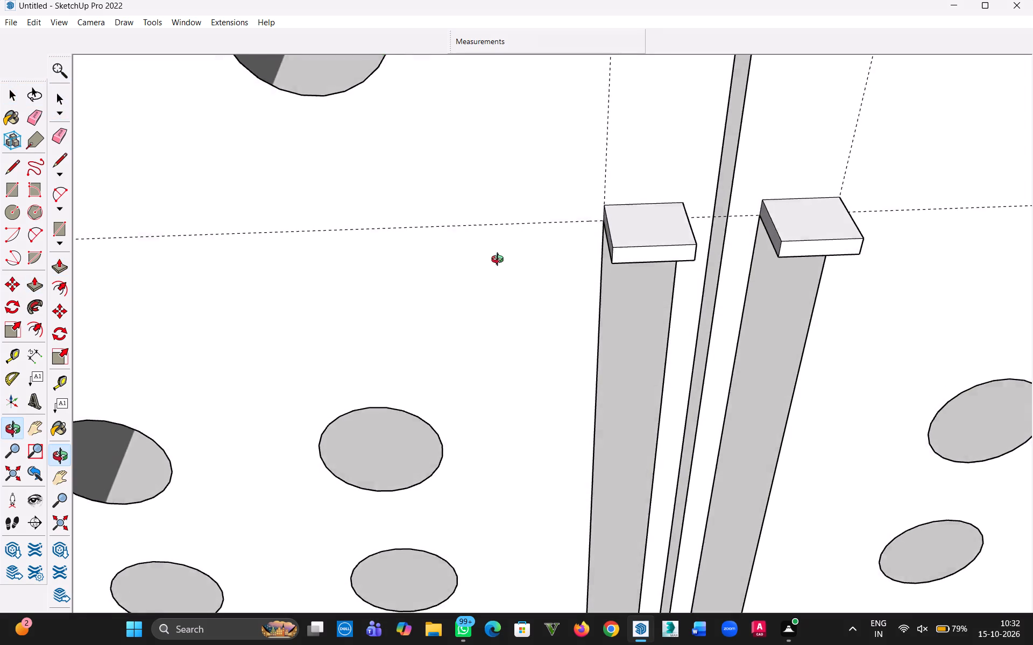
middle_drag(500, 261, 500, 194)
scroll(547, 296, down, 5)
key(h)
drag(542, 406, 541, 305)
middle_drag(546, 293, 716, 363)
scroll(643, 175, up, 5)
scroll(597, 160, down, 5)
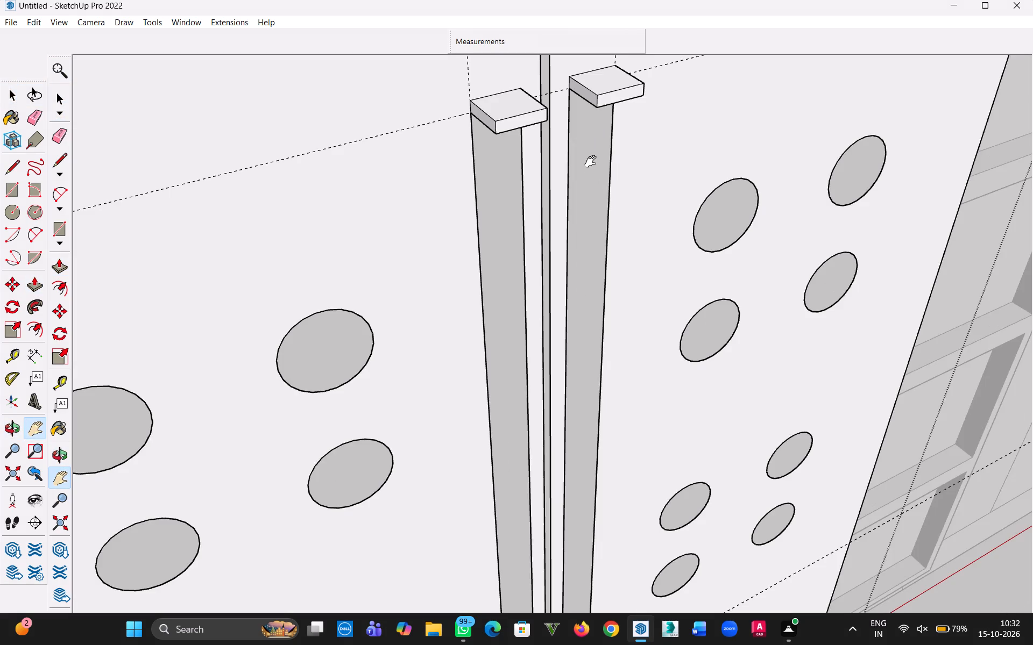
middle_drag(584, 166, 612, 178)
scroll(611, 189, up, 10)
middle_drag(627, 234, 652, 105)
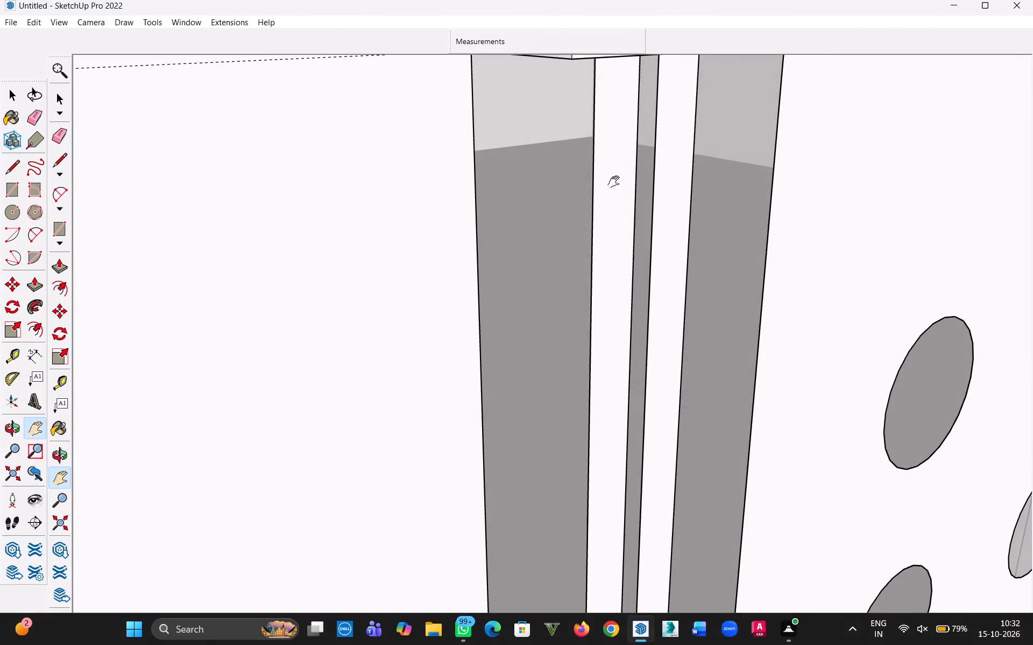
key(h)
drag(610, 190, 472, 361)
middle_drag(464, 362, 538, 274)
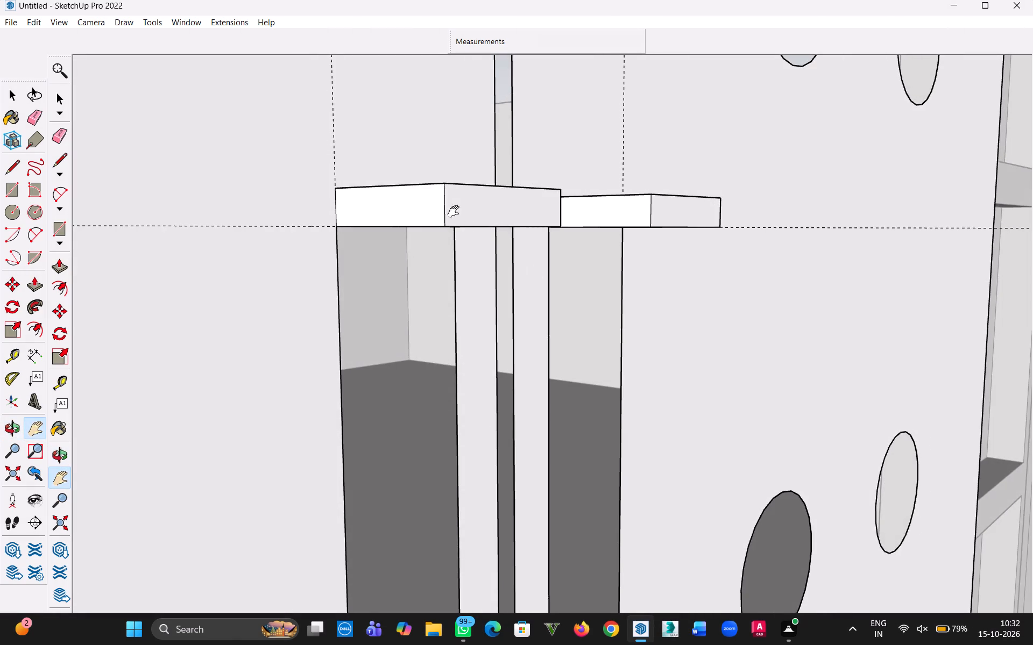
middle_drag(491, 245, 389, 349)
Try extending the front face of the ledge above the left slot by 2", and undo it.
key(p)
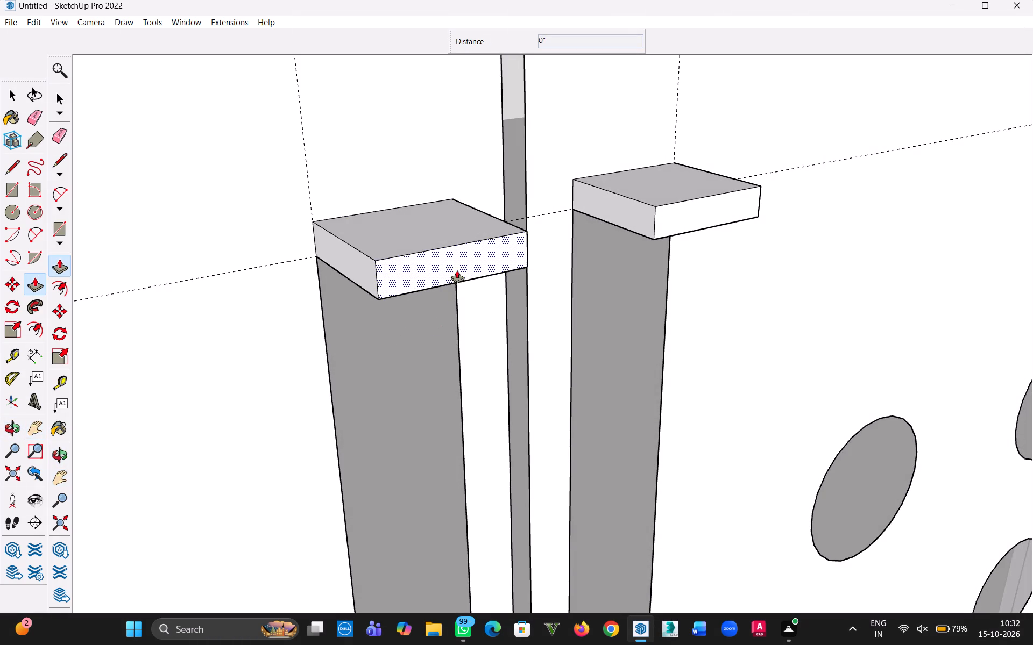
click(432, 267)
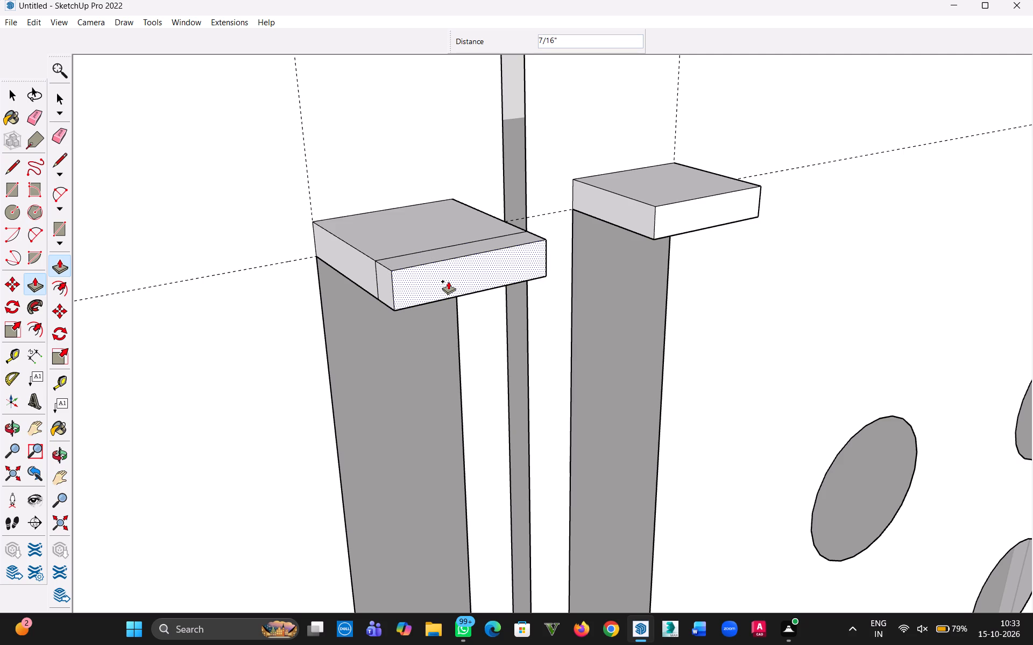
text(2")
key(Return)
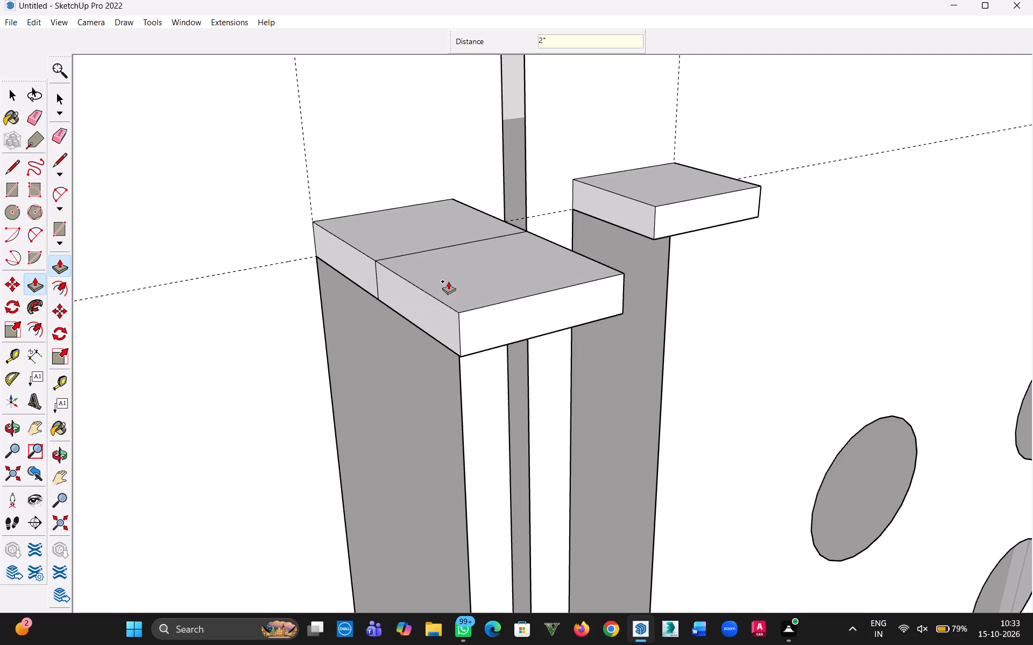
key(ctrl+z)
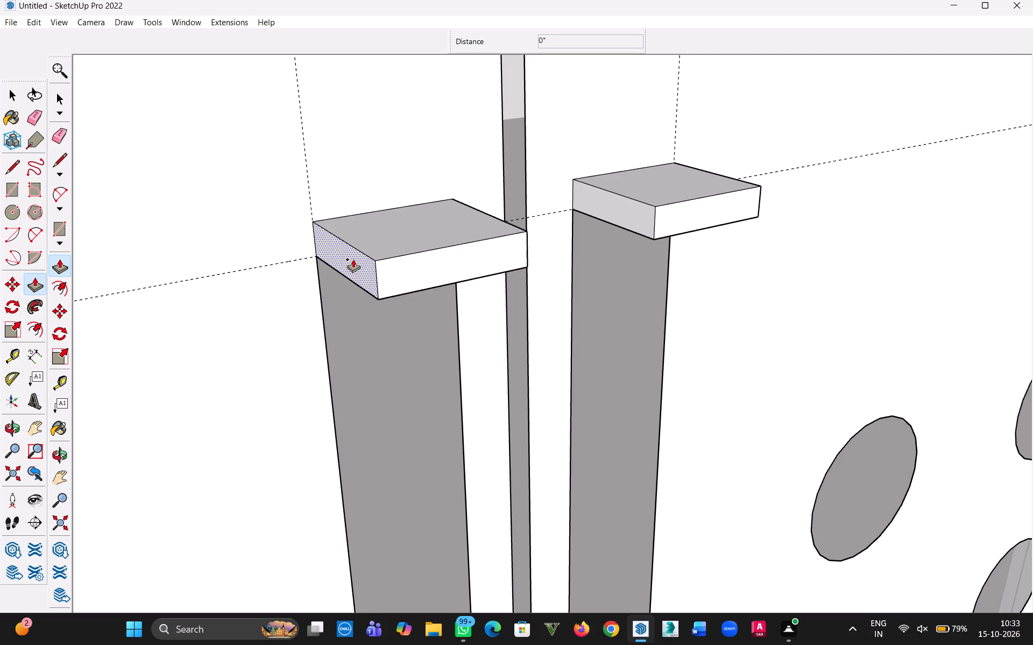
Measure the thickness of the ledge above the left slot along its front face.
key(t)
click(330, 273)
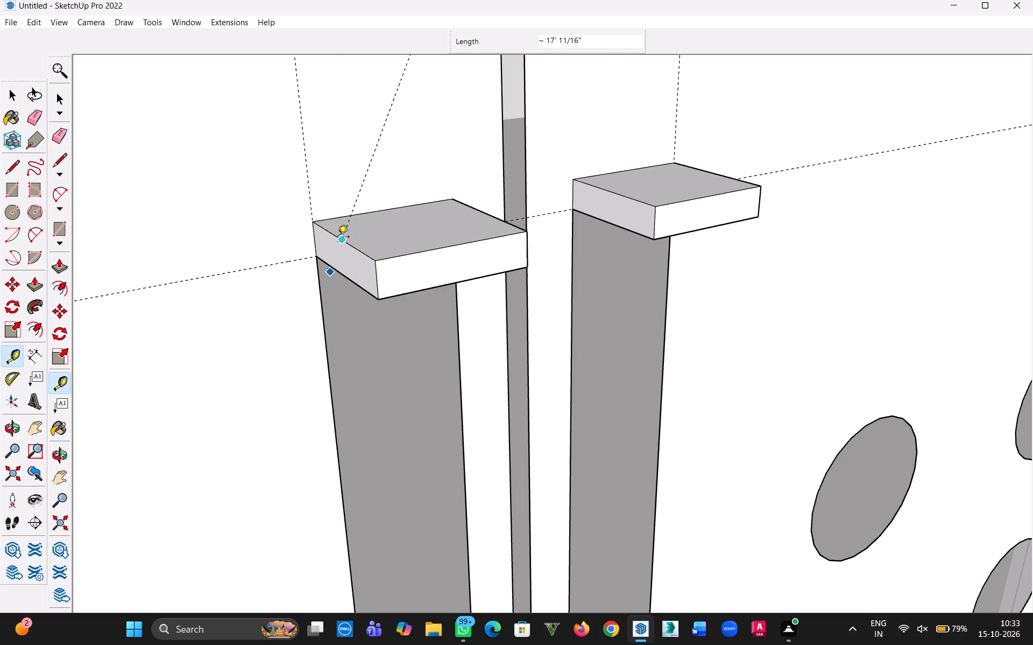
key(Escape)
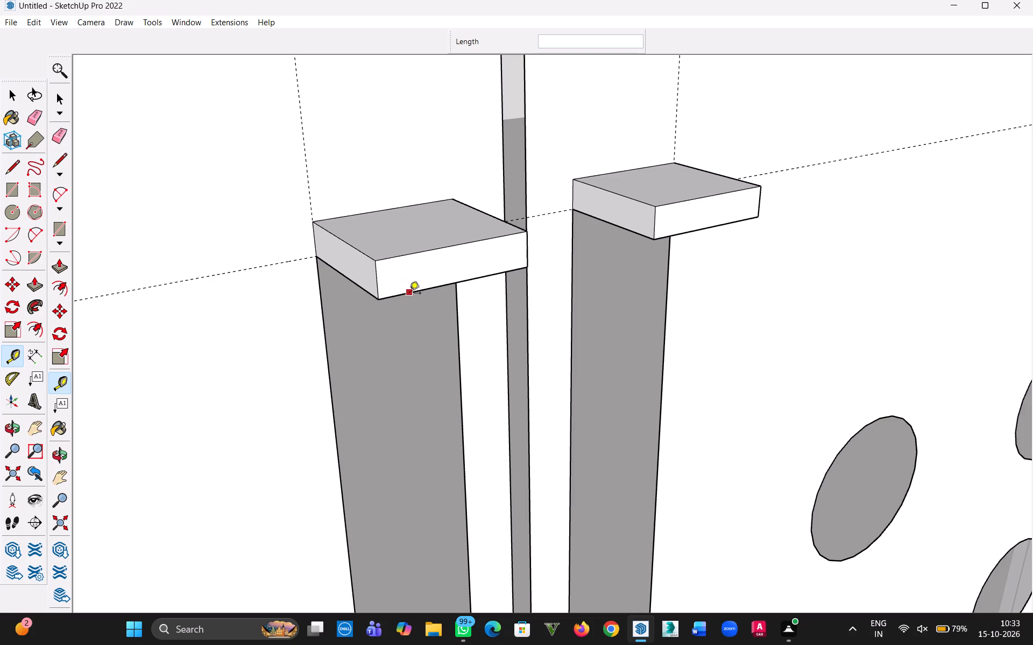
click(409, 294)
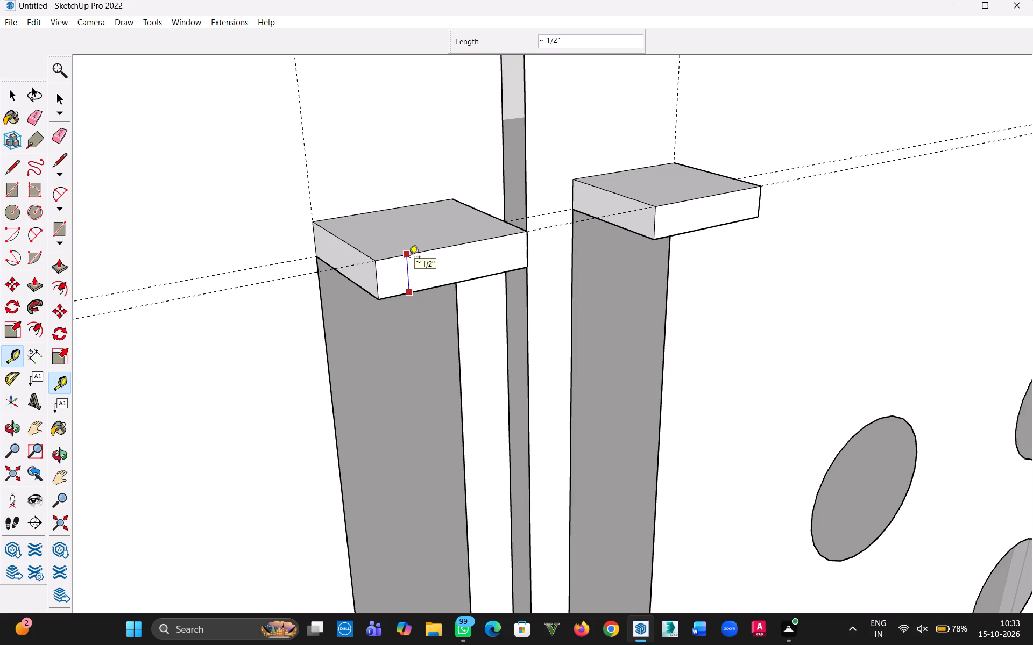
key(Escape)
Extend the front faces of the ledges above the left and right slots by 1/2" each.
key(p)
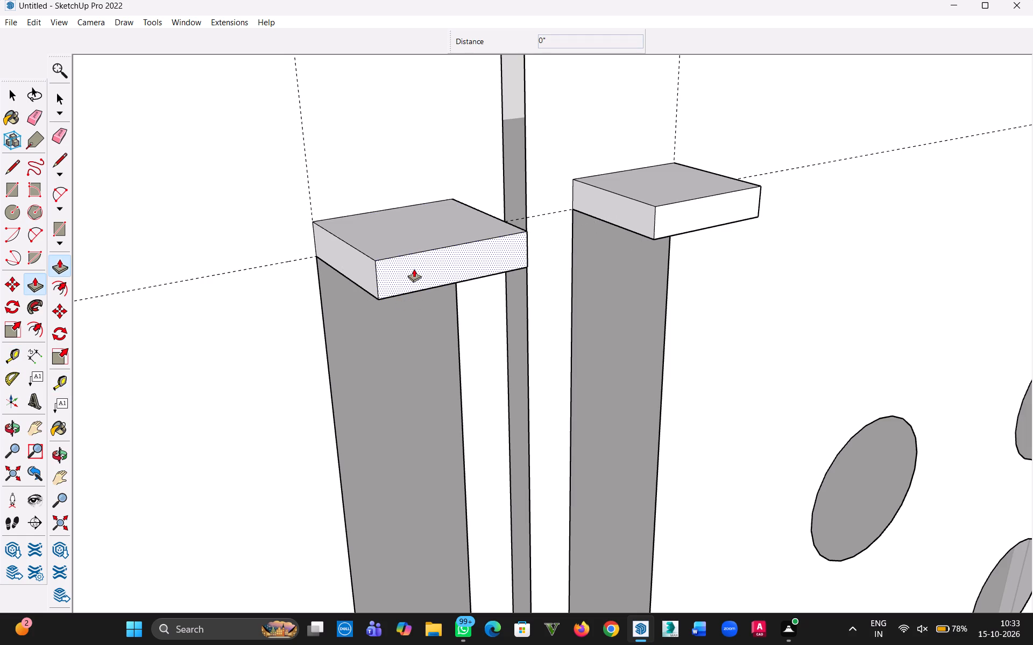
click(414, 269)
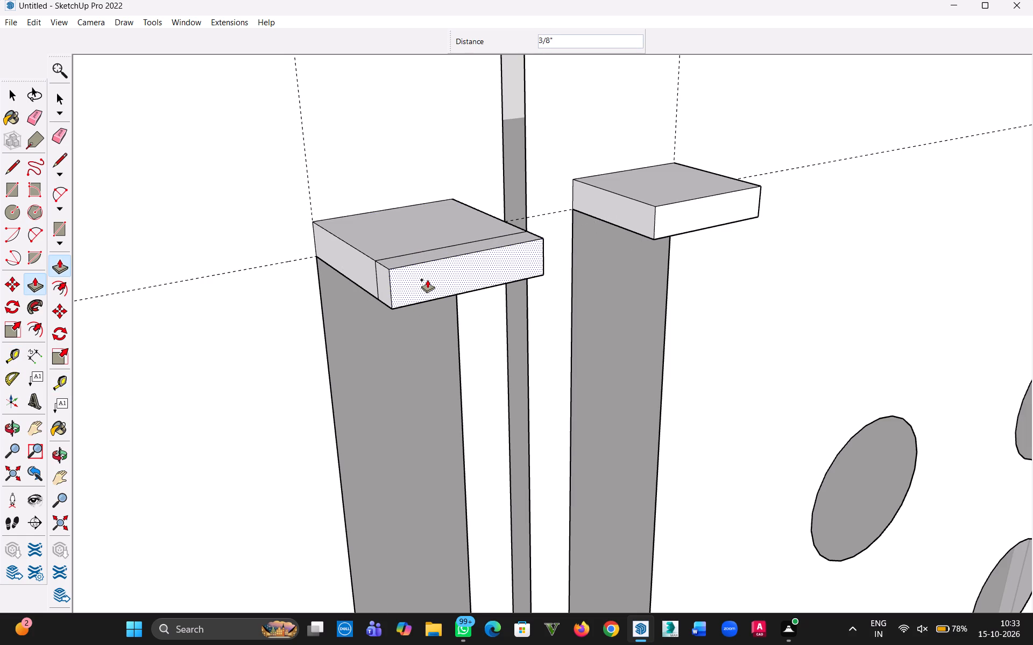
text(1/2")
key(Return)
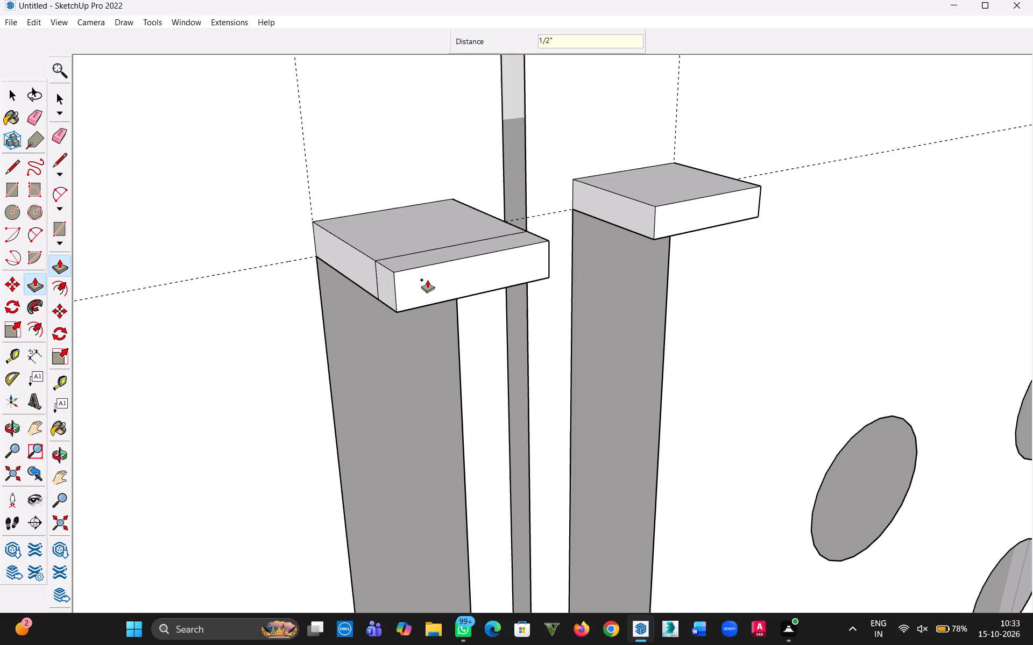
double_click(709, 215)
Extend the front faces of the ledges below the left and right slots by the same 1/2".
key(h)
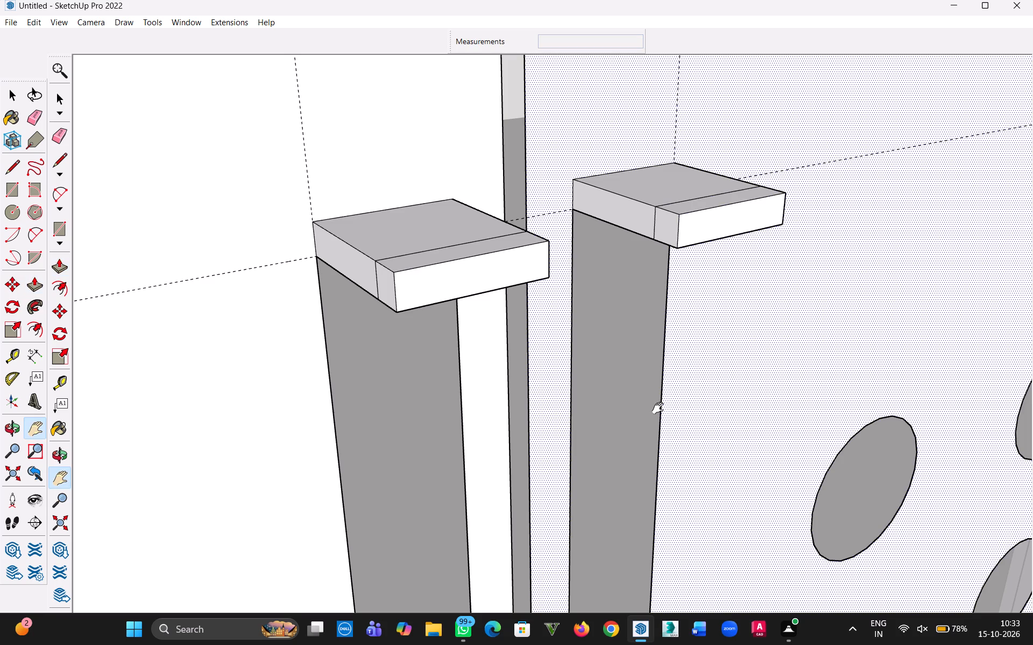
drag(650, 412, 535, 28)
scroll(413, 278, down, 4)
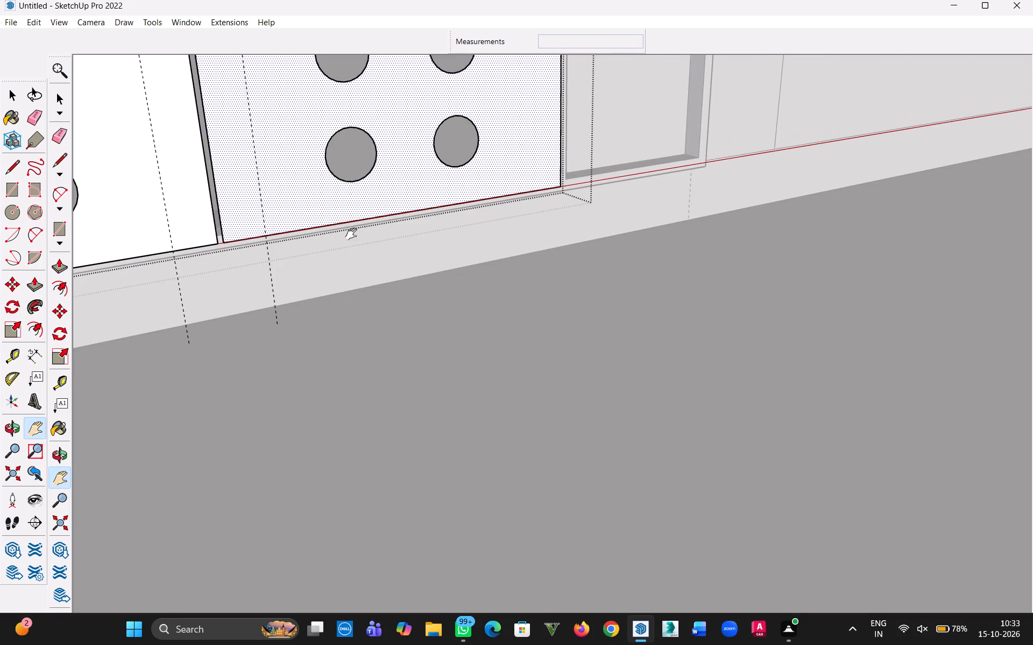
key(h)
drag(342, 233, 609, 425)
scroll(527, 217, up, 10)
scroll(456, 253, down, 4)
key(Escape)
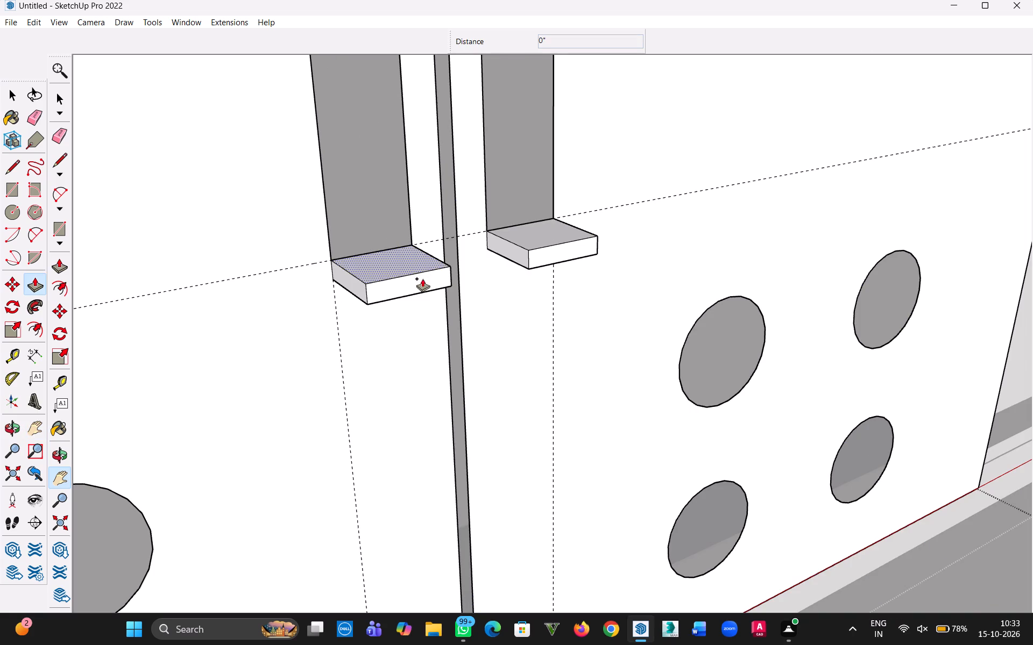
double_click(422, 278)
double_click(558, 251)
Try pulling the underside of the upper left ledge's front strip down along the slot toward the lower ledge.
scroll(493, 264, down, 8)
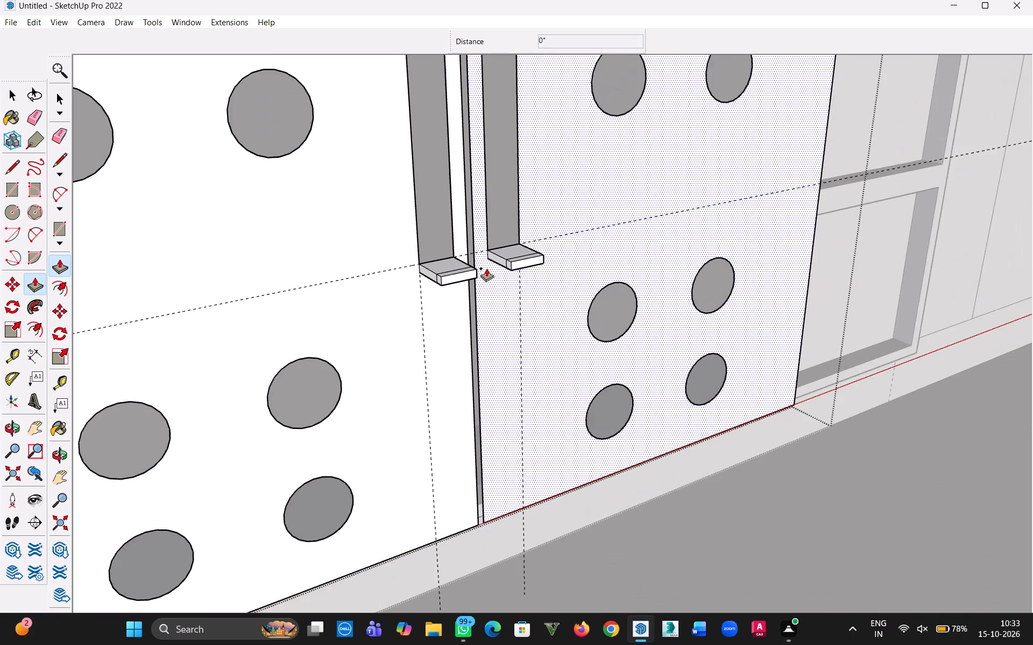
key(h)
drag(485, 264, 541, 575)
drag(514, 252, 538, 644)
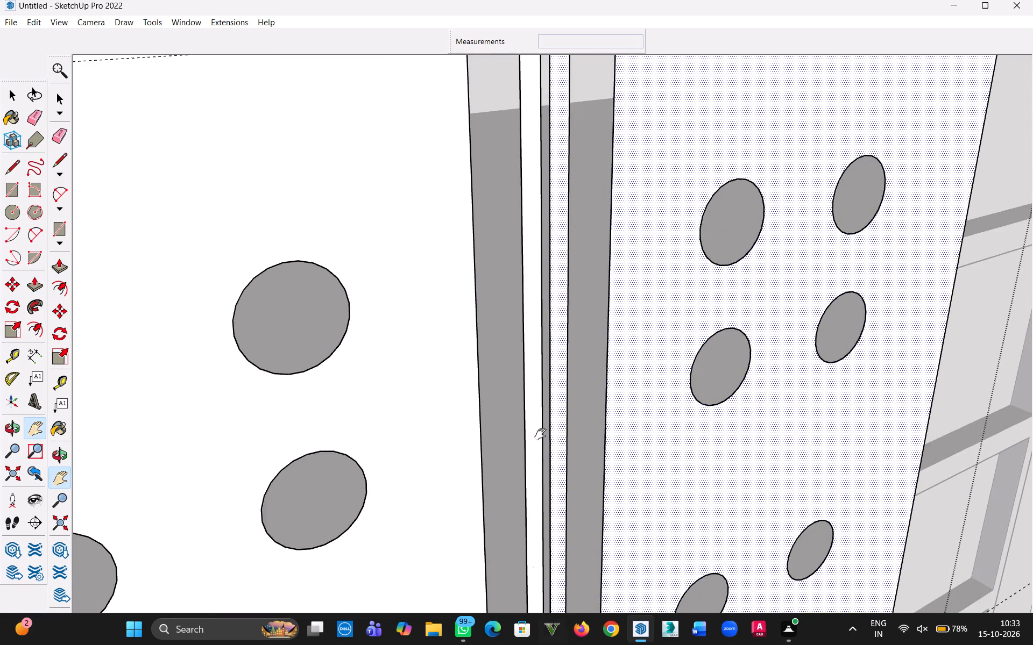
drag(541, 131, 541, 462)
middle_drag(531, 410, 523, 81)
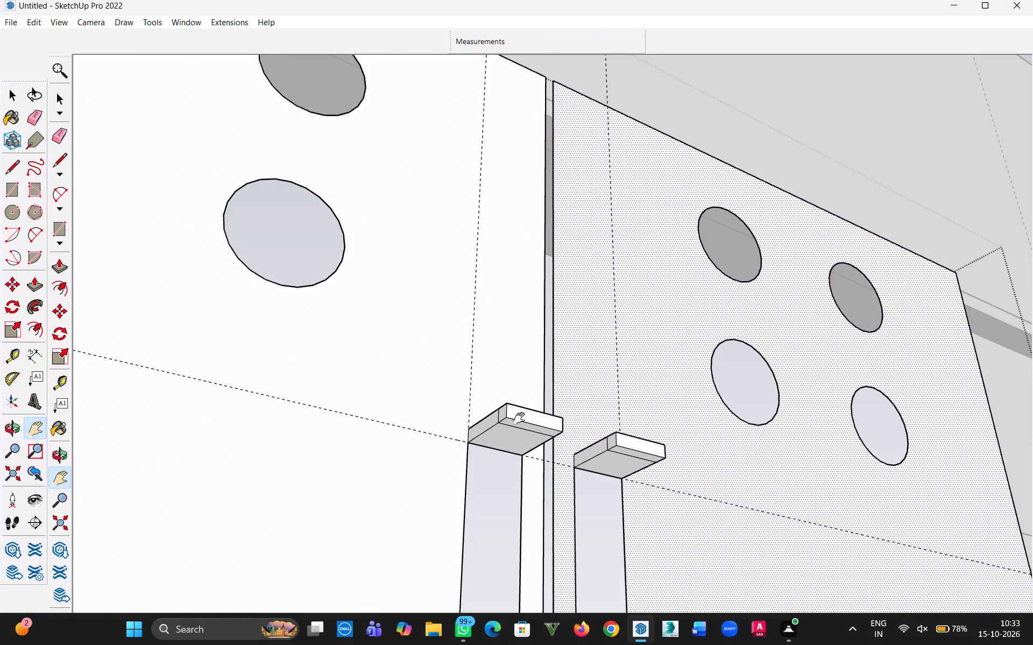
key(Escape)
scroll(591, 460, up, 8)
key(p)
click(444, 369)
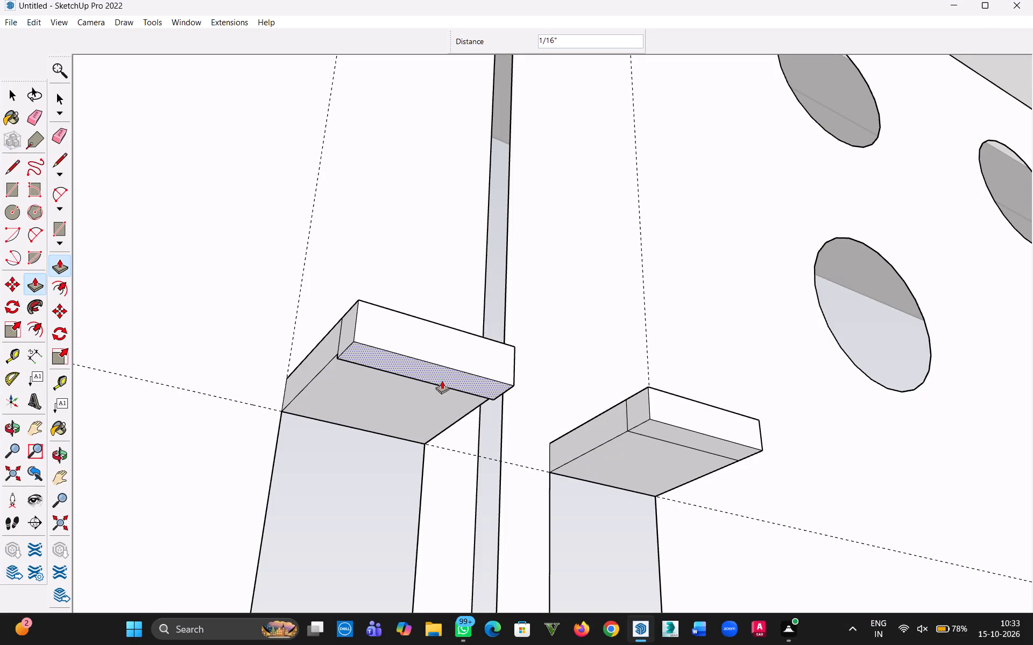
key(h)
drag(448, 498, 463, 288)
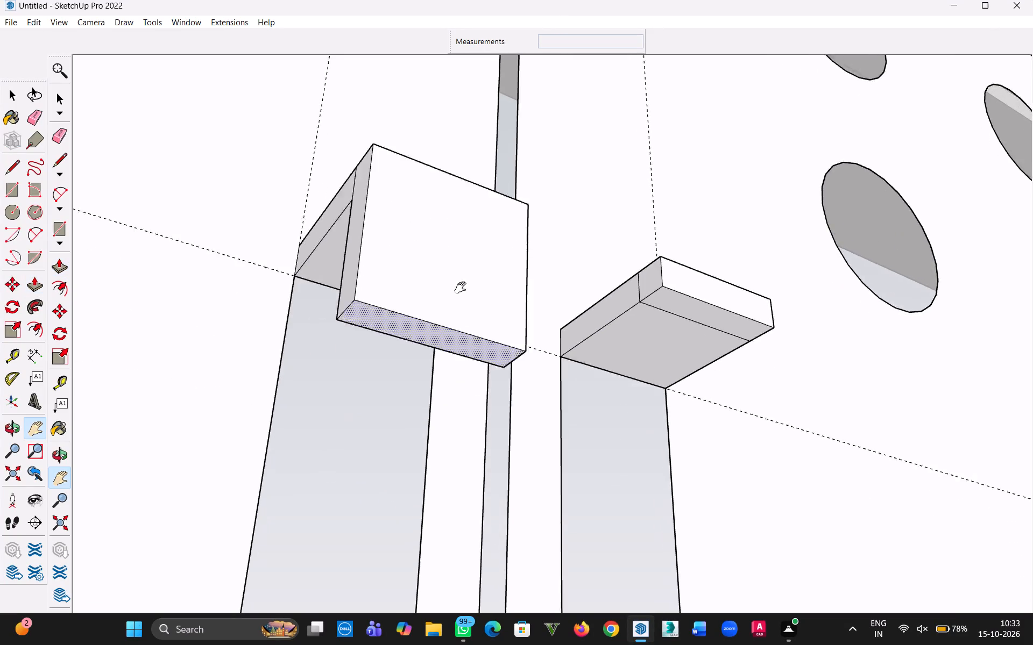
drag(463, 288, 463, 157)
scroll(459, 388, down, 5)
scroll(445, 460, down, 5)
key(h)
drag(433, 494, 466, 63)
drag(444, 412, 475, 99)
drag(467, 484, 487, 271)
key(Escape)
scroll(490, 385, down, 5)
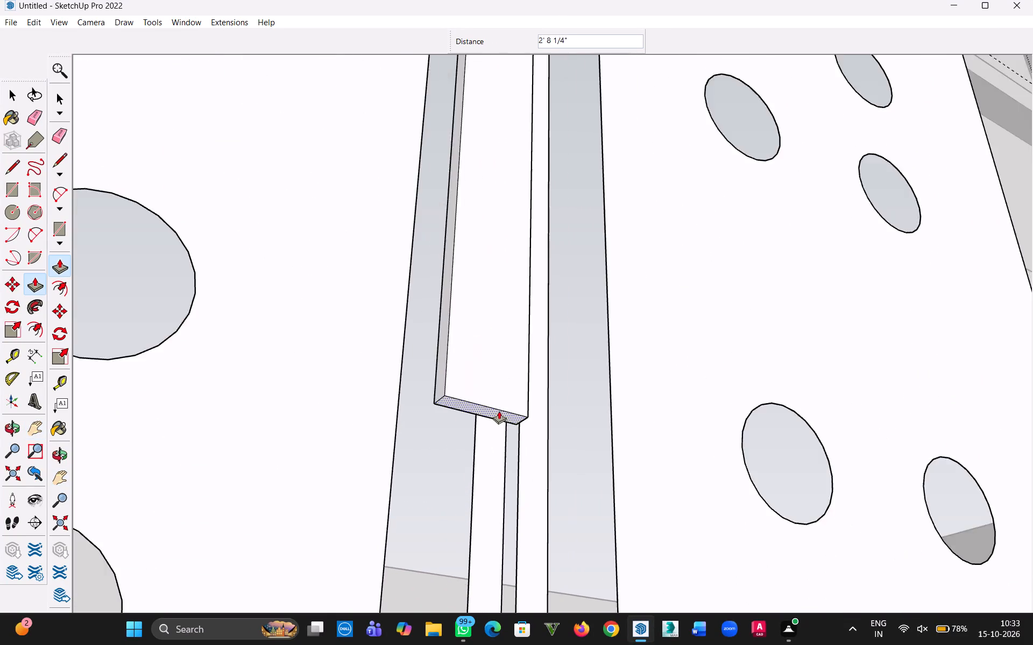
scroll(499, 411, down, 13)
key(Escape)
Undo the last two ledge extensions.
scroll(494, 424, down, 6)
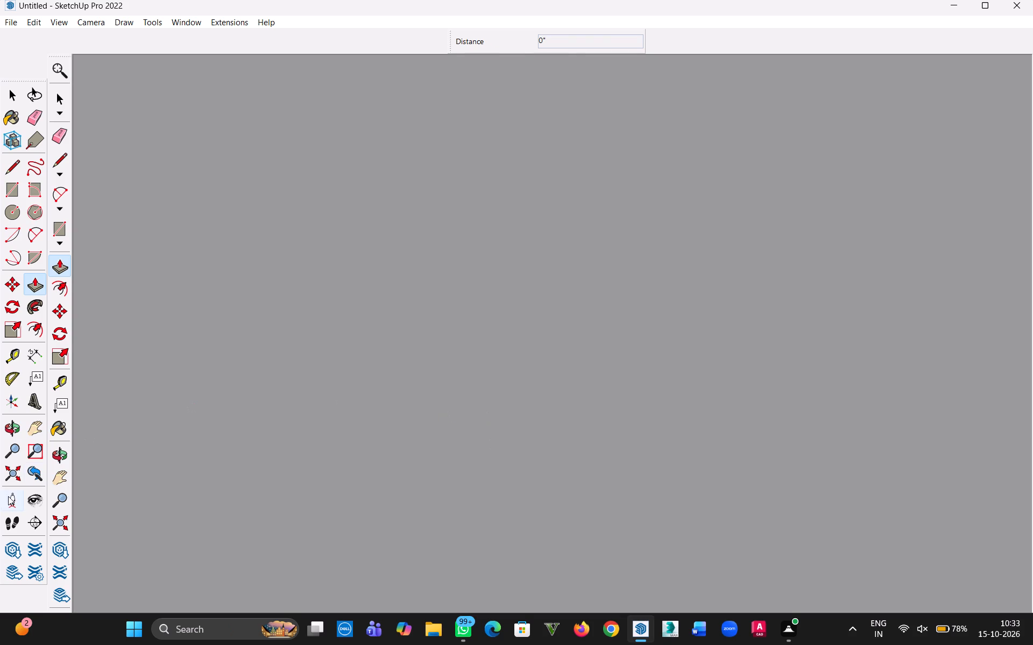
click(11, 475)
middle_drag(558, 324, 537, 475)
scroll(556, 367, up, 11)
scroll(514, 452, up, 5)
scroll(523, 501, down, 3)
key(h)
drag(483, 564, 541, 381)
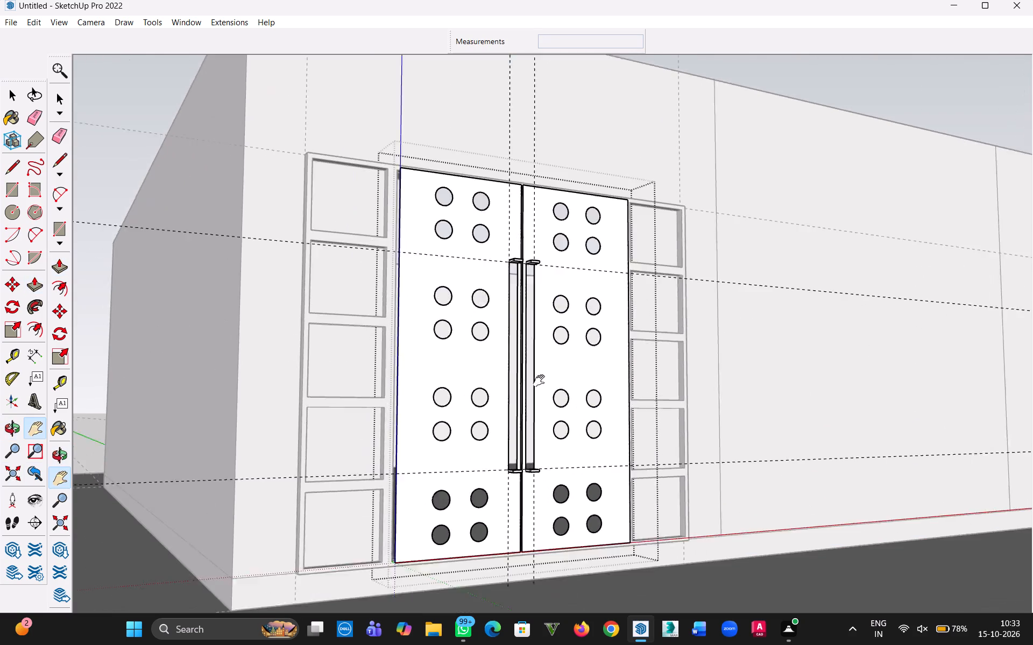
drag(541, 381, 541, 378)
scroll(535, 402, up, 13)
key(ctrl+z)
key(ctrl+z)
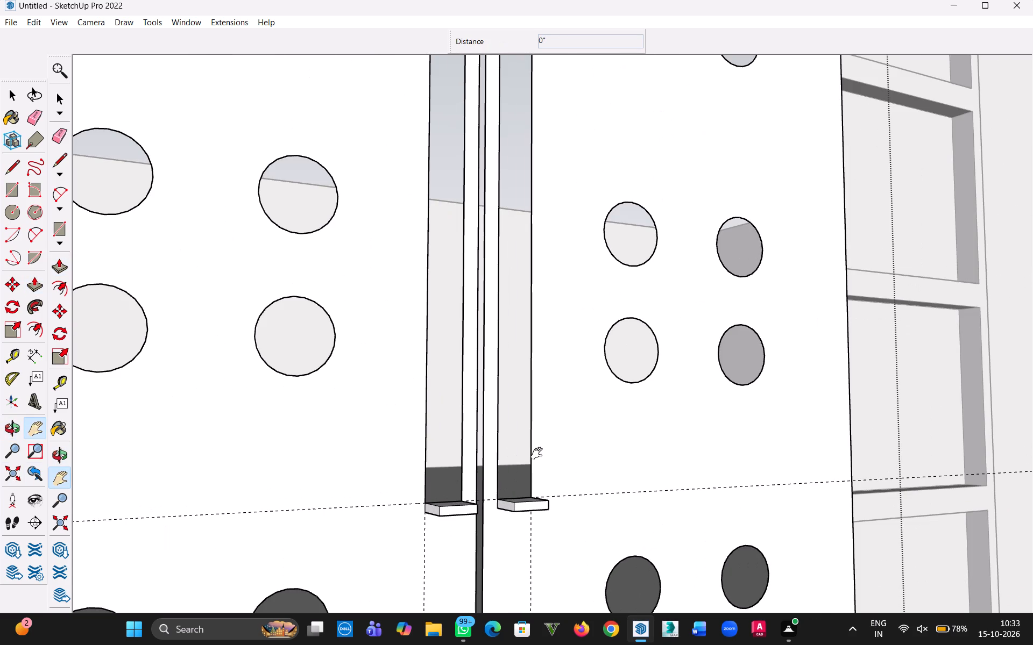
Pull the underside of the upper left ledge's front strip down about 3' 10 1/2" to meet the lower left ledge's underside.
scroll(518, 381, down, 5)
key(h)
drag(465, 303, 479, 541)
scroll(507, 478, up, 7)
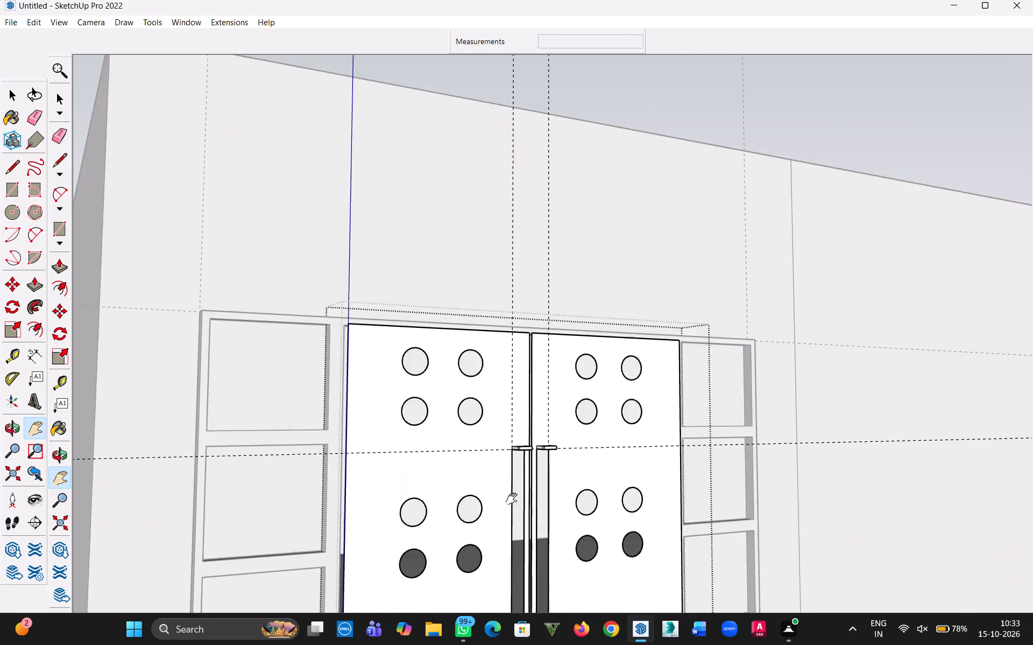
scroll(514, 499, up, 4)
scroll(551, 454, down, 5)
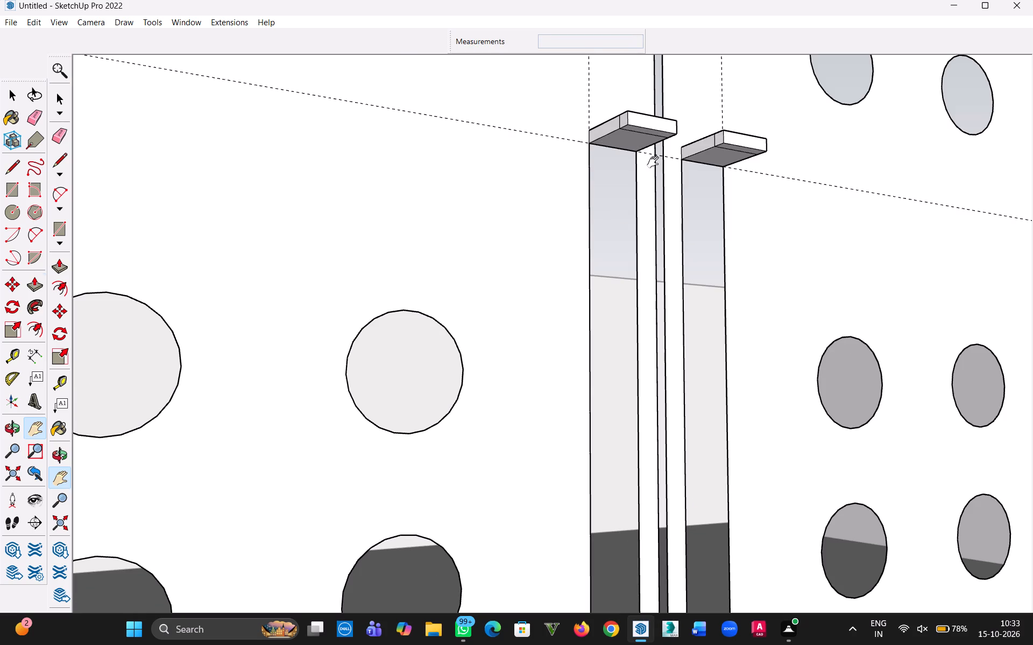
key(p)
scroll(644, 125, up, 9)
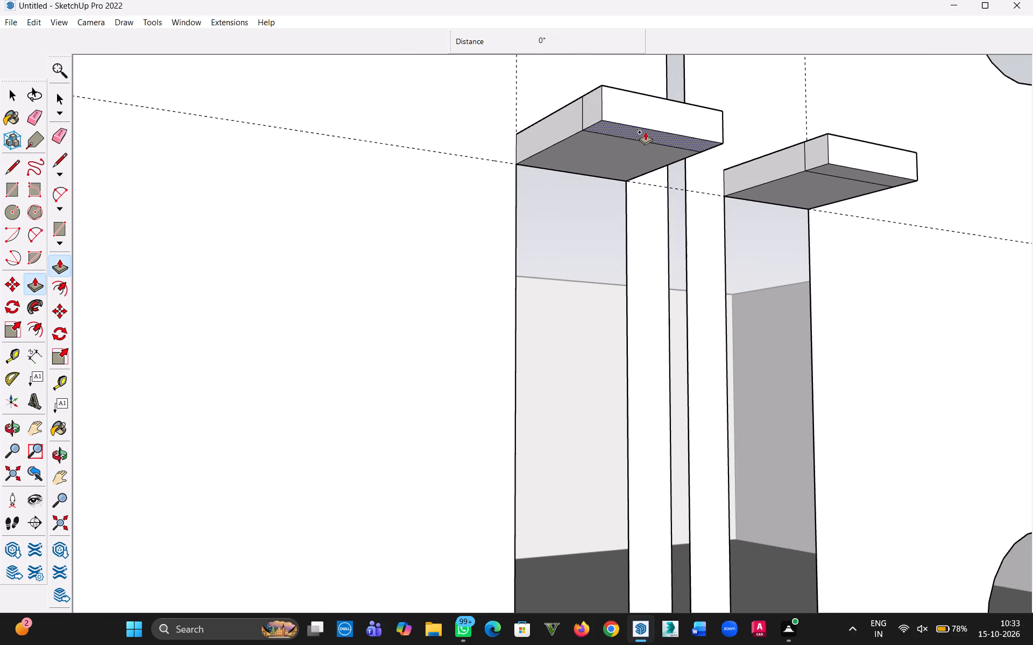
click(646, 132)
scroll(631, 286, down, 3)
key(Escape)
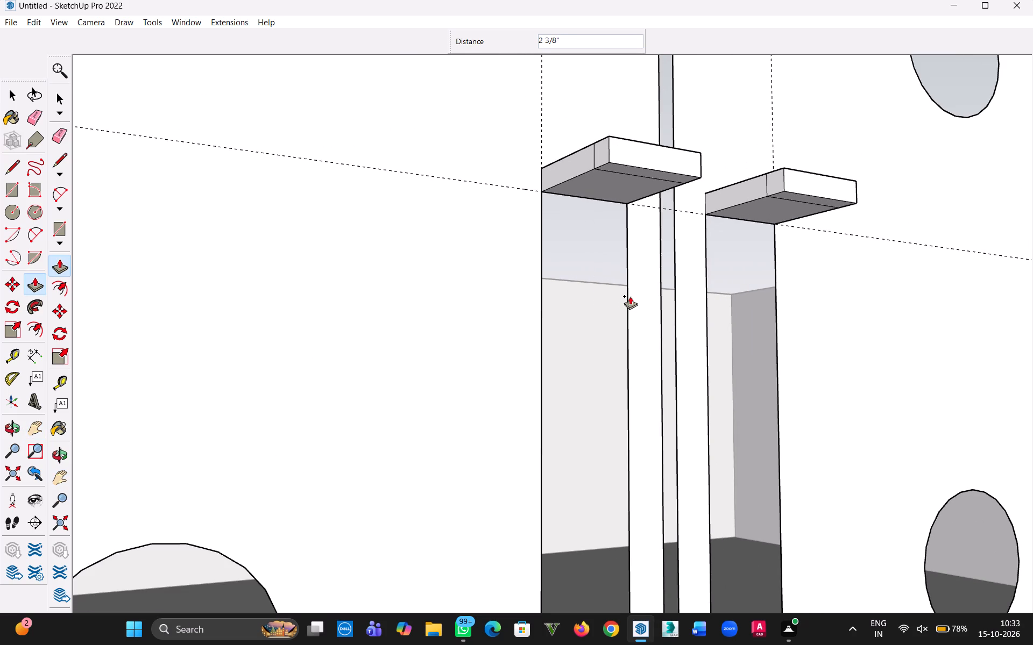
click(652, 172)
key(h)
drag(636, 442, 624, 313)
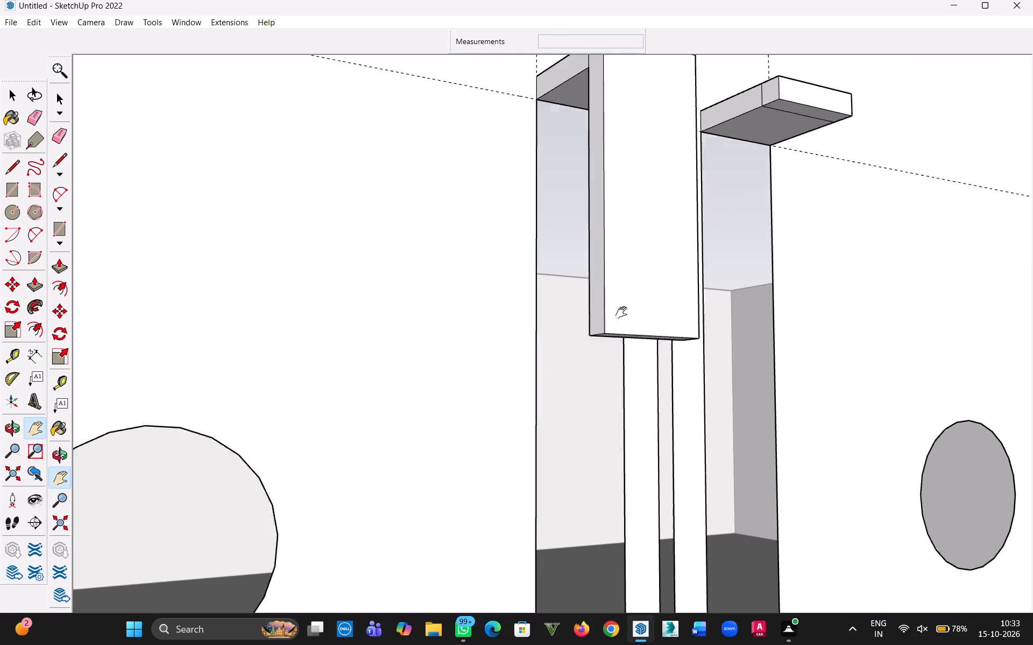
drag(624, 313, 589, 59)
drag(578, 395, 588, 79)
scroll(601, 286, down, 6)
middle_drag(597, 238, 580, 397)
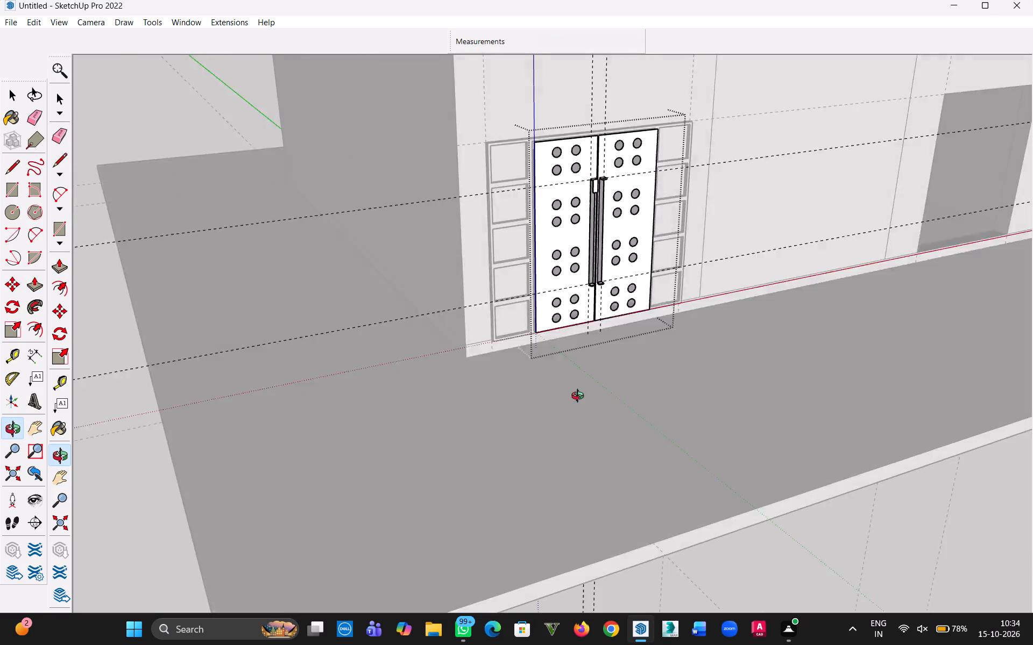
middle_drag(580, 397, 578, 388)
scroll(577, 238, up, 20)
scroll(577, 238, up, 1)
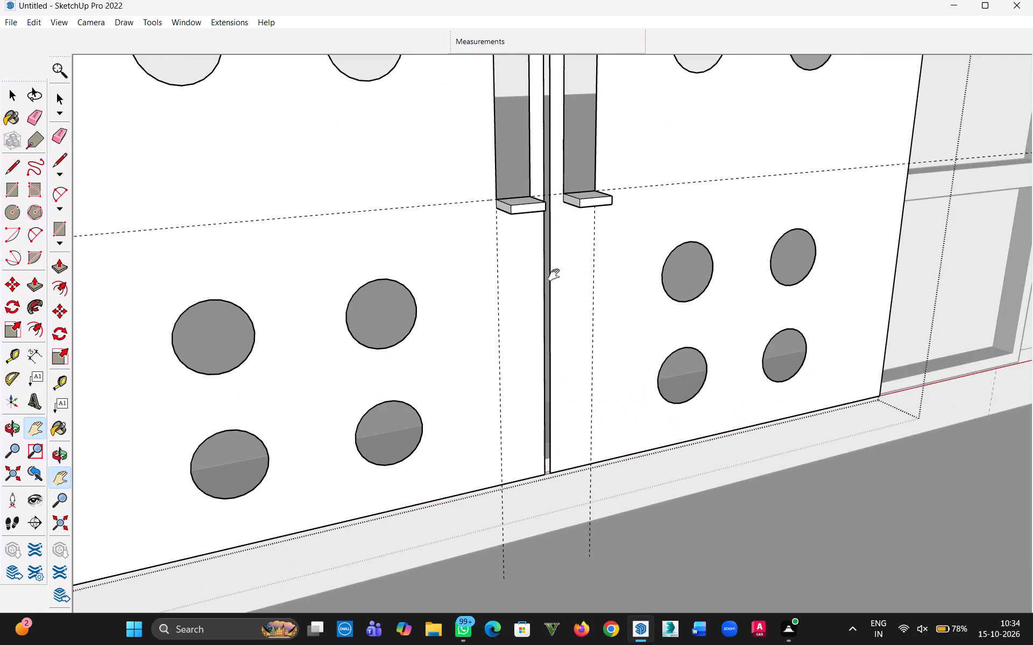
key(h)
middle_drag(554, 286, 578, 304)
drag(580, 298, 618, 537)
middle_drag(614, 524, 619, 501)
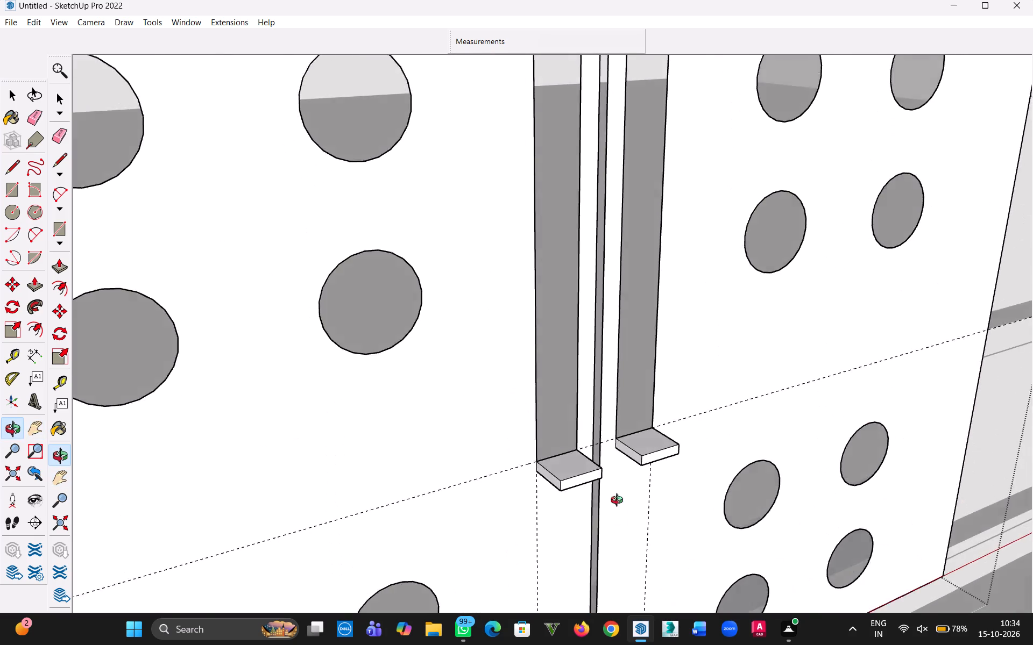
middle_drag(619, 501, 622, 322)
key(Escape)
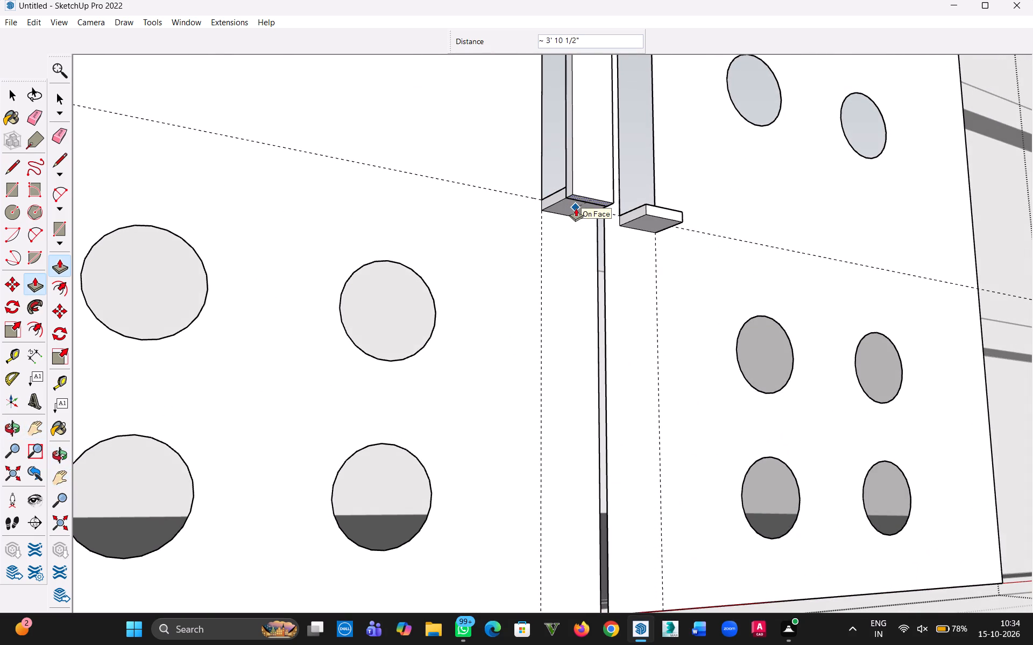
click(576, 208)
Pull the underside of the upper right ledge's front strip down about 3' 10 1/2" to the lower right ledge's underside.
middle_drag(651, 176, 625, 404)
scroll(613, 314, down, 8)
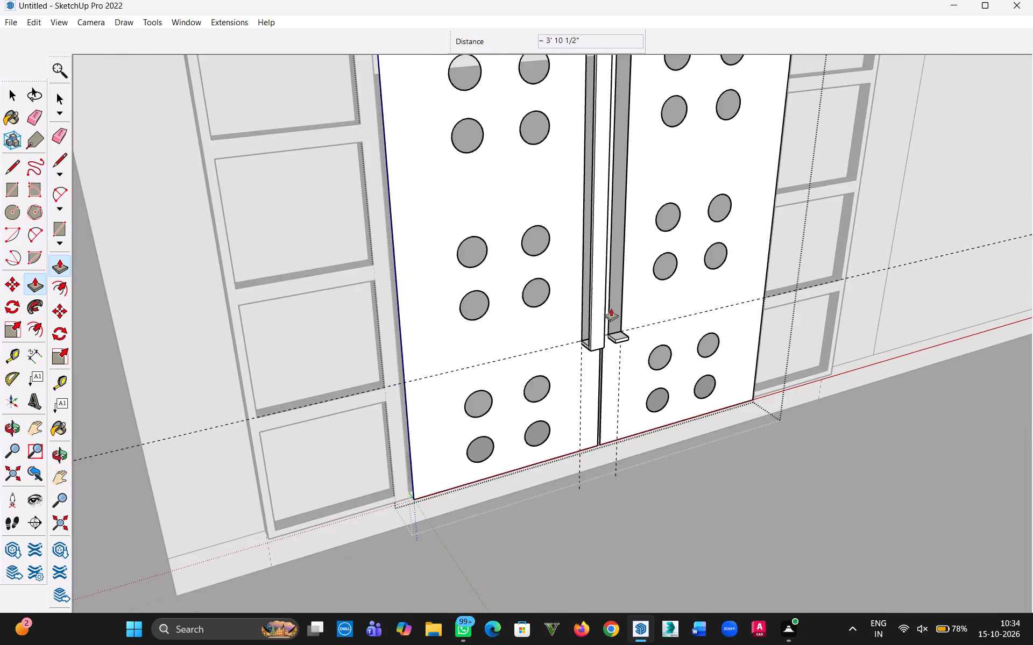
key(h)
drag(633, 274, 508, 550)
scroll(503, 305, up, 16)
middle_drag(474, 338, 489, 276)
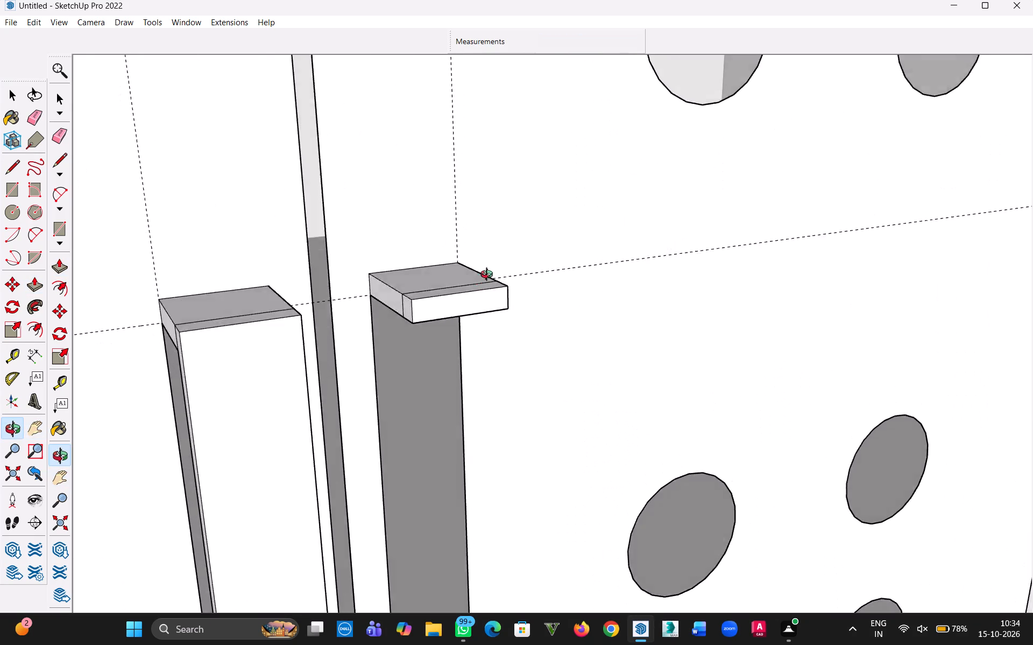
middle_drag(489, 276, 498, 91)
scroll(451, 277, up, 3)
key(p)
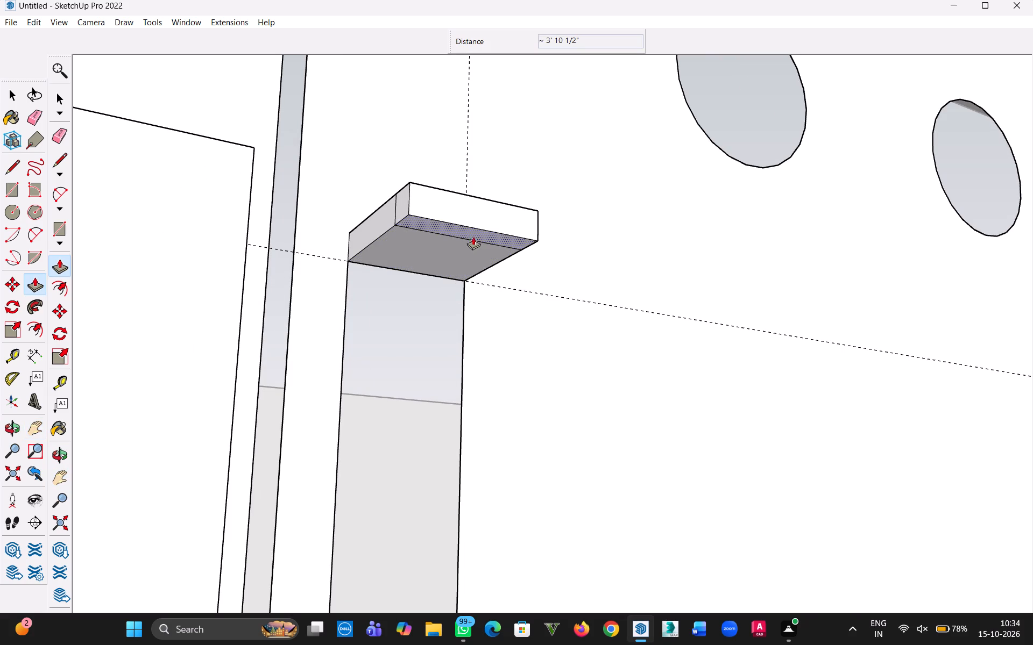
click(475, 231)
key(h)
drag(438, 520, 450, 0)
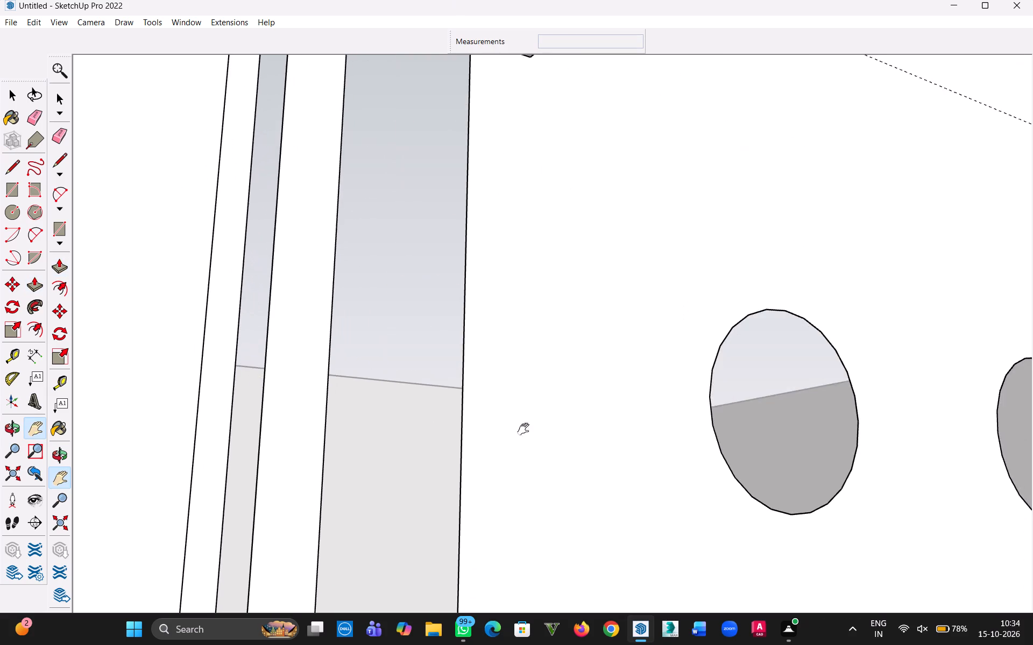
drag(489, 508, 478, 168)
scroll(472, 229, down, 18)
drag(415, 514, 402, 493)
scroll(412, 404, up, 9)
scroll(404, 517, down, 3)
middle_drag(404, 481, 408, 406)
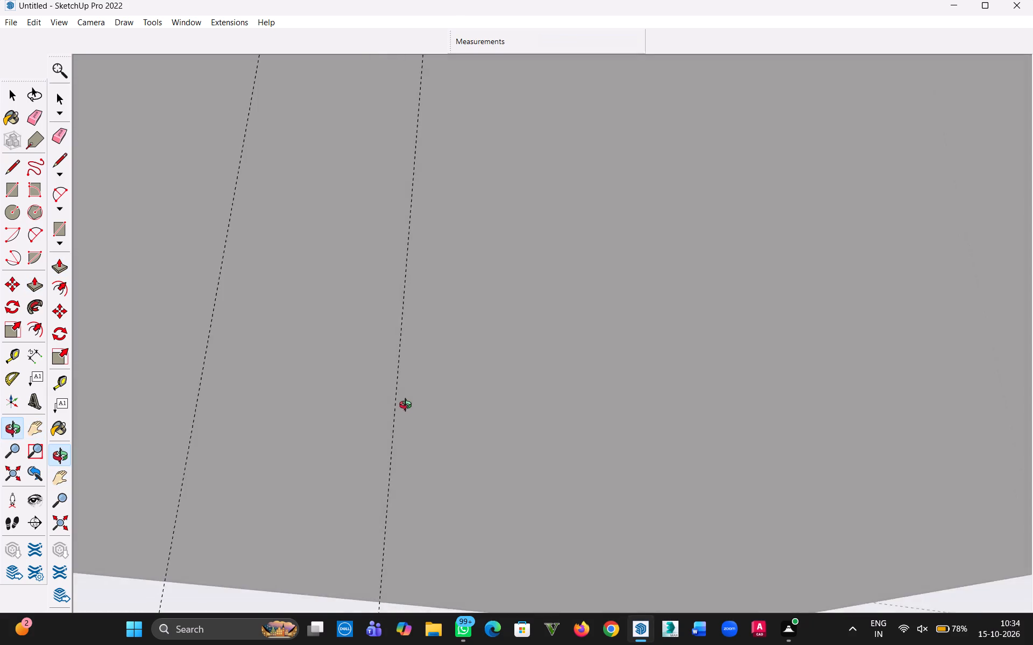
middle_drag(408, 406, 404, 489)
drag(427, 501, 462, 234)
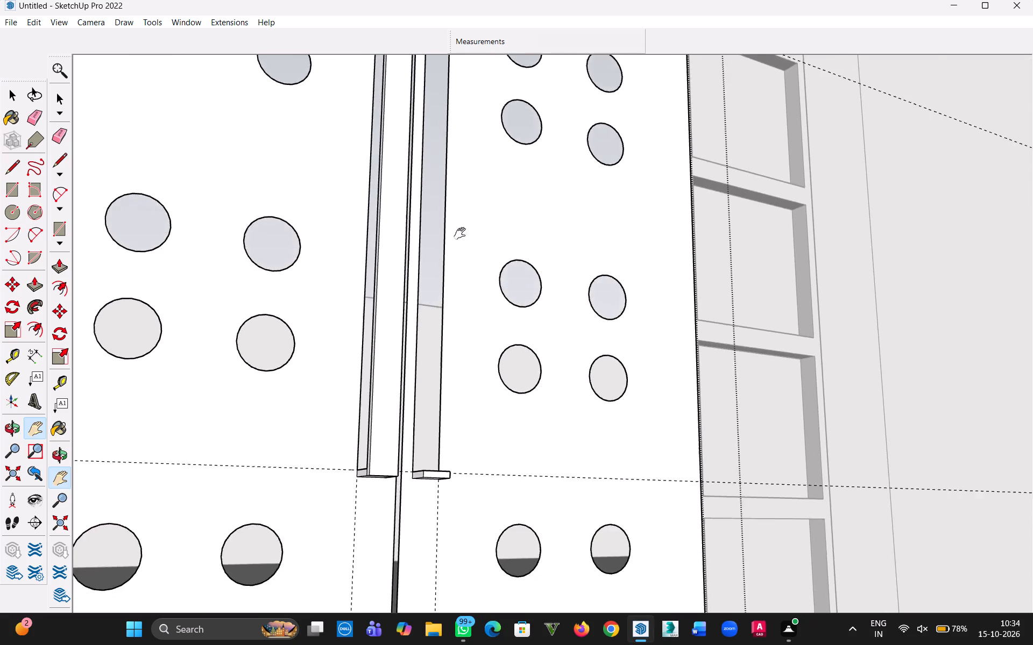
drag(462, 234, 462, 233)
scroll(423, 440, up, 4)
scroll(417, 485, down, 6)
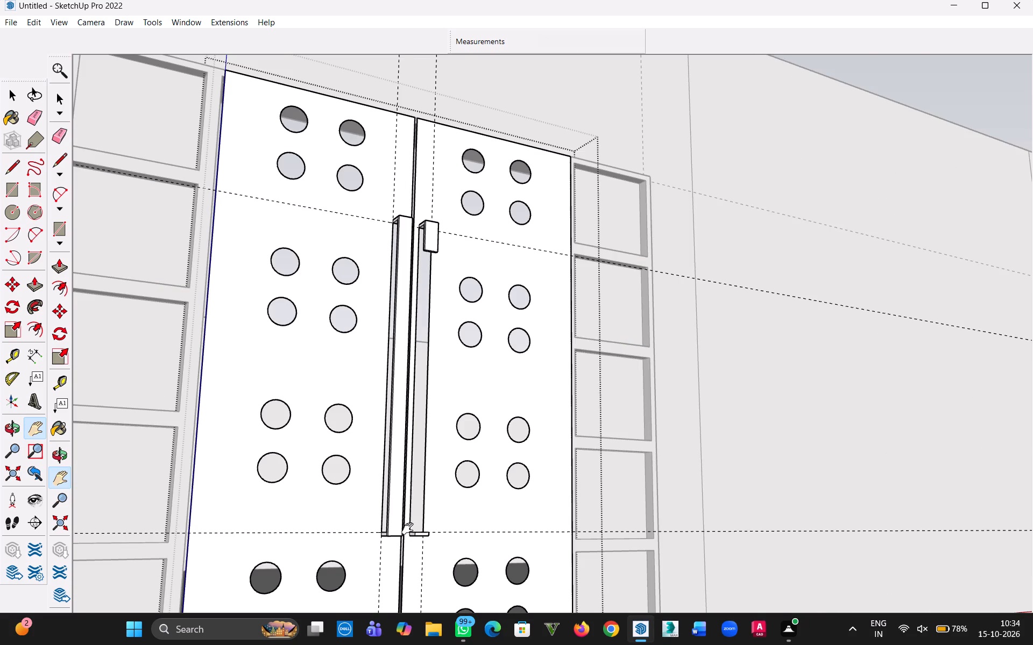
scroll(414, 549, up, 12)
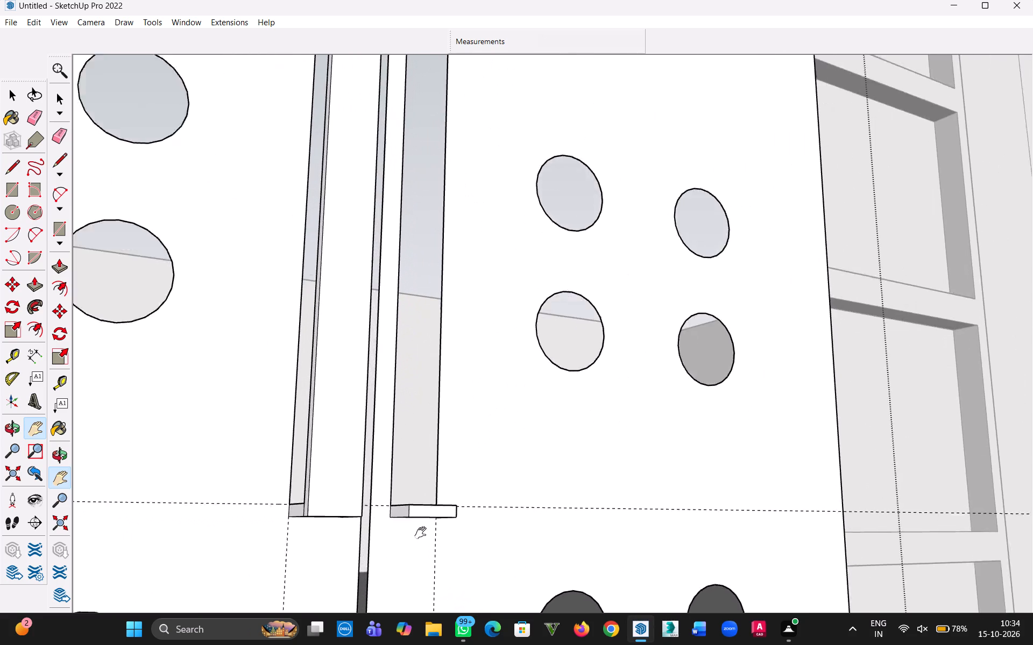
scroll(423, 533, up, 5)
key(Escape)
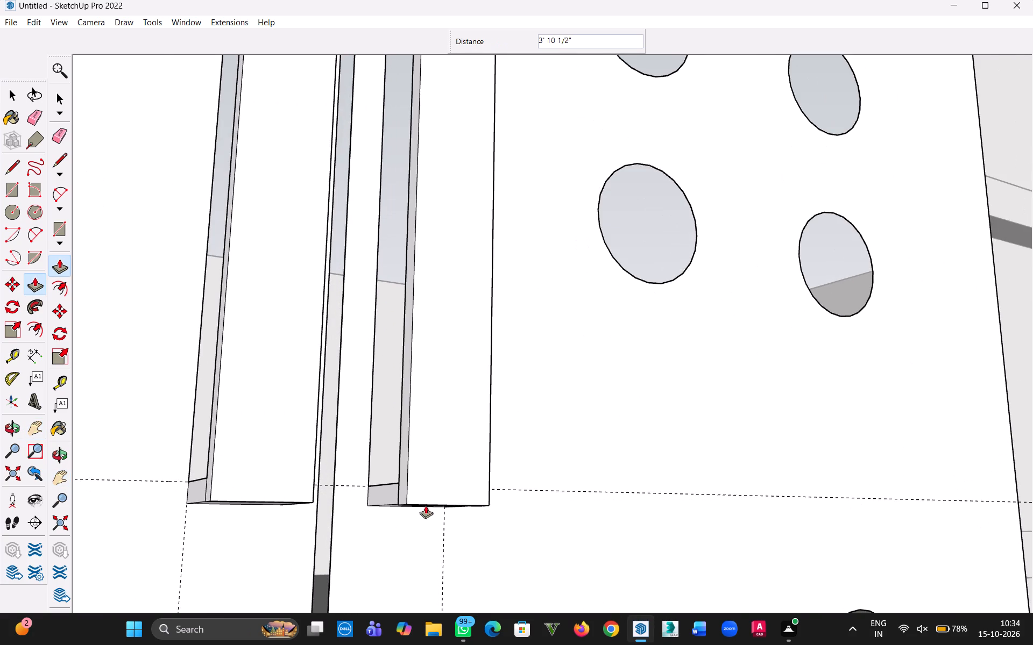
middle_drag(426, 505, 460, 384)
click(416, 520)
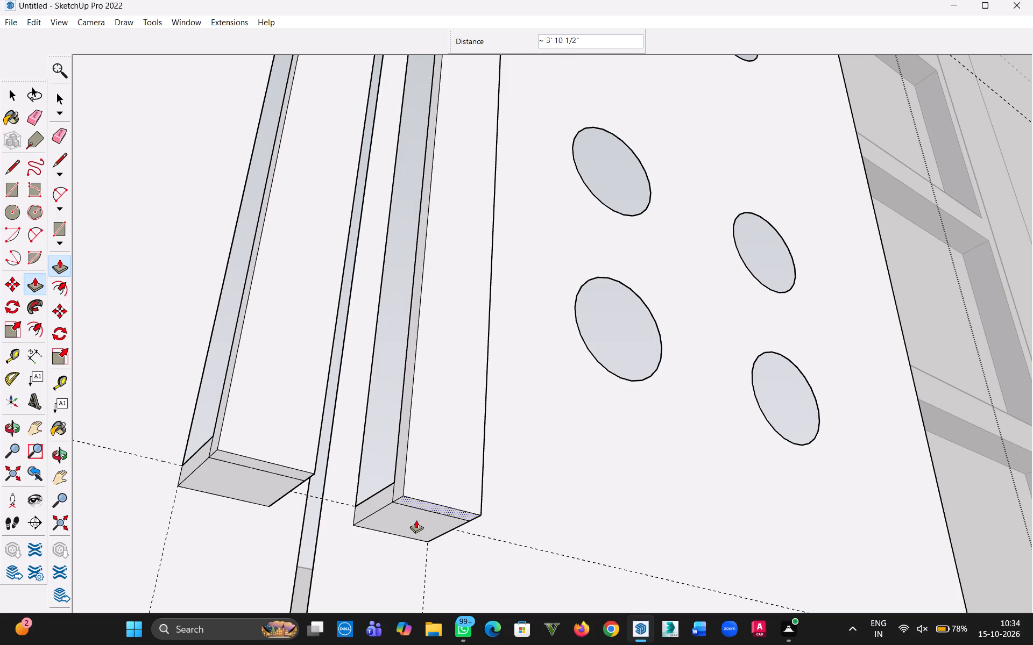
Push the side faces of the right handle bar and its lower ledge inward by 1/2" on both sides.
click(13, 101)
scroll(368, 270, down, 3)
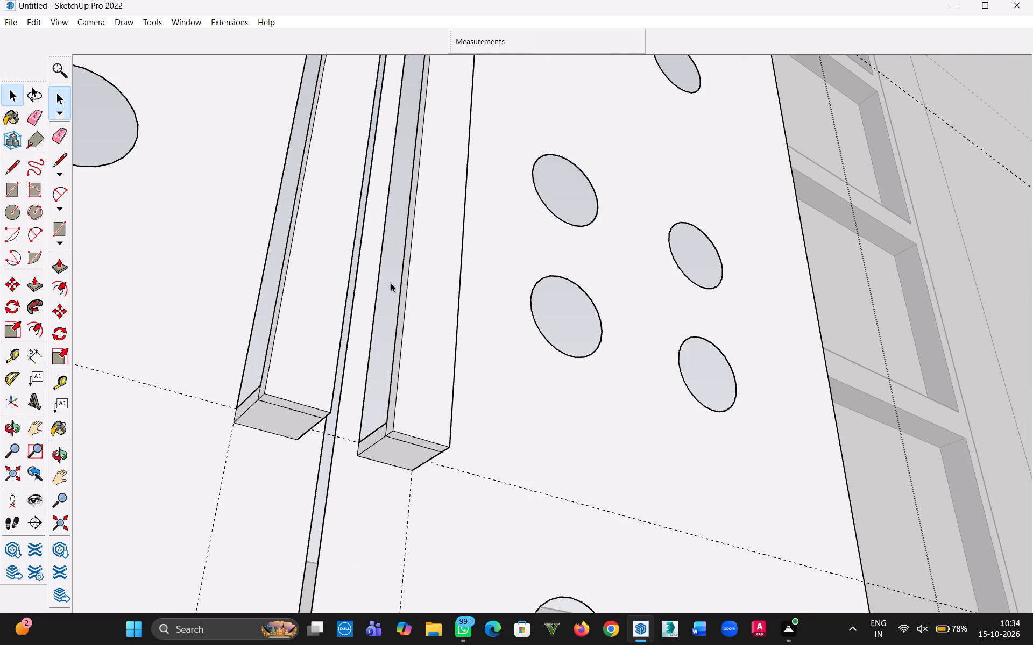
middle_drag(409, 287, 519, 458)
scroll(357, 391, up, 5)
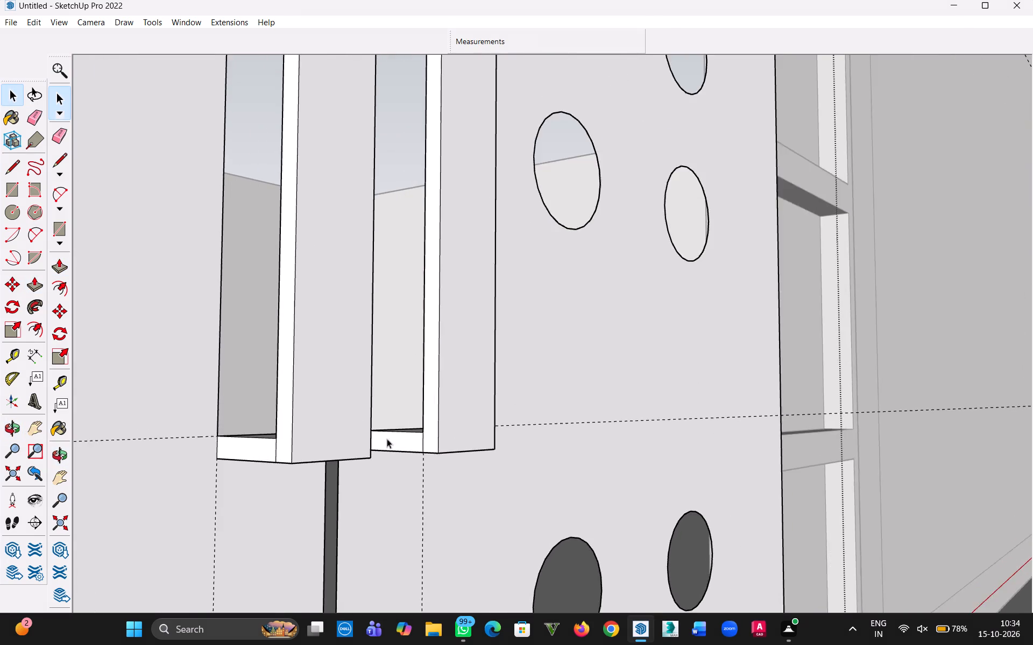
scroll(387, 439, up, 3)
key(p)
click(387, 437)
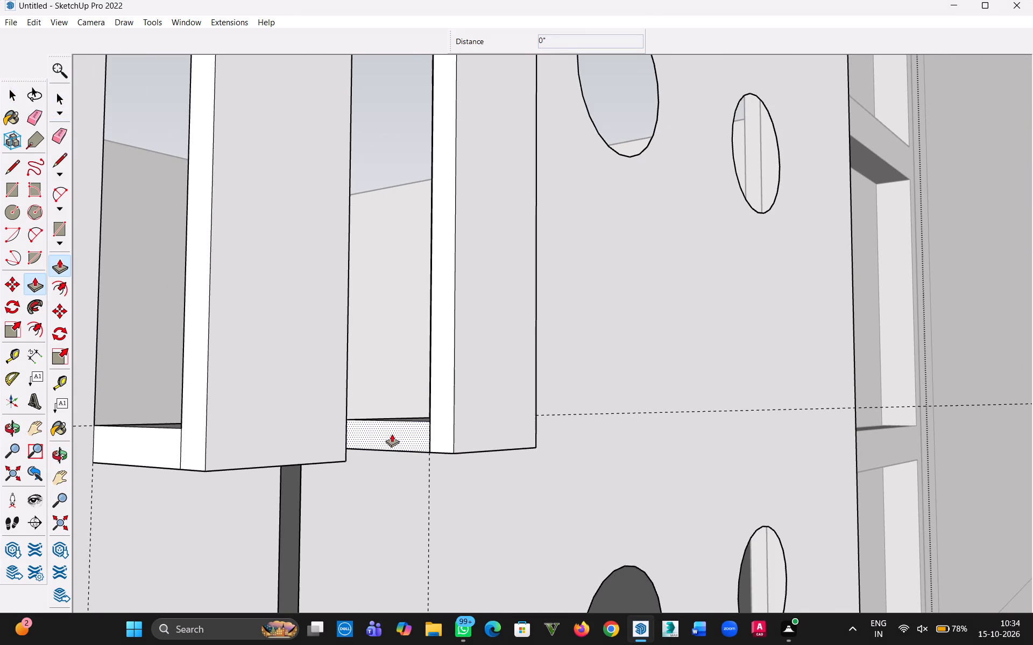
middle_drag(397, 432, 377, 447)
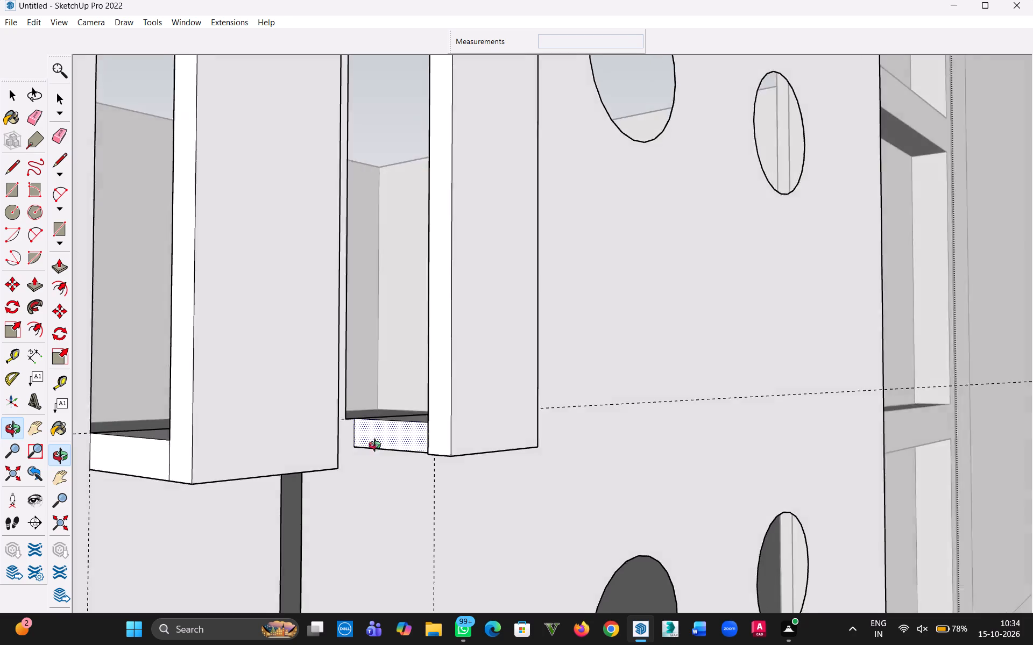
middle_drag(377, 447, 329, 470)
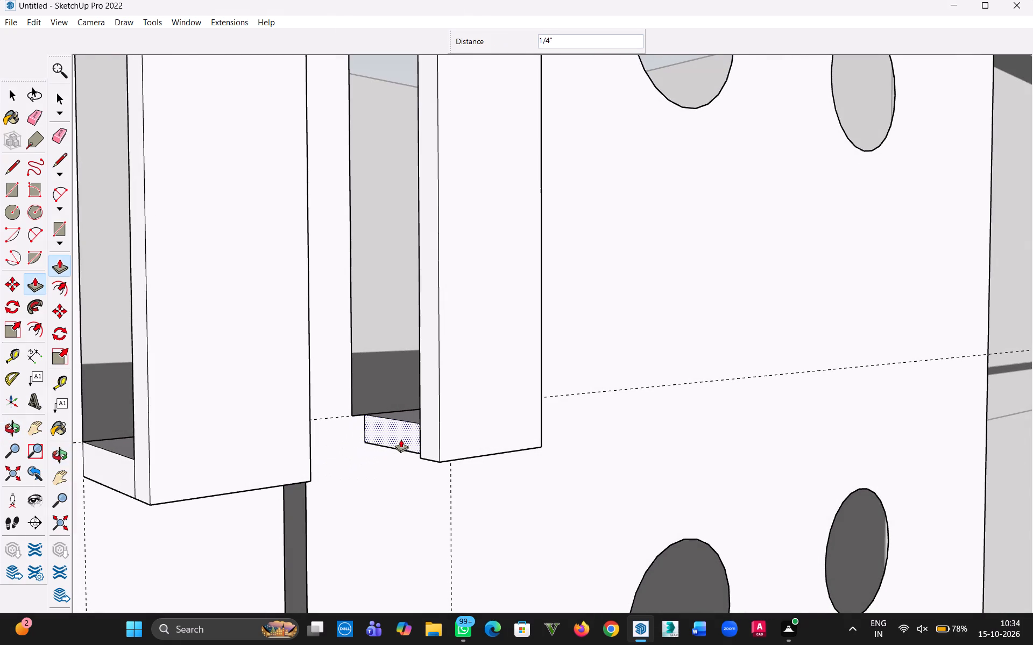
text(1/2")
key(Return)
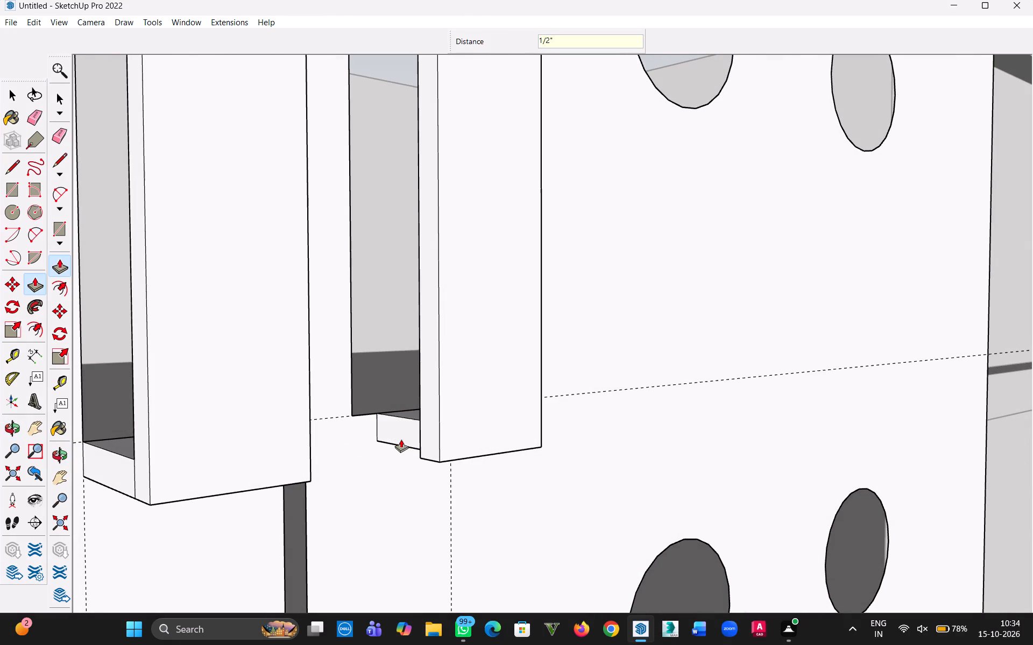
double_click(436, 434)
middle_drag(555, 426, 330, 469)
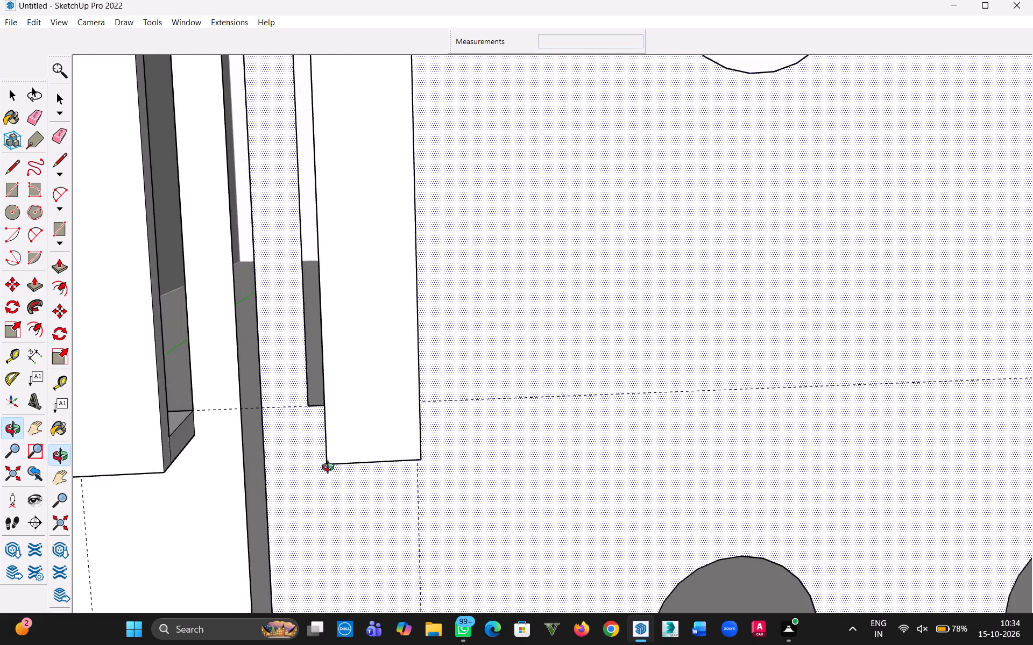
middle_drag(330, 469, 135, 458)
double_click(391, 406)
double_click(370, 405)
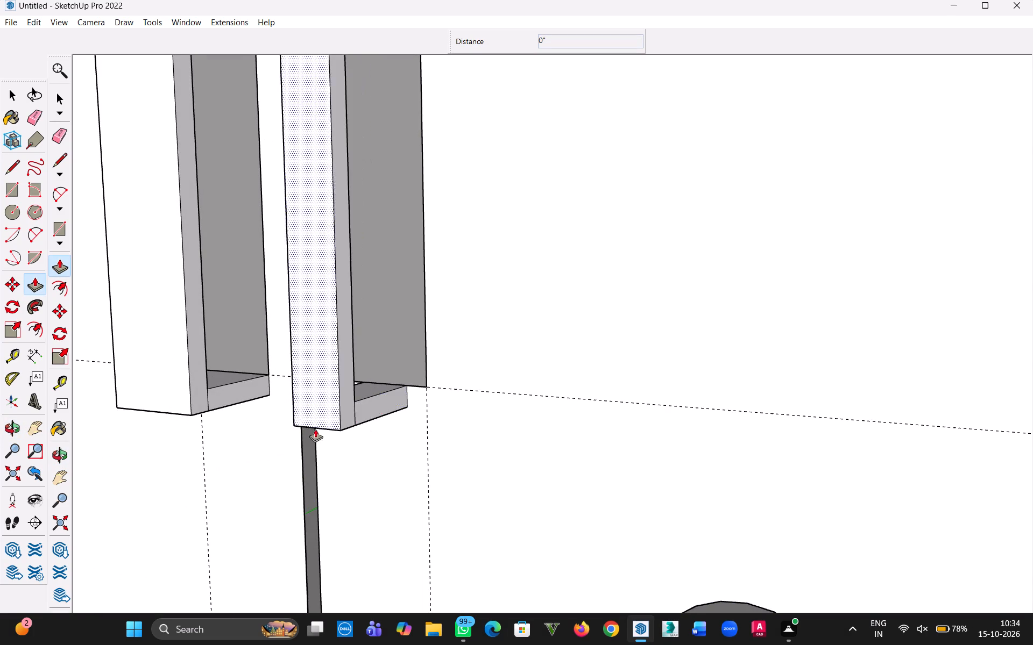
Push the side faces of the left handle bar and its lower ledge inward by the same 1/2" on both sides.
middle_drag(310, 429, 409, 430)
double_click(193, 402)
double_click(173, 404)
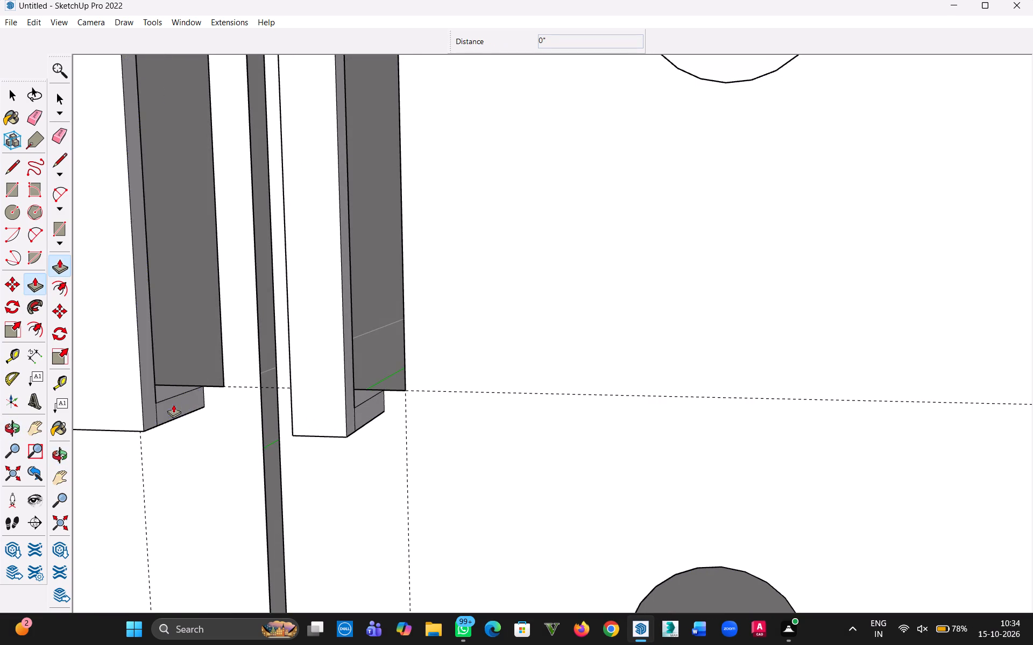
scroll(224, 445, down, 11)
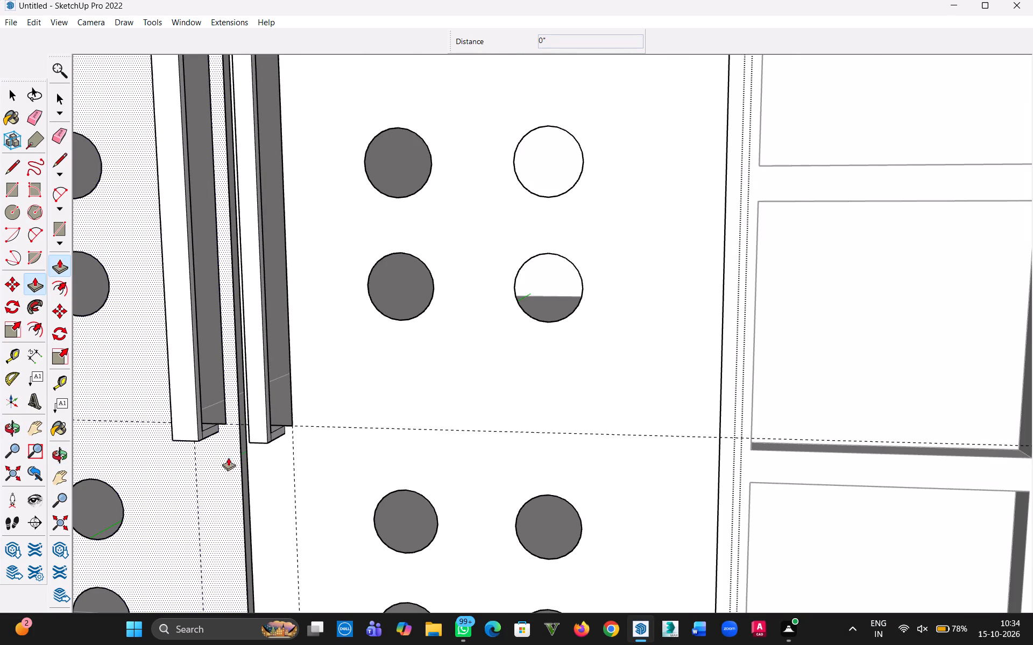
key(h)
drag(203, 466, 387, 503)
middle_drag(370, 498, 774, 549)
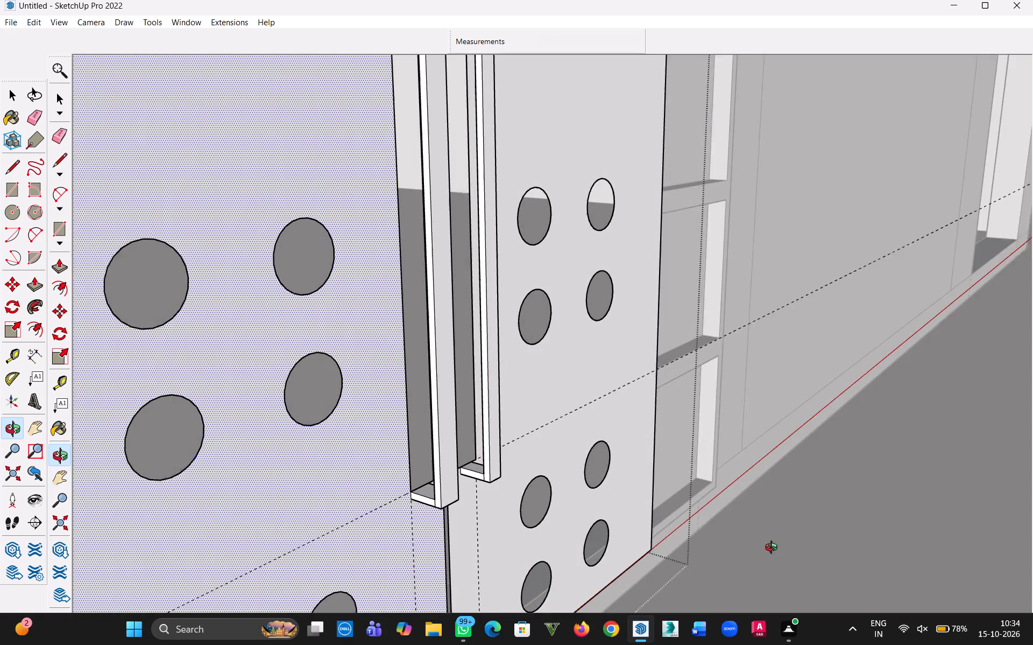
middle_drag(774, 549, 774, 549)
key(Escape)
scroll(403, 459, up, 4)
middle_drag(455, 491, 522, 491)
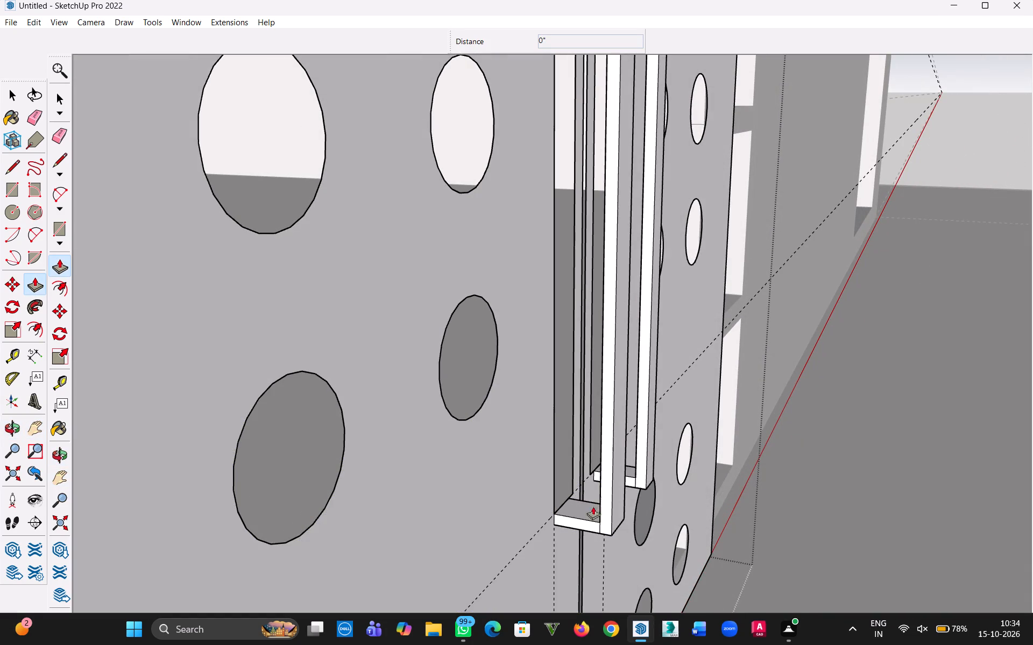
double_click(605, 498)
double_click(577, 518)
Exit editing of the perforated door group and return to the whole front elevation.
scroll(525, 485, down, 2)
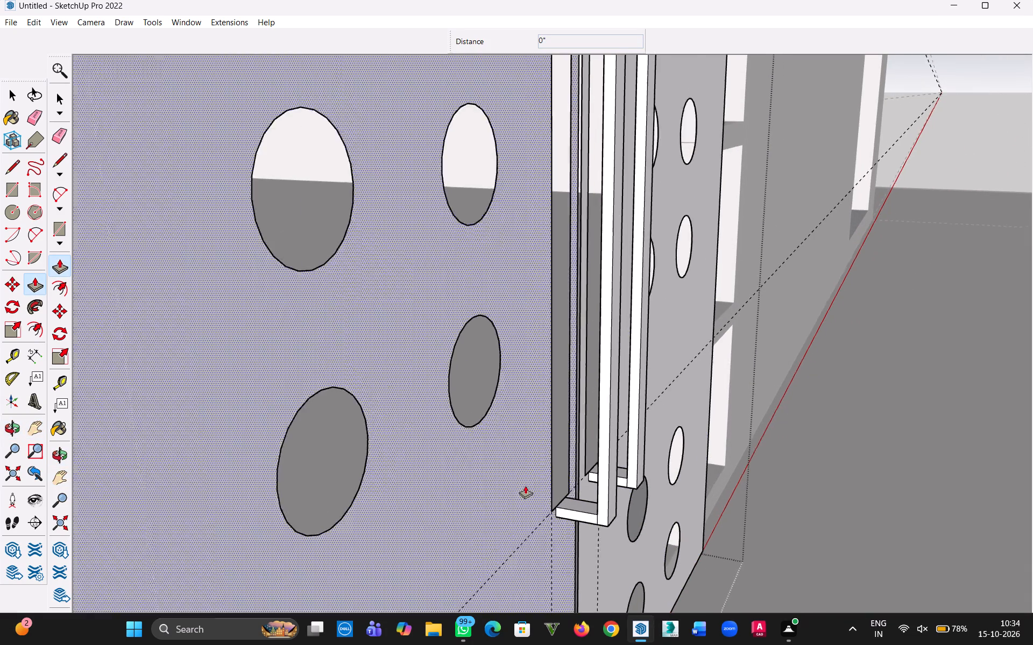
scroll(525, 485, down, 2)
scroll(570, 480, down, 4)
middle_drag(653, 456, 515, 481)
middle_drag(514, 481, 344, 453)
scroll(289, 417, down, 2)
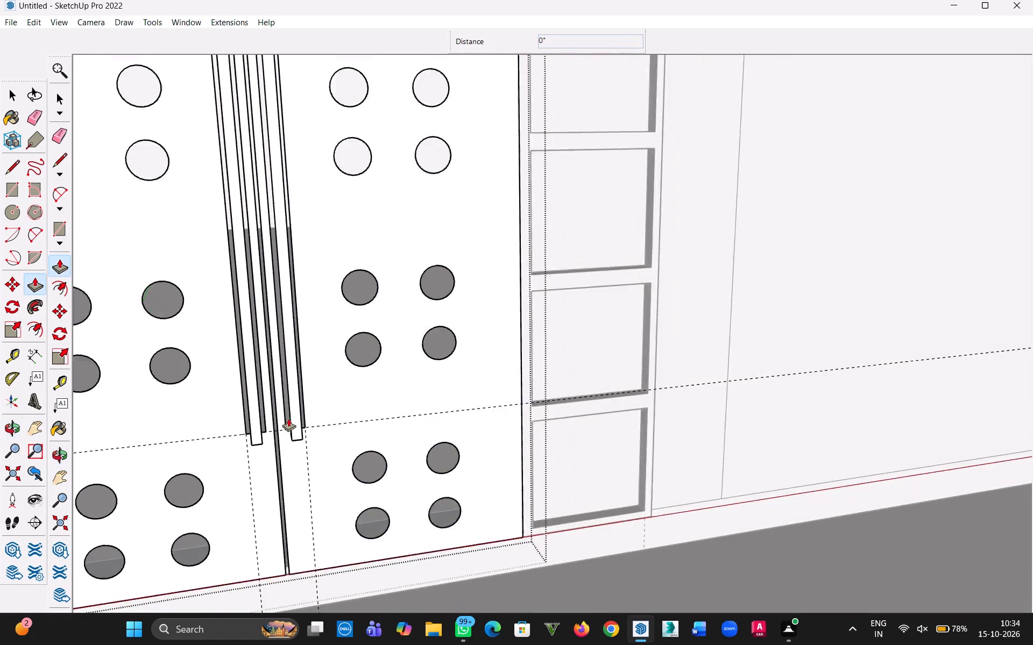
scroll(288, 418, down, 9)
click(18, 103)
click(645, 277)
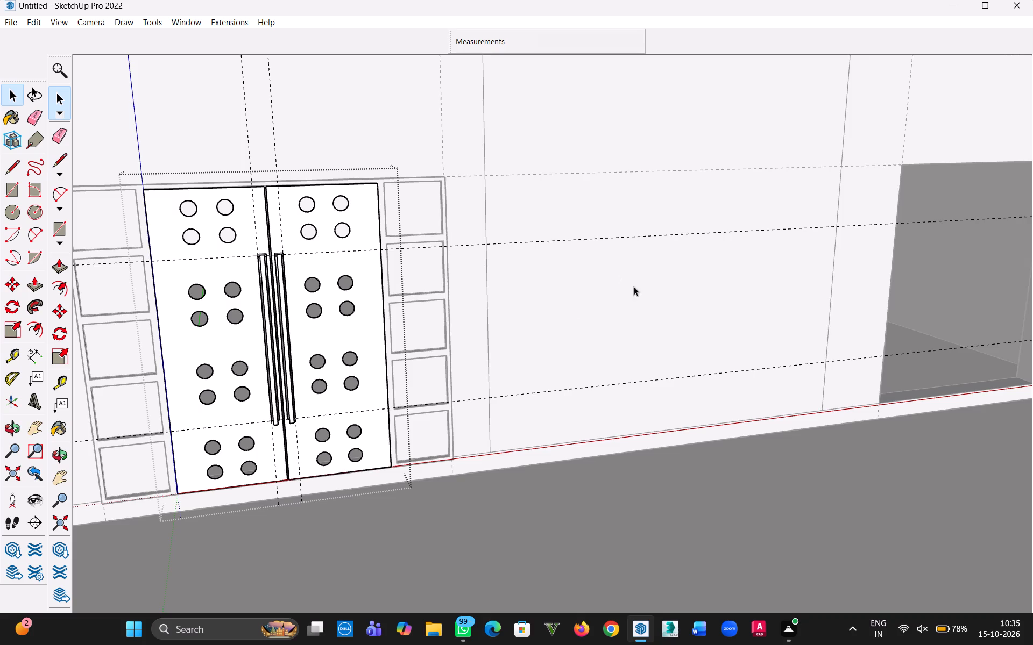
scroll(326, 339, down, 5)
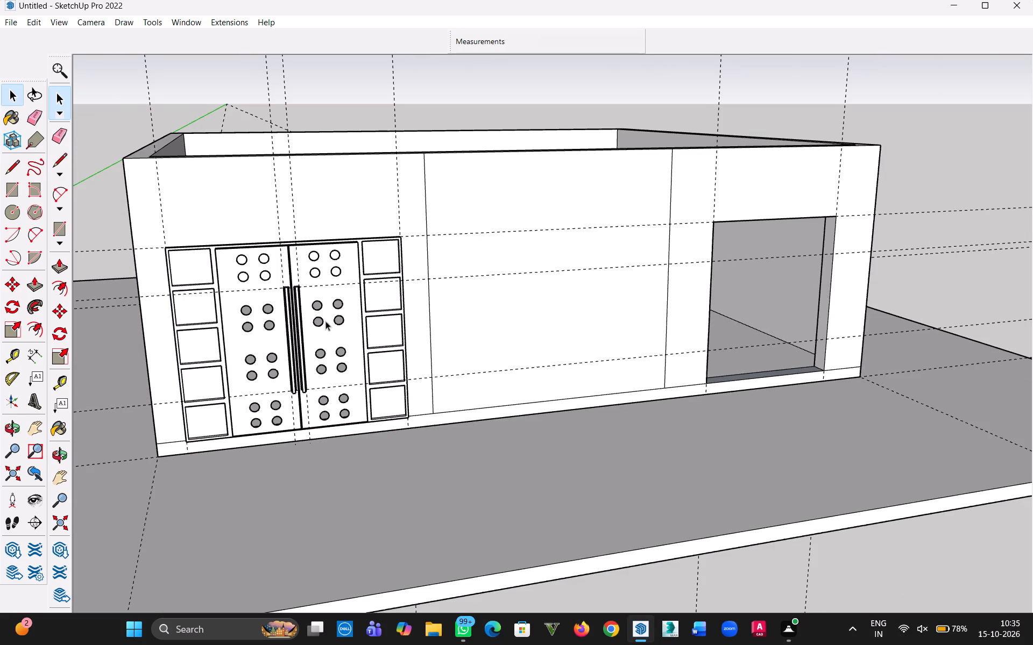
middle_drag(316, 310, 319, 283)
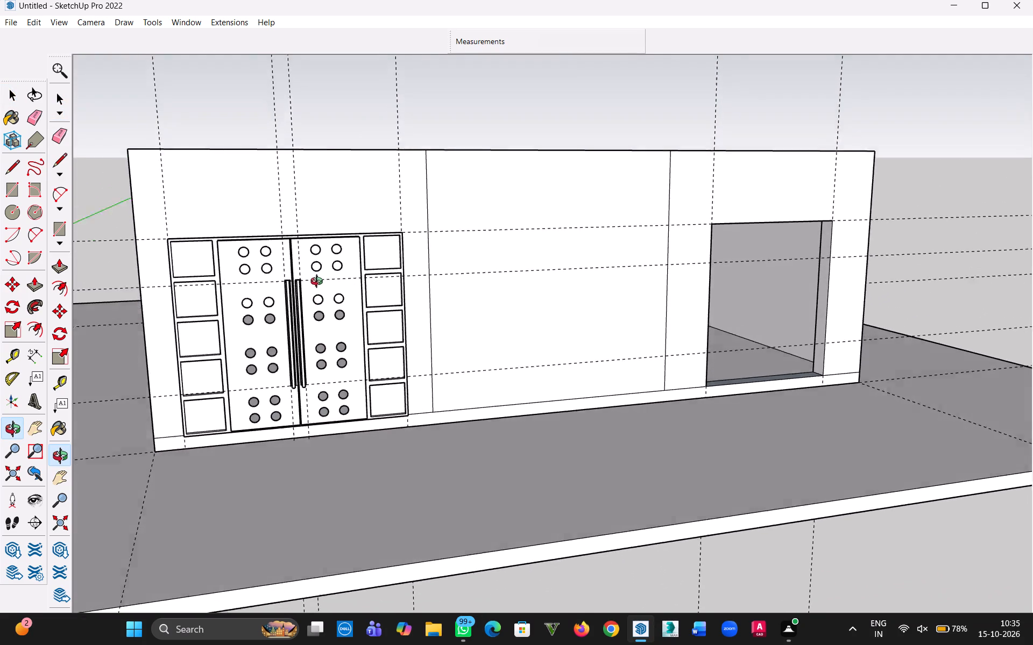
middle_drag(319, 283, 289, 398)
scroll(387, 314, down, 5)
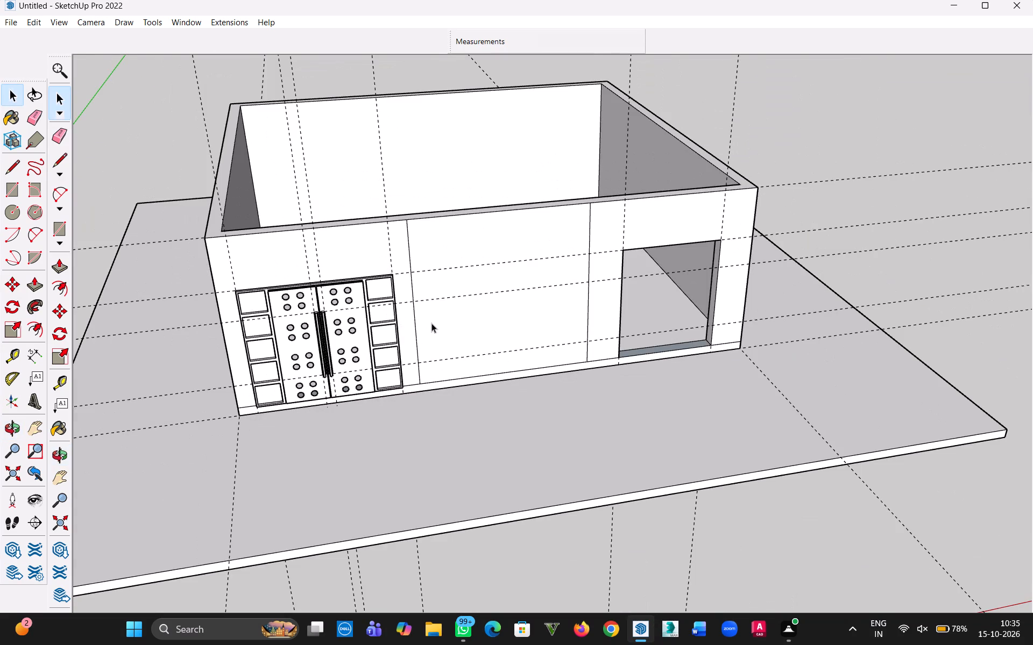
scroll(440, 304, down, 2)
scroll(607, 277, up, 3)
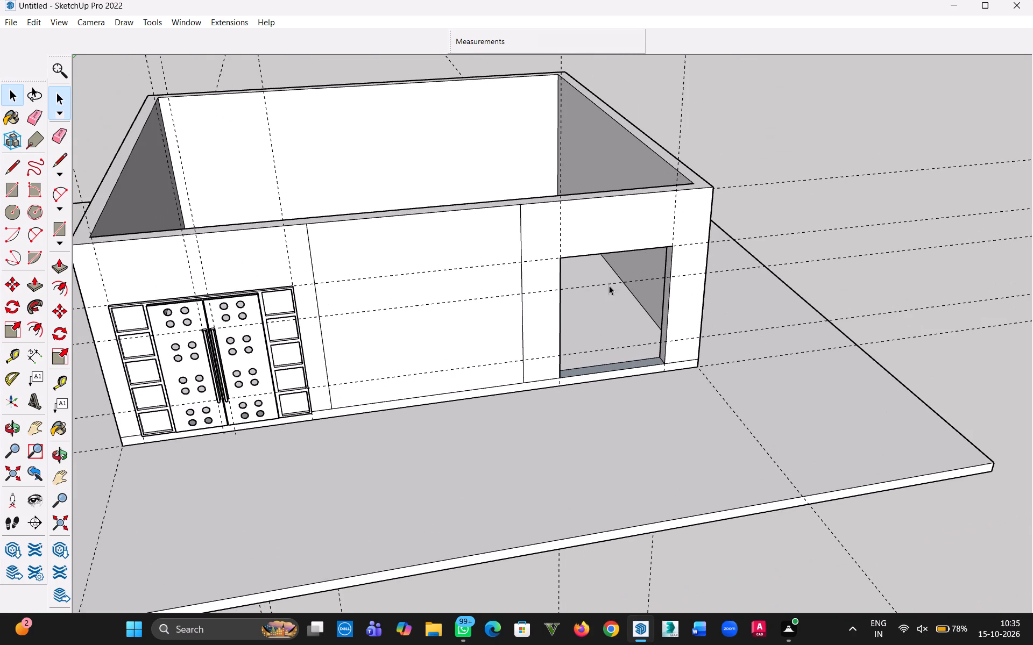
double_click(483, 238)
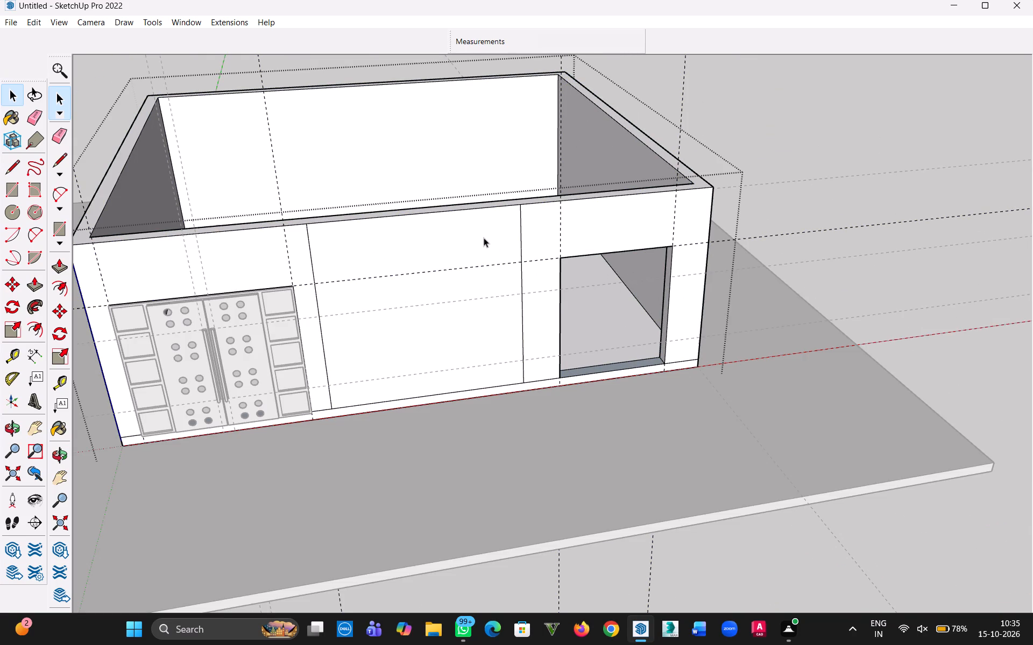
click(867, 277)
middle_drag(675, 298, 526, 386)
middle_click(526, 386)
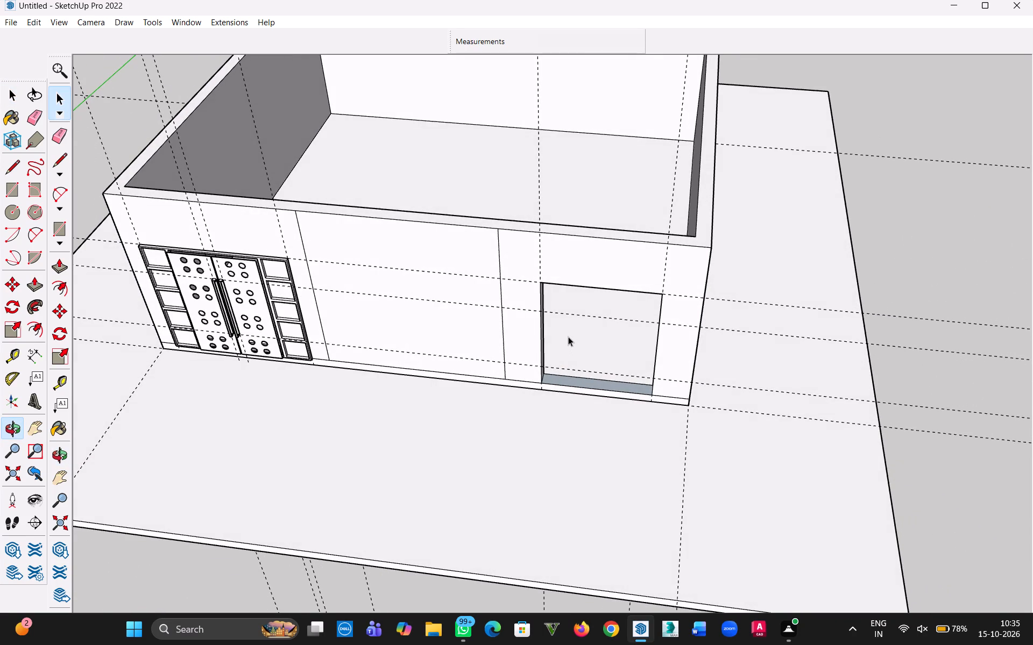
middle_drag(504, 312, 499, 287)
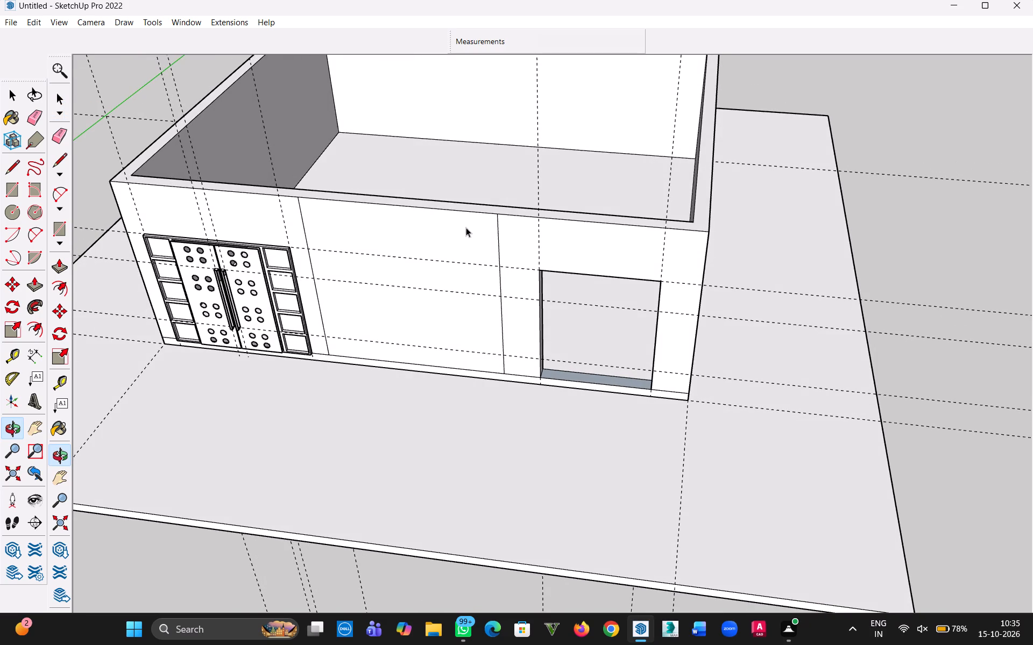
Copy the ground-floor wall group straight up 10' 6" so the copy sits on top as the first floor.
click(466, 228)
scroll(639, 331, up, 4)
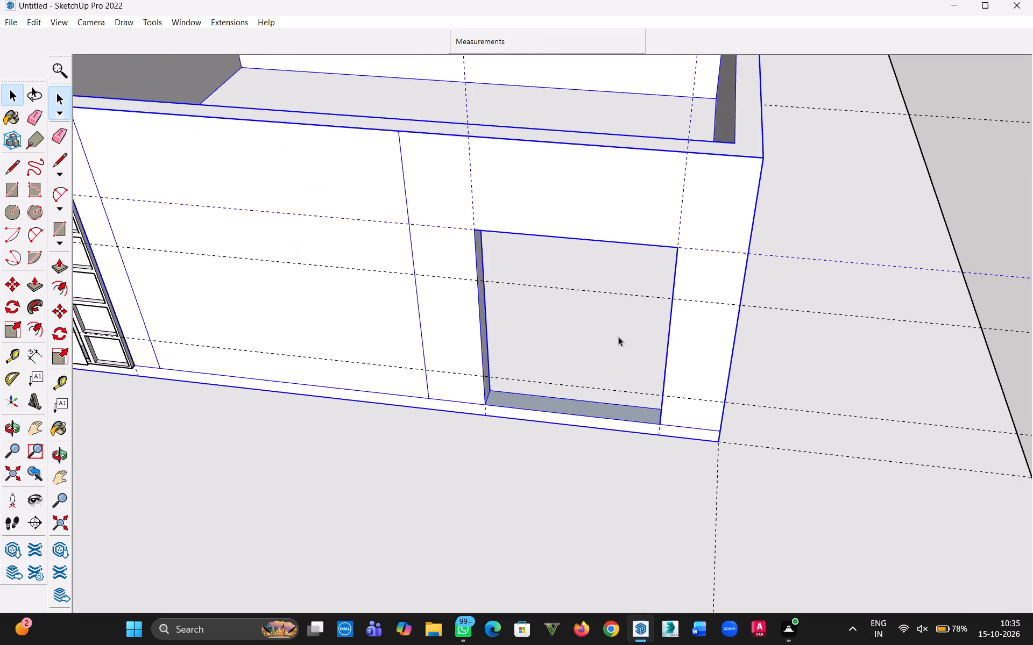
middle_drag(597, 346, 663, 295)
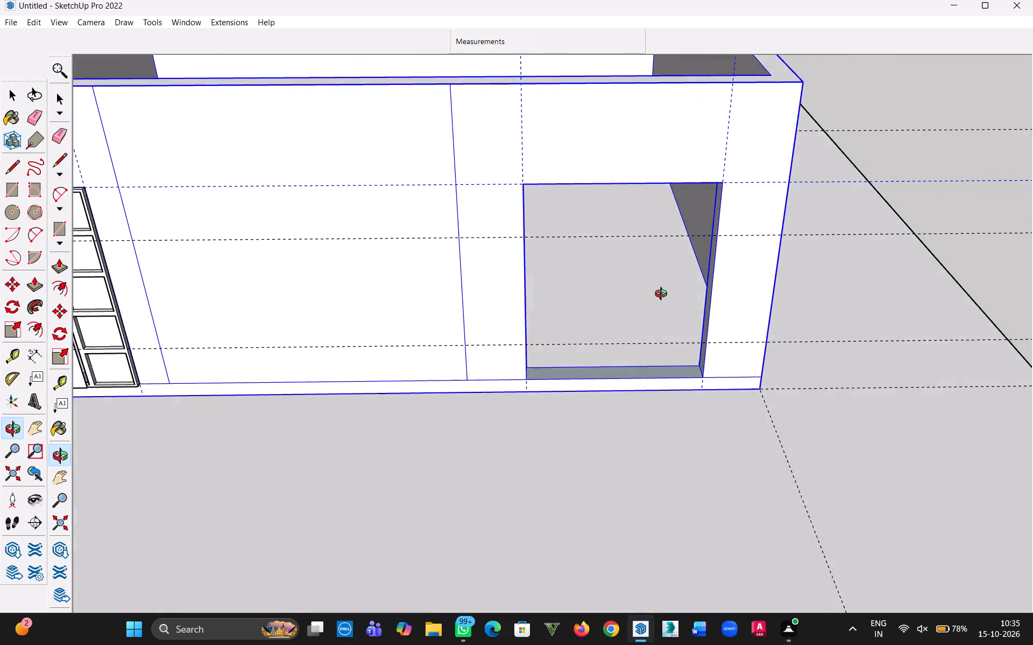
middle_drag(663, 295, 654, 227)
scroll(593, 273, down, 4)
middle_drag(589, 276, 616, 300)
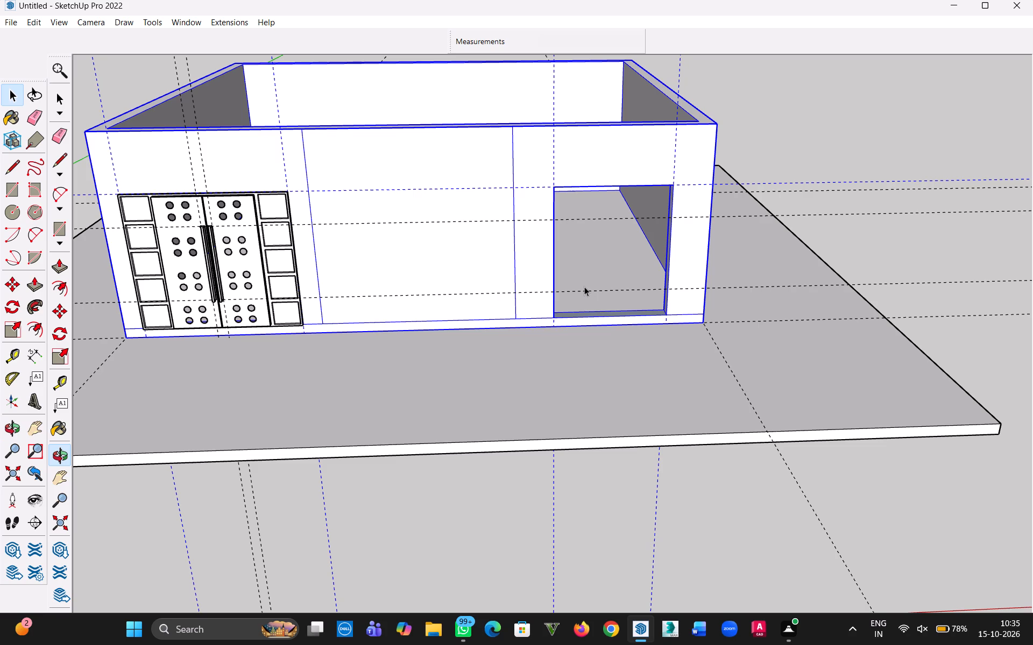
key(m)
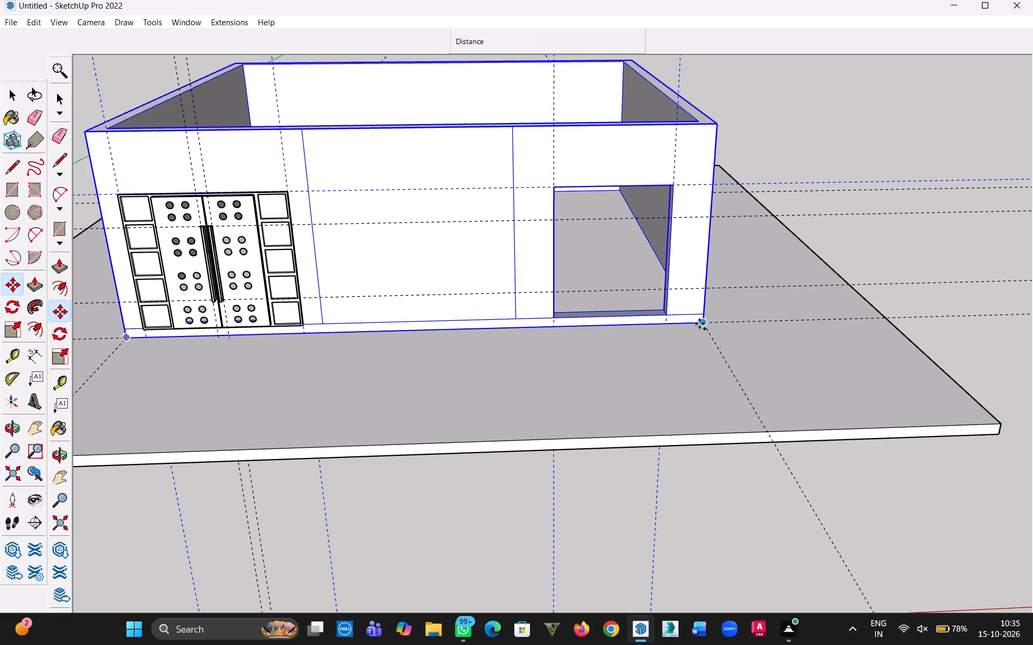
click(704, 324)
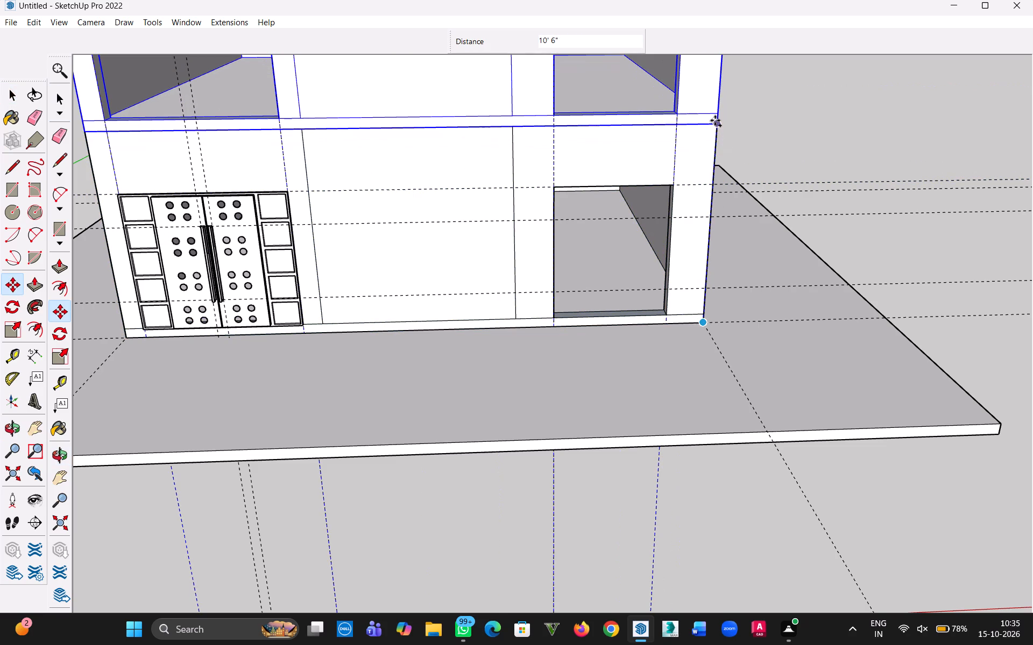
click(715, 120)
key(h)
scroll(403, 229, down, 4)
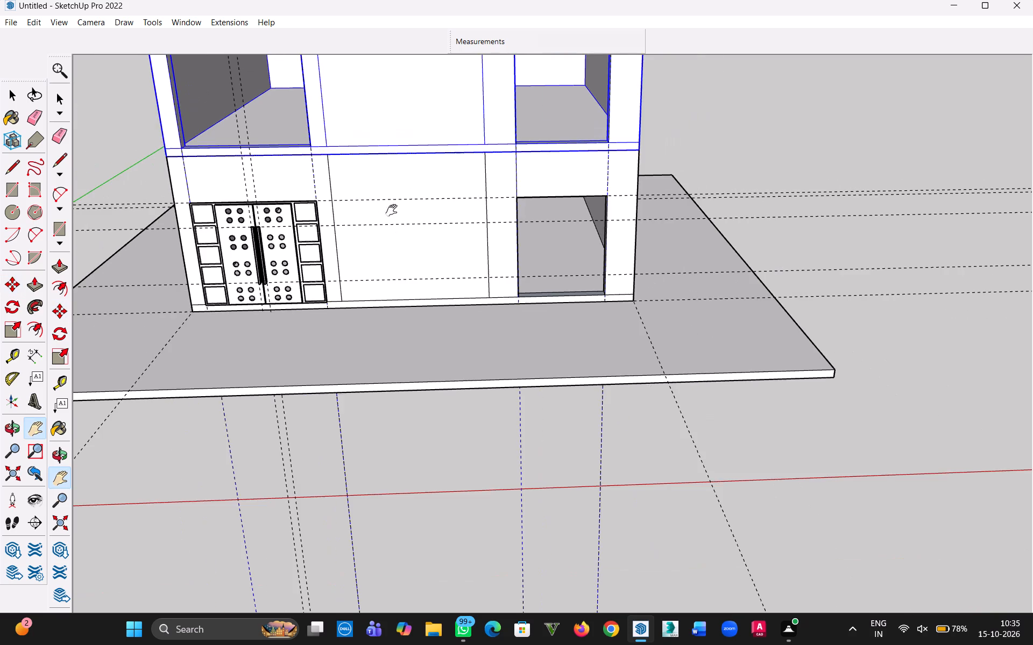
drag(389, 207, 520, 458)
click(13, 96)
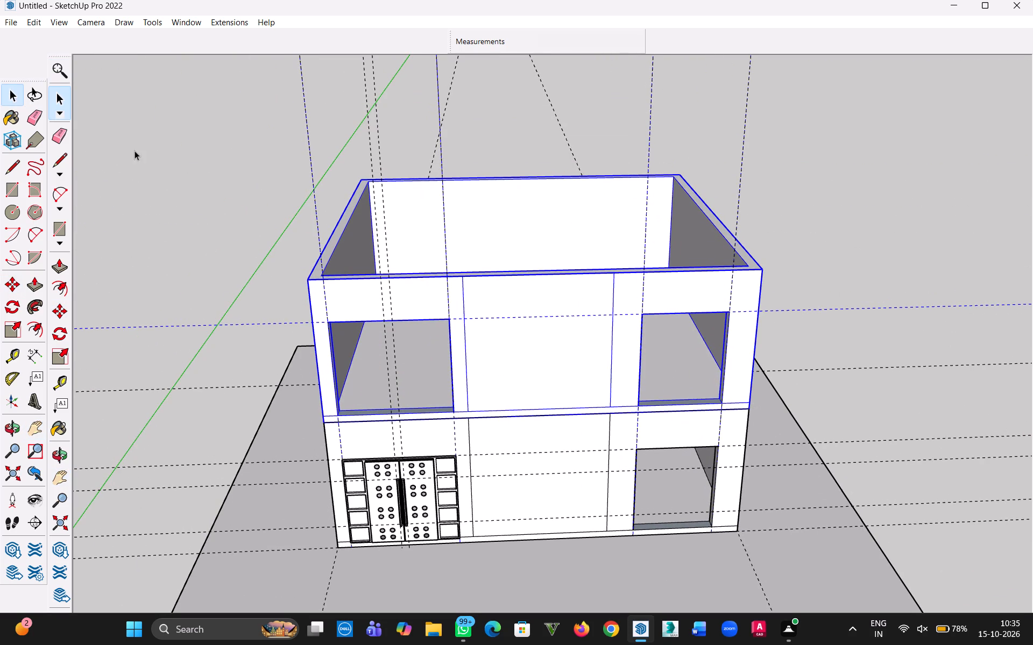
click(135, 150)
Inside the upper wall group, fill the left opening by extending its left jamb 8' to the opposite jamb, and exit the group.
scroll(419, 370, up, 4)
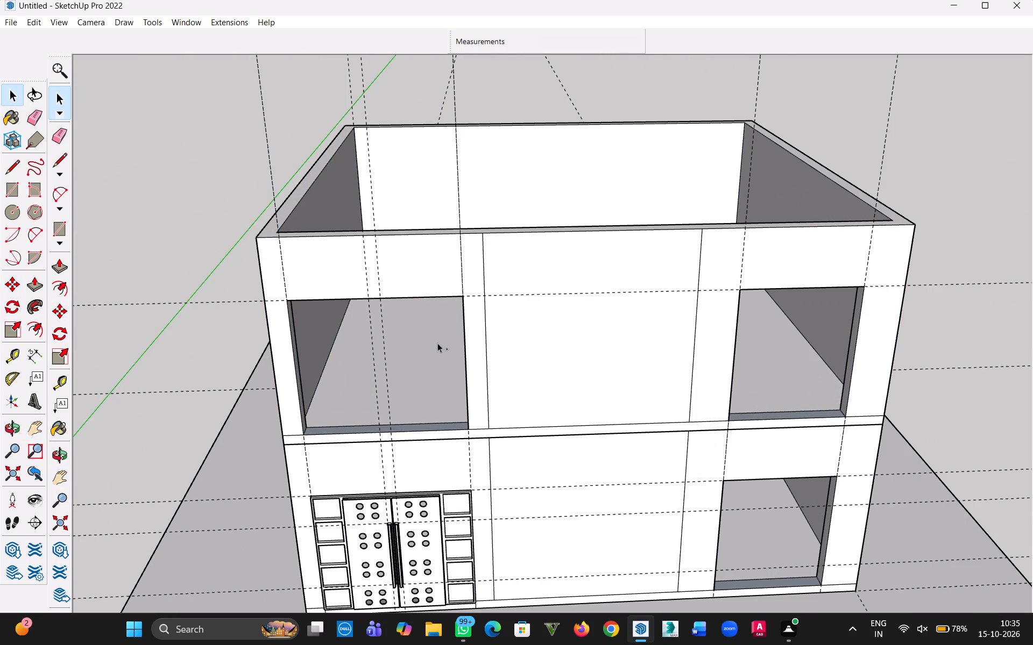
click(282, 288)
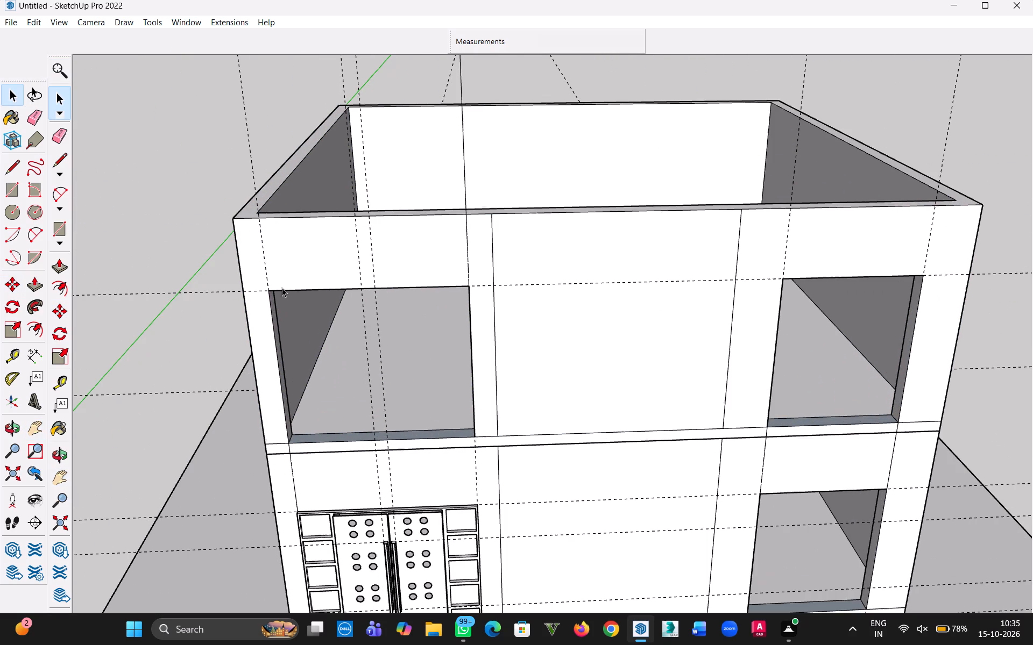
scroll(292, 382, up, 4)
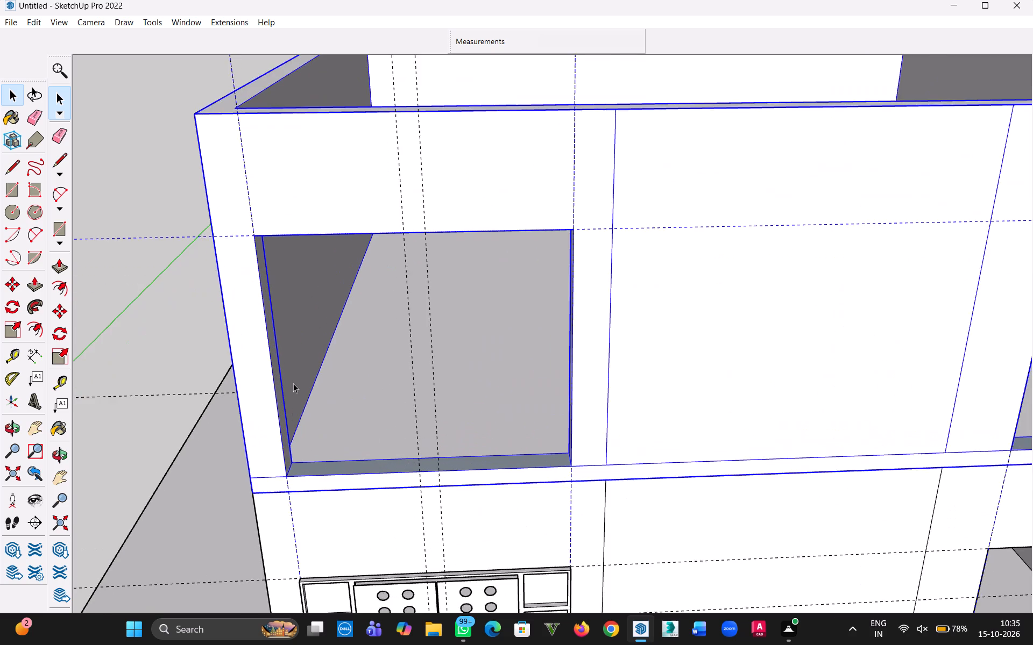
scroll(284, 400, up, 2)
key(p)
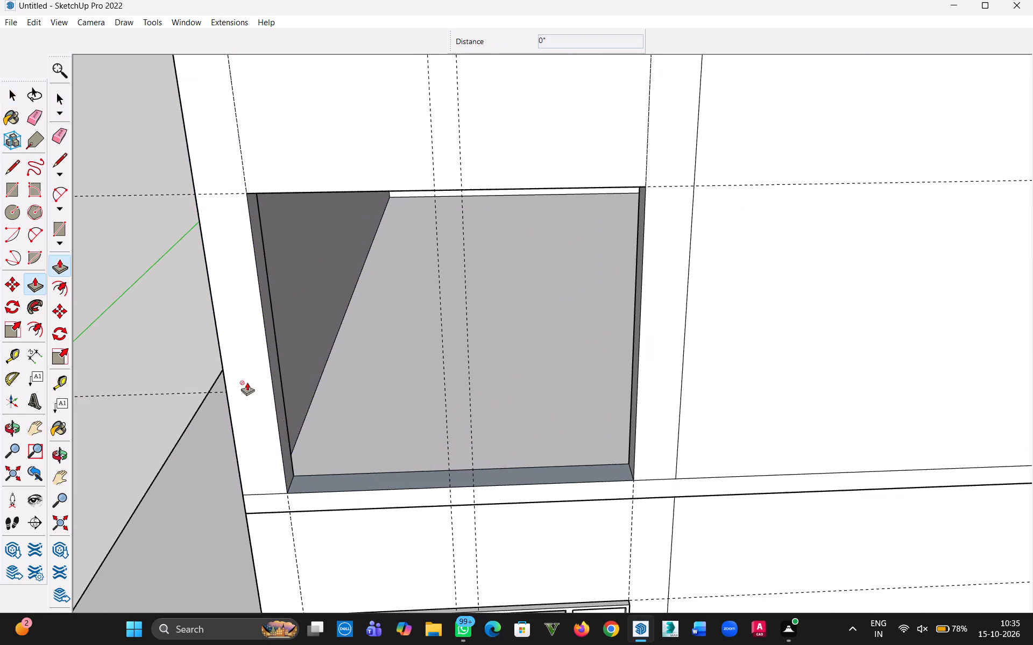
click(16, 99)
double_click(331, 104)
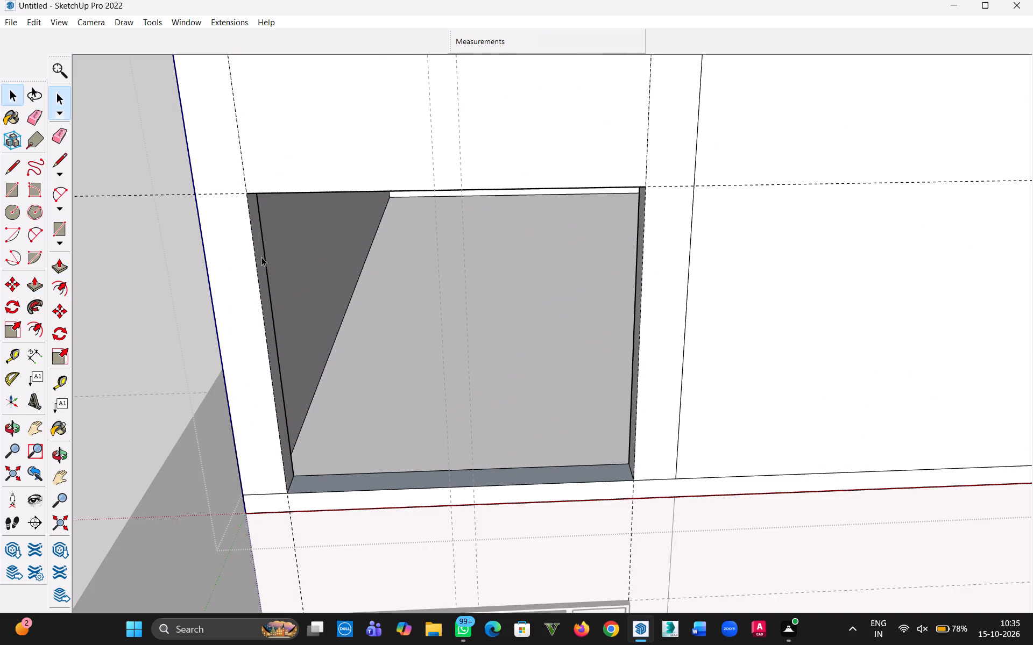
click(263, 262)
key(p)
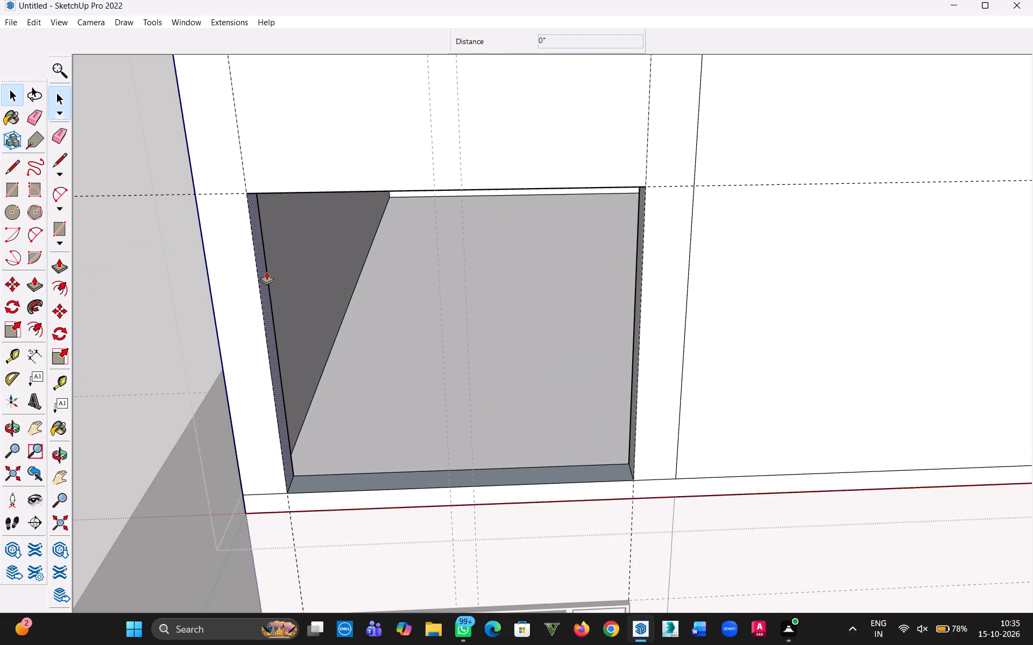
click(266, 272)
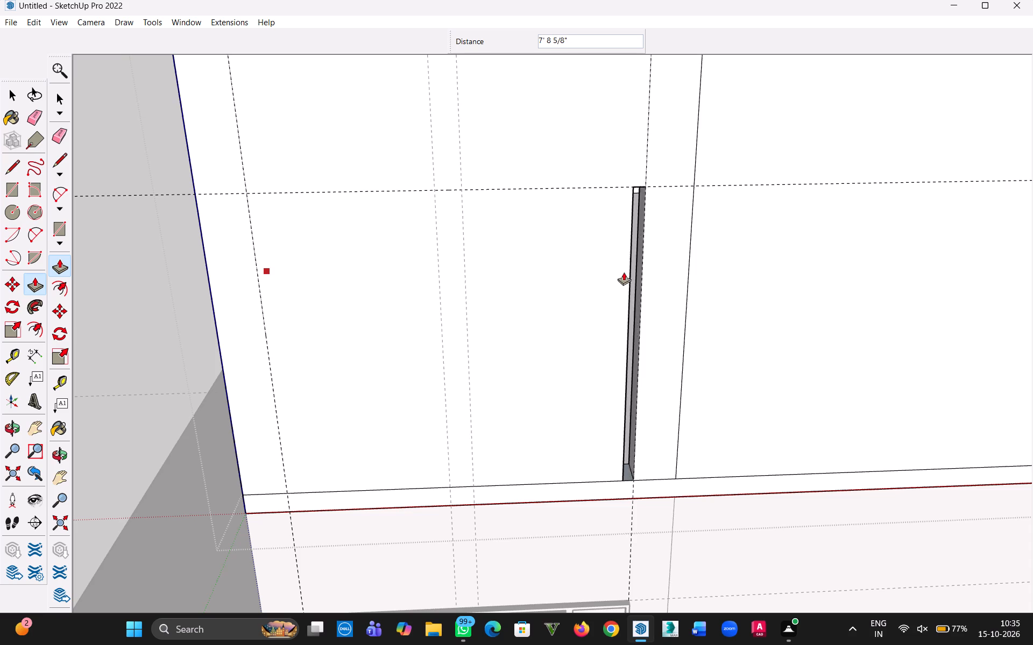
click(656, 268)
click(12, 89)
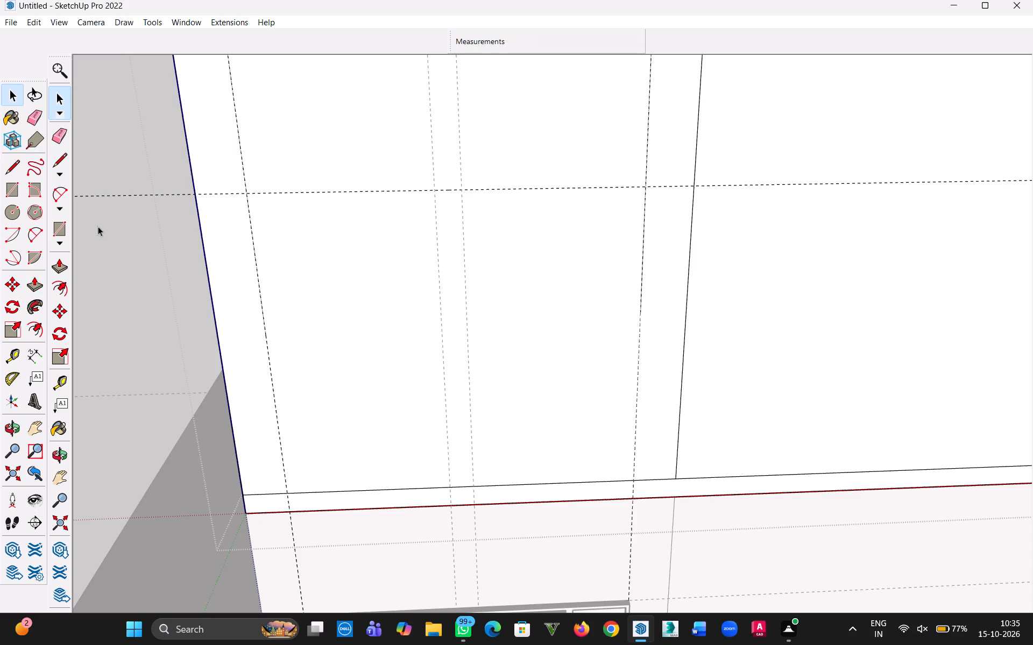
click(105, 245)
click(641, 291)
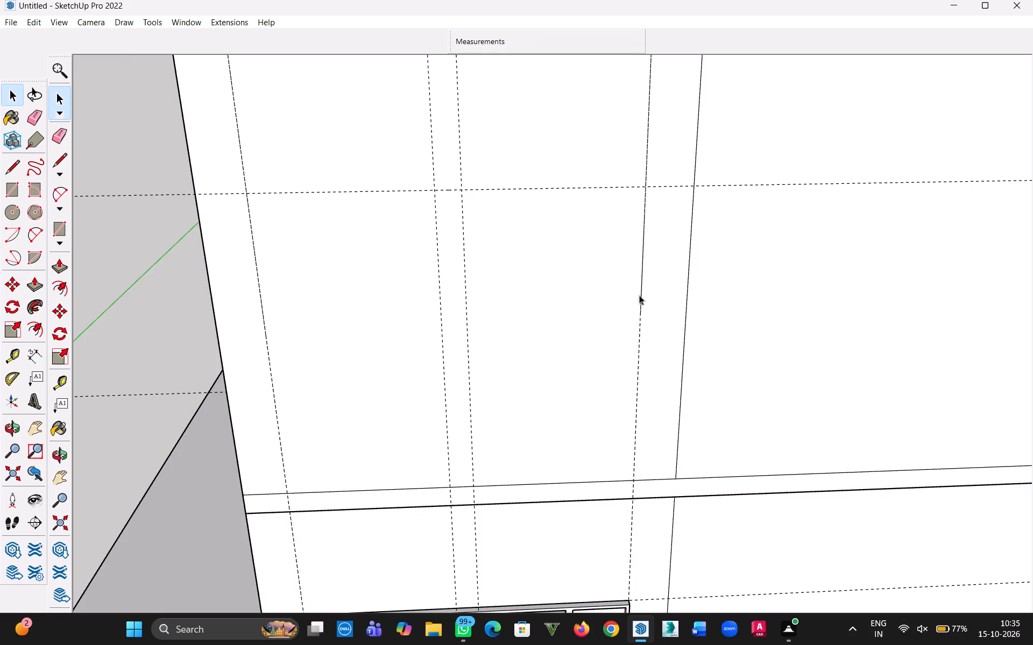
scroll(639, 299, down, 12)
click(451, 296)
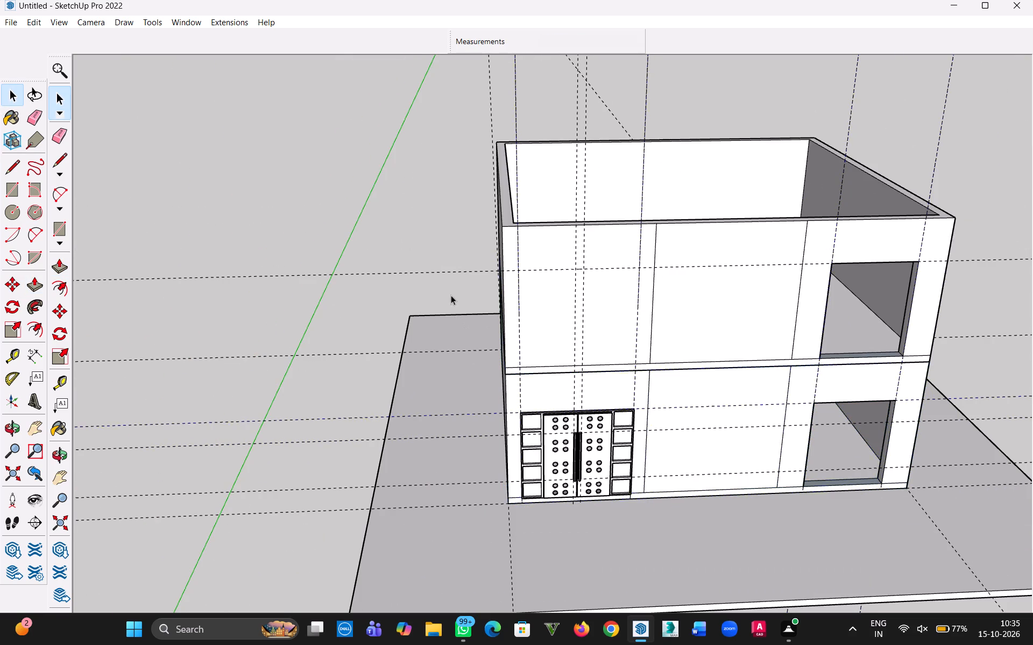
Delete all construction guides from the model.
scroll(617, 342, up, 3)
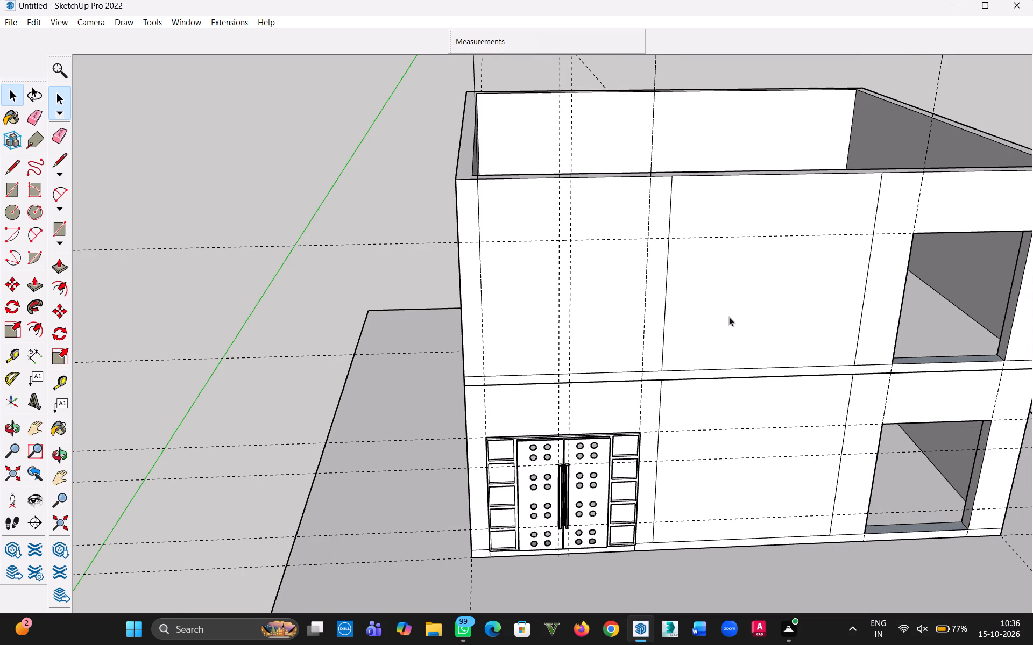
click(28, 20)
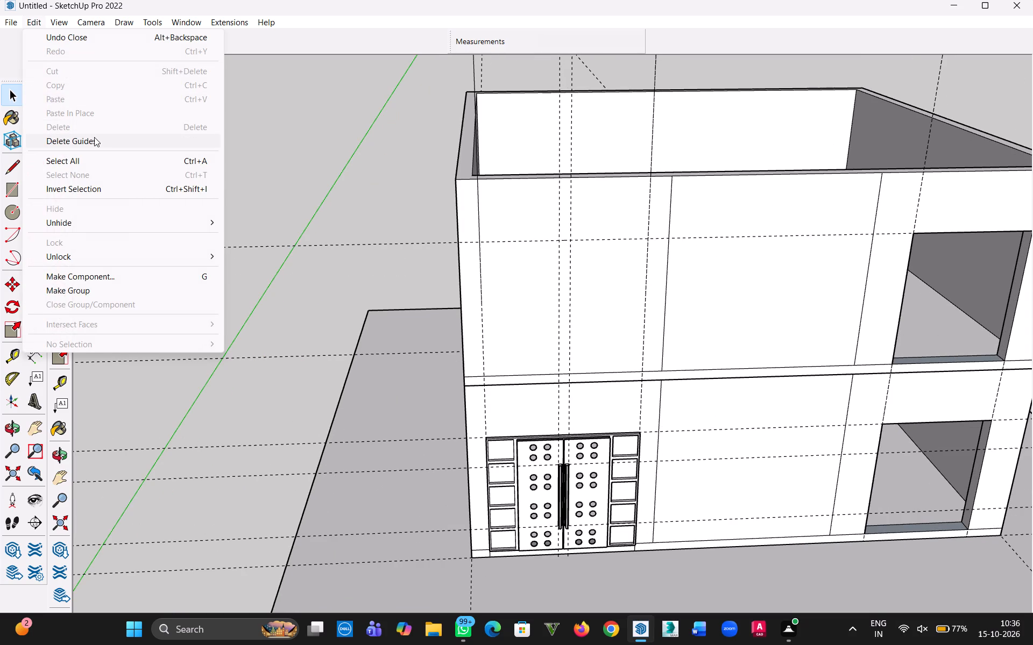
click(94, 137)
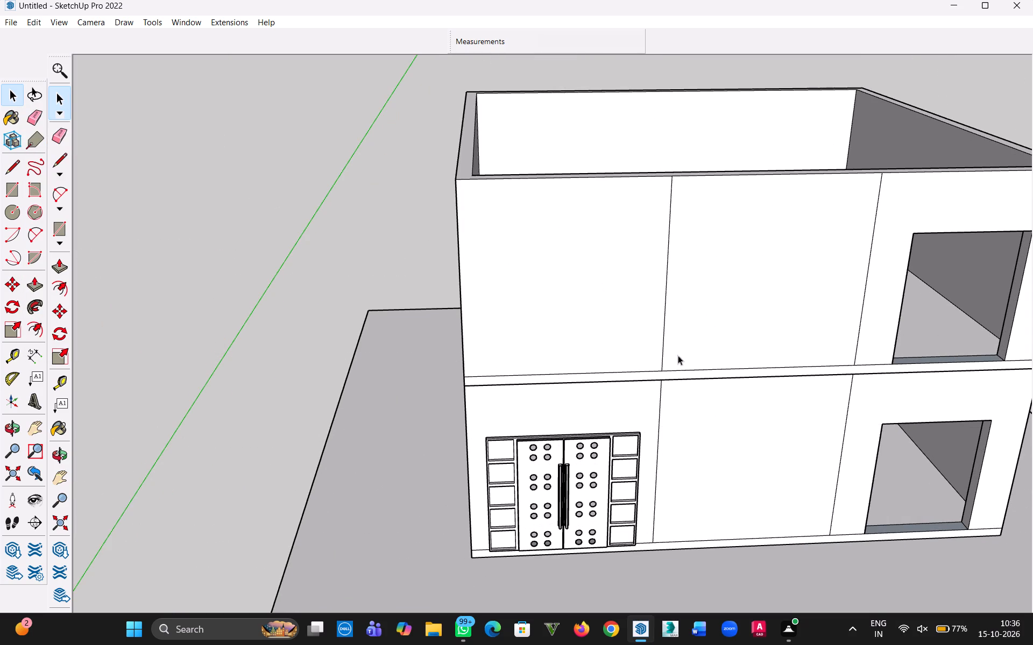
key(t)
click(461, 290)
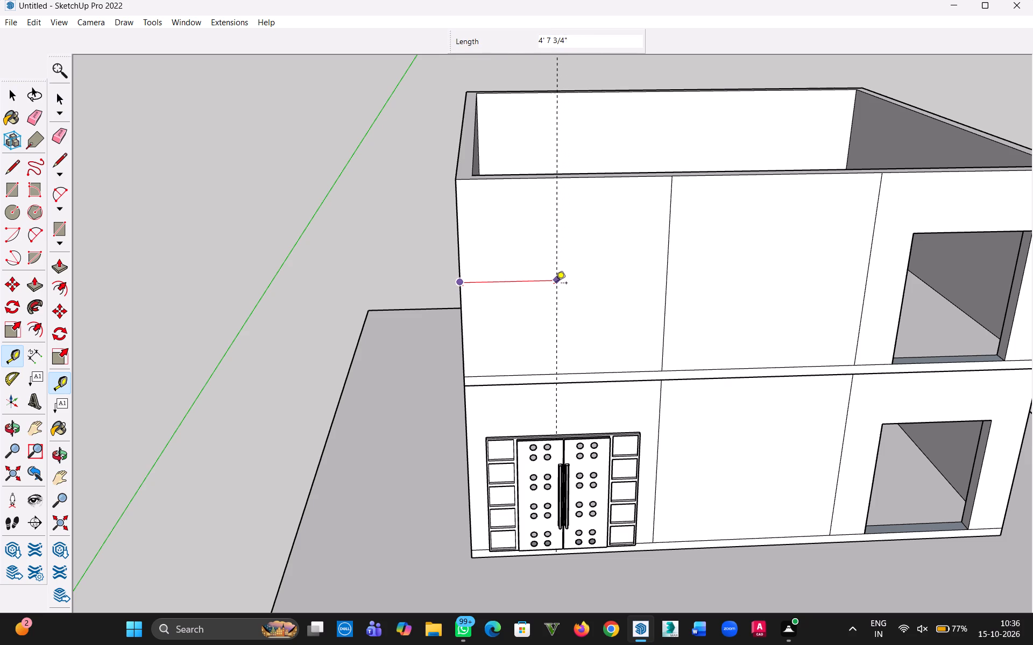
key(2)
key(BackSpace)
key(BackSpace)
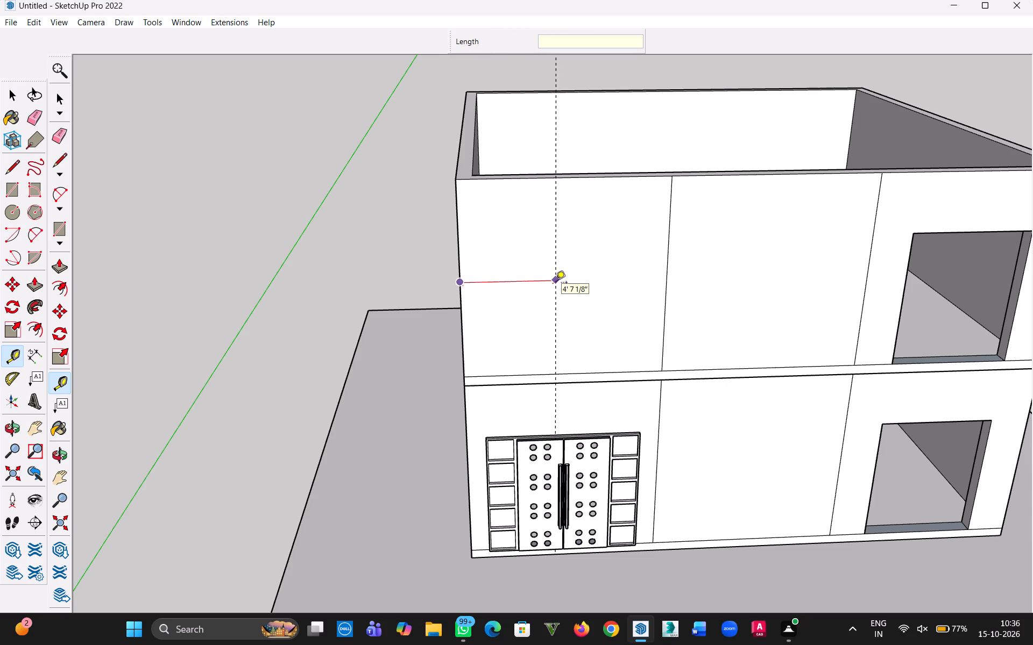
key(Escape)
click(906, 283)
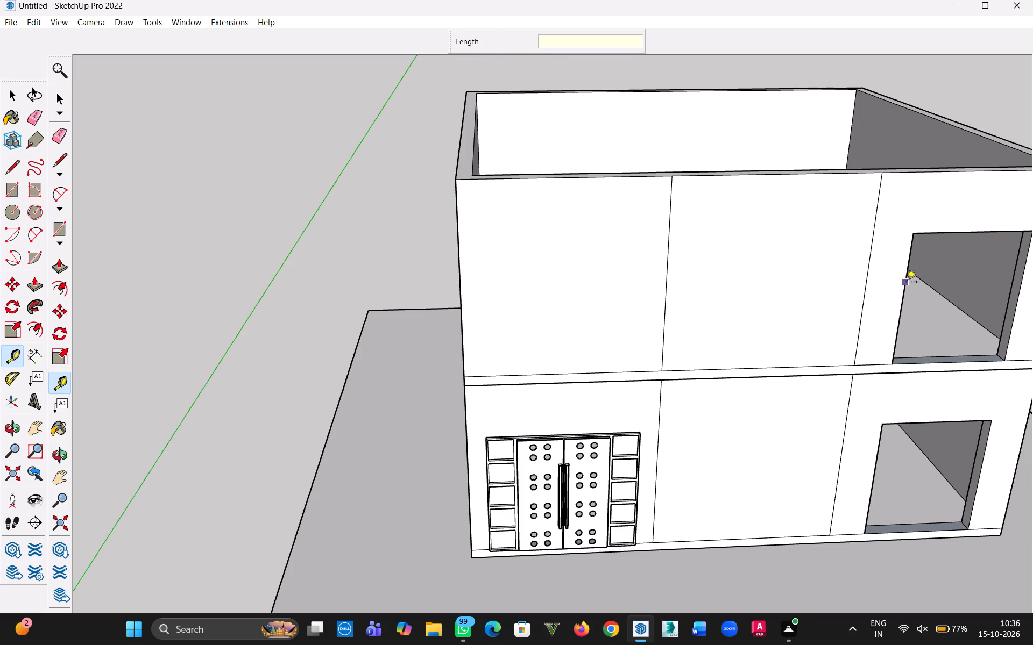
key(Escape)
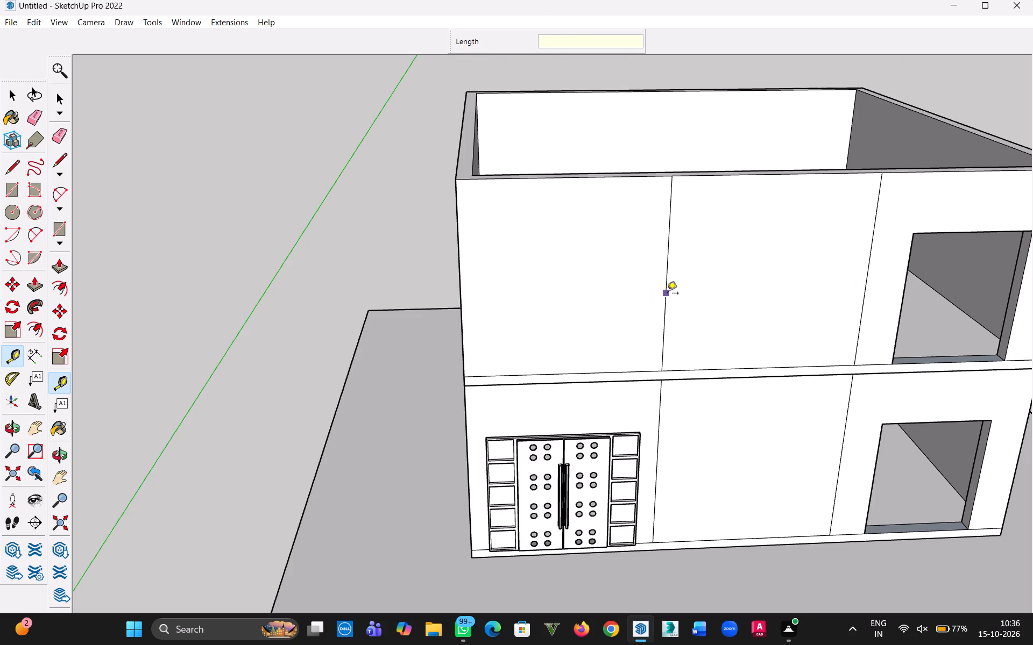
Place vertical guides on the first floor's left bay, 2' inward from its dividing line and 2' inward from the outer corner.
click(667, 294)
text(2')
key(Return)
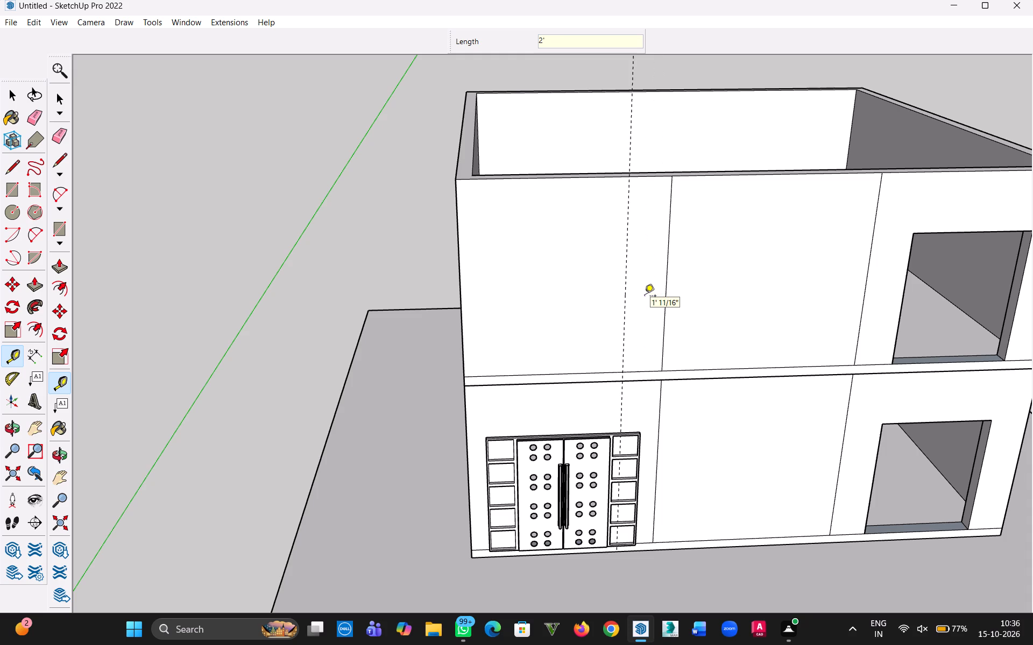
click(459, 292)
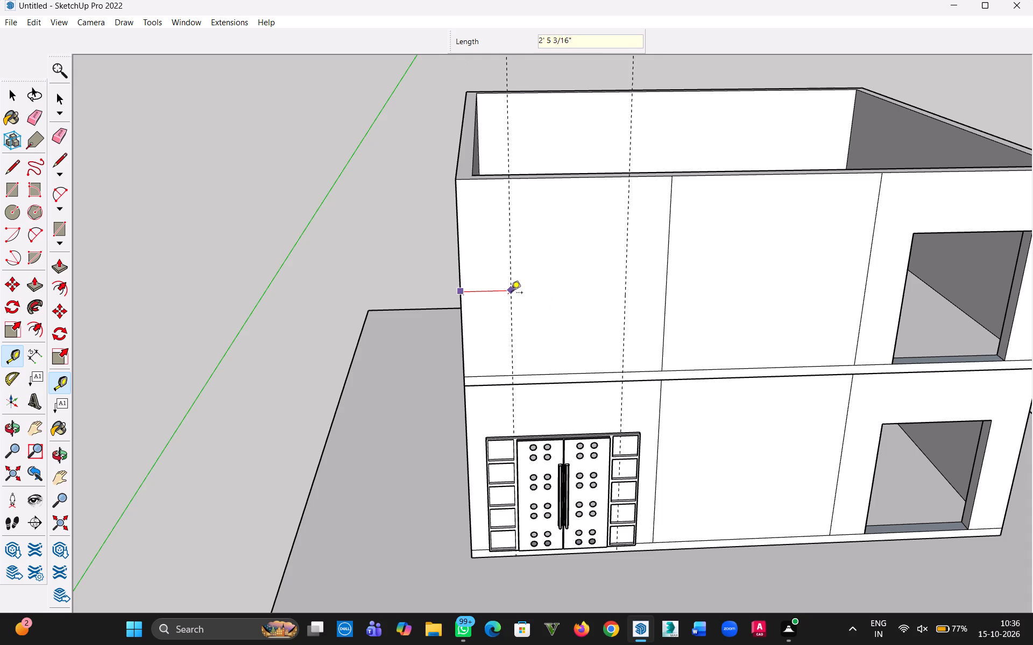
text(2')
key(Return)
Place a horizontal guide 7' above the base band's line on the first floor's left bay.
key(t)
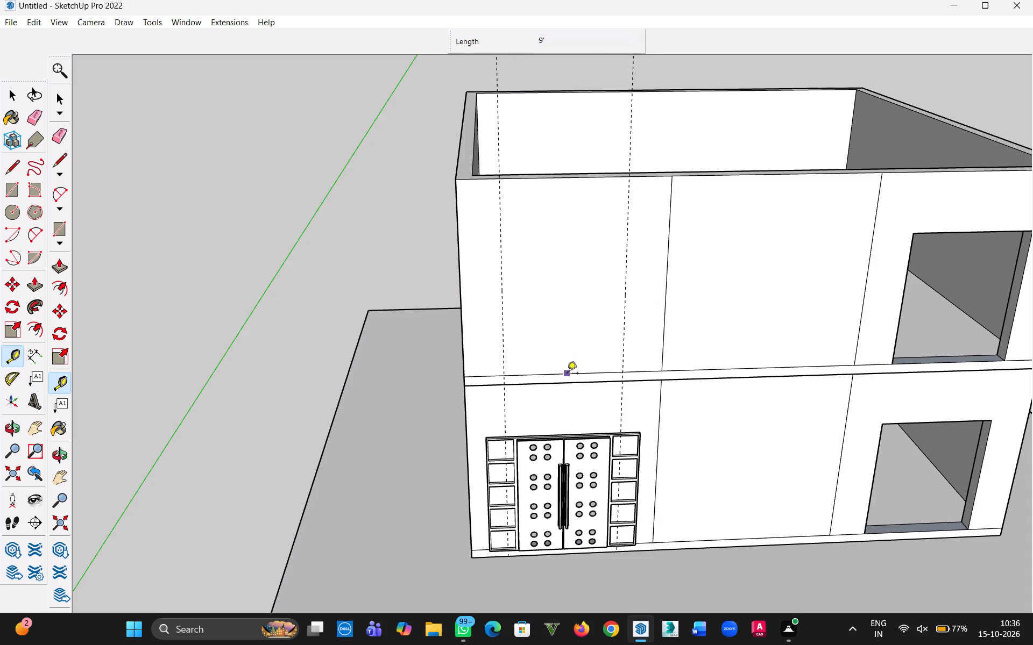
click(568, 378)
key(Escape)
click(565, 372)
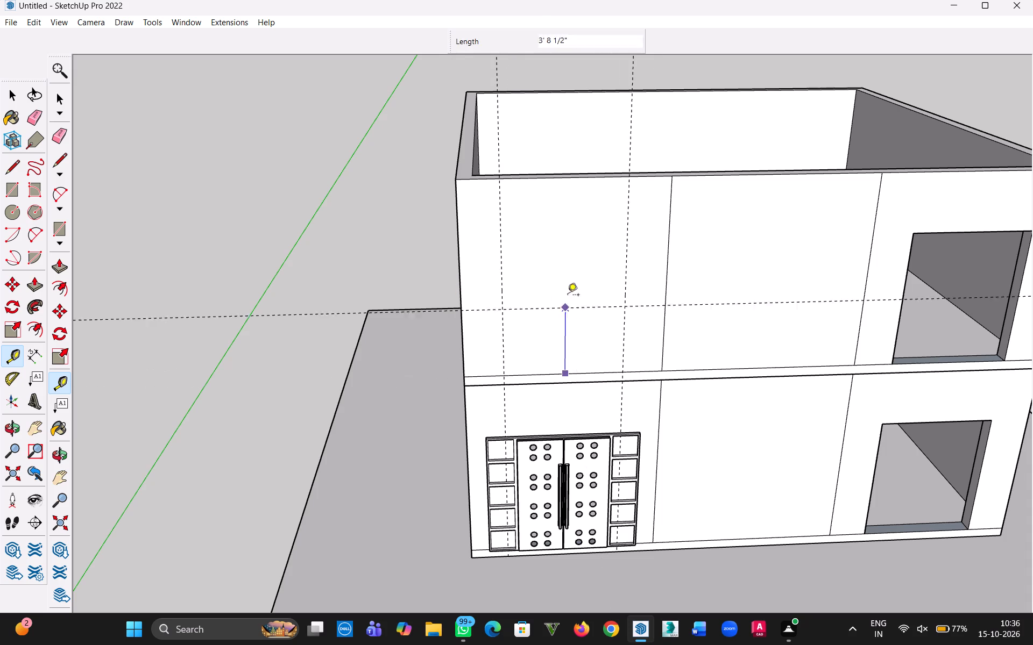
text(7')
key(Return)
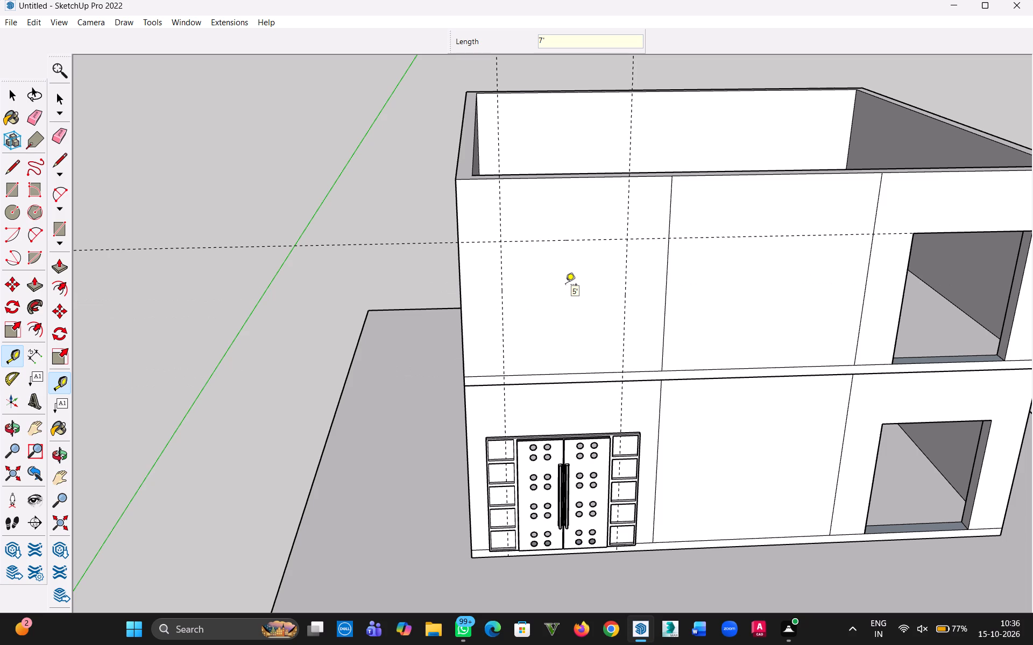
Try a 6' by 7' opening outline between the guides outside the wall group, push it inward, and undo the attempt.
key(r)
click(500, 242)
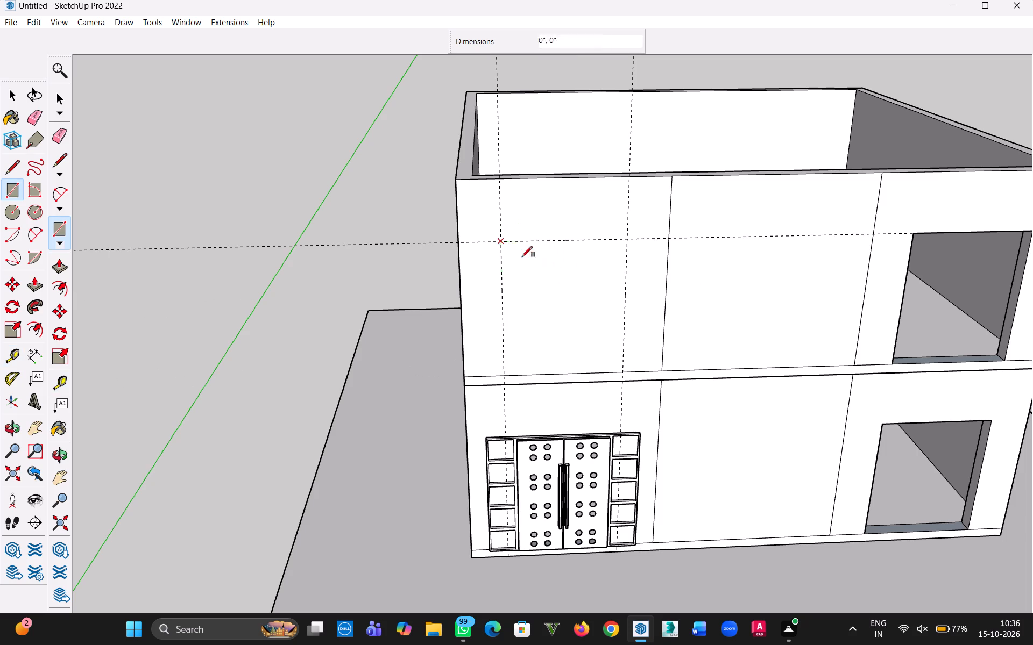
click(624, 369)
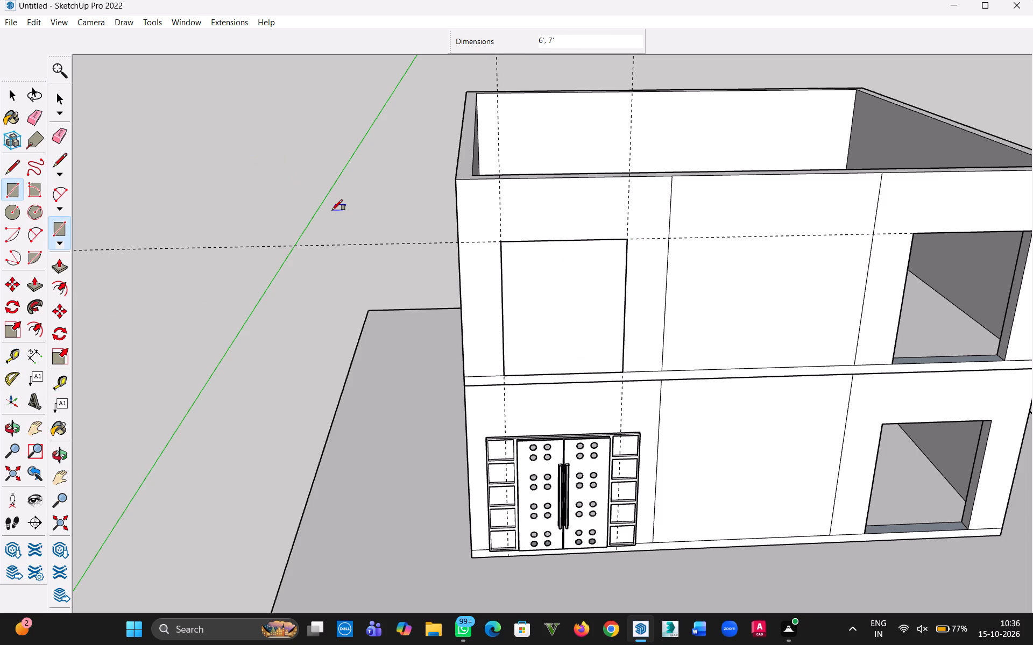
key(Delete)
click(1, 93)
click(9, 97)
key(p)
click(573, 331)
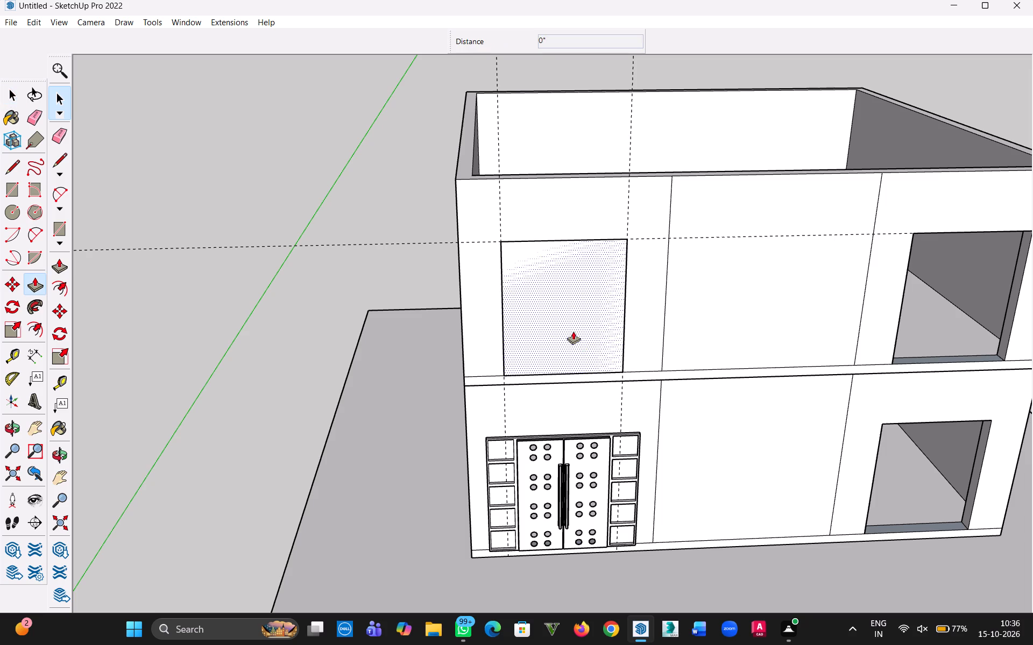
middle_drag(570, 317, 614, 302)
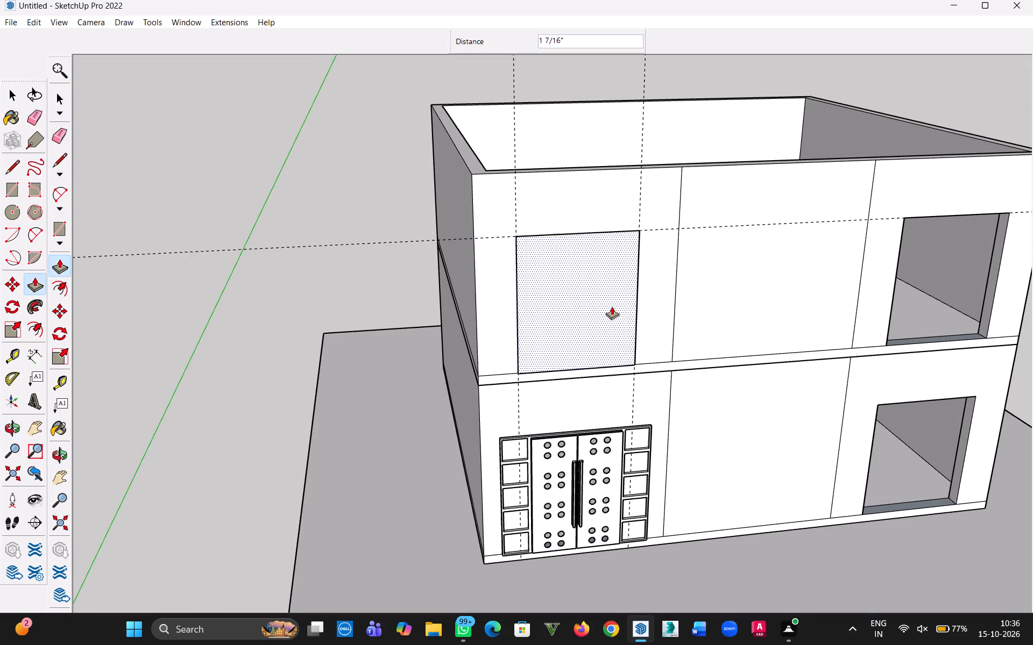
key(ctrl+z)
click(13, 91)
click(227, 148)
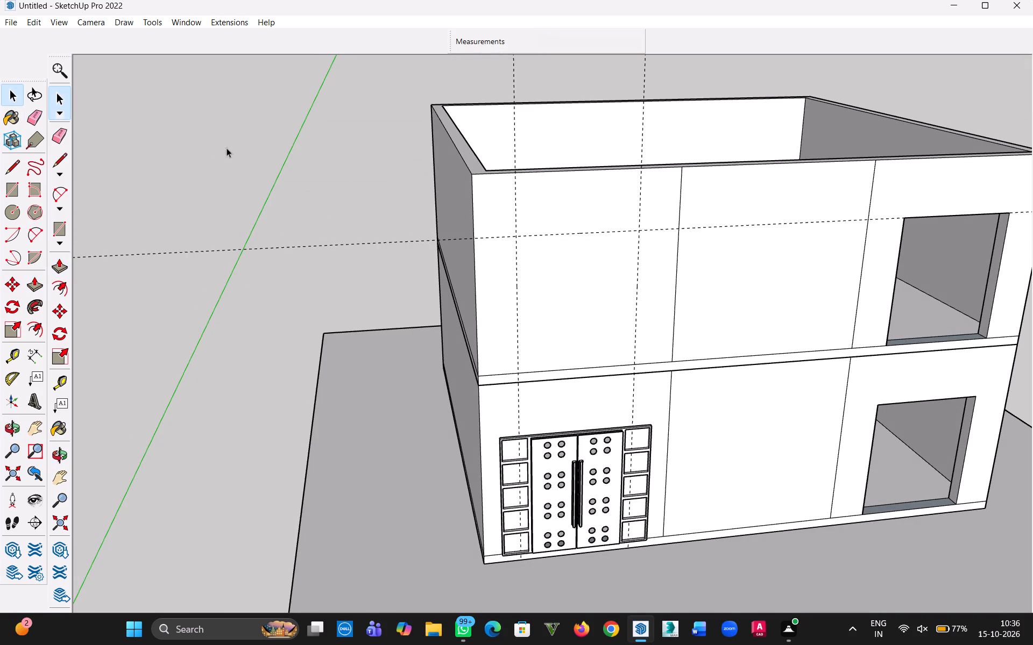
Inside the upper wall group, draw a 6' by 7' rectangle between the left-bay guides, push it through the wall, and exit the group.
triple_click(590, 308)
scroll(546, 262, up, 4)
key(r)
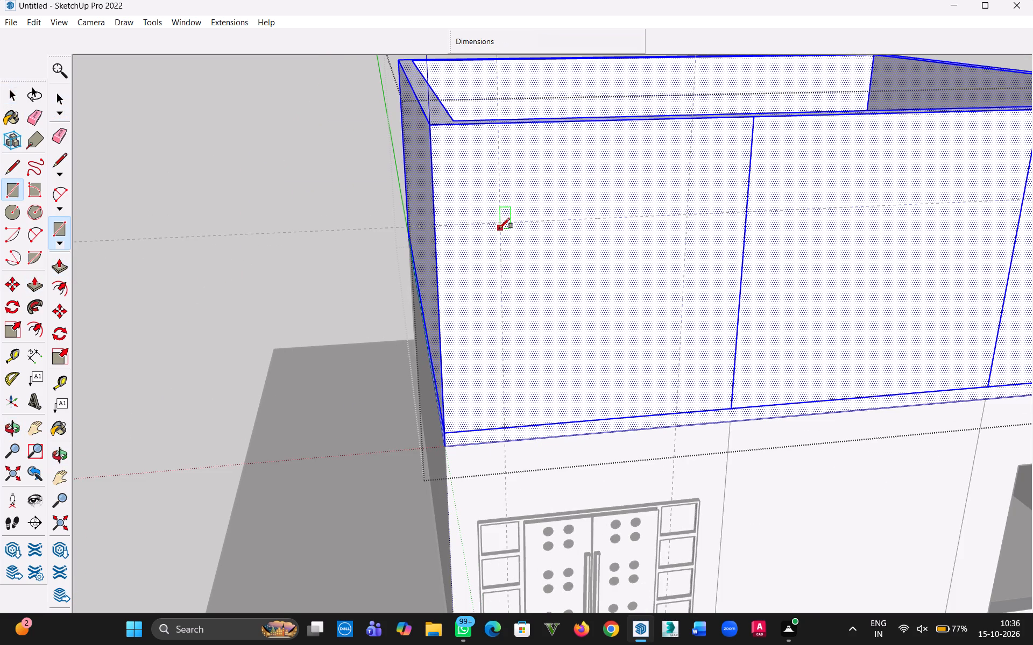
click(499, 224)
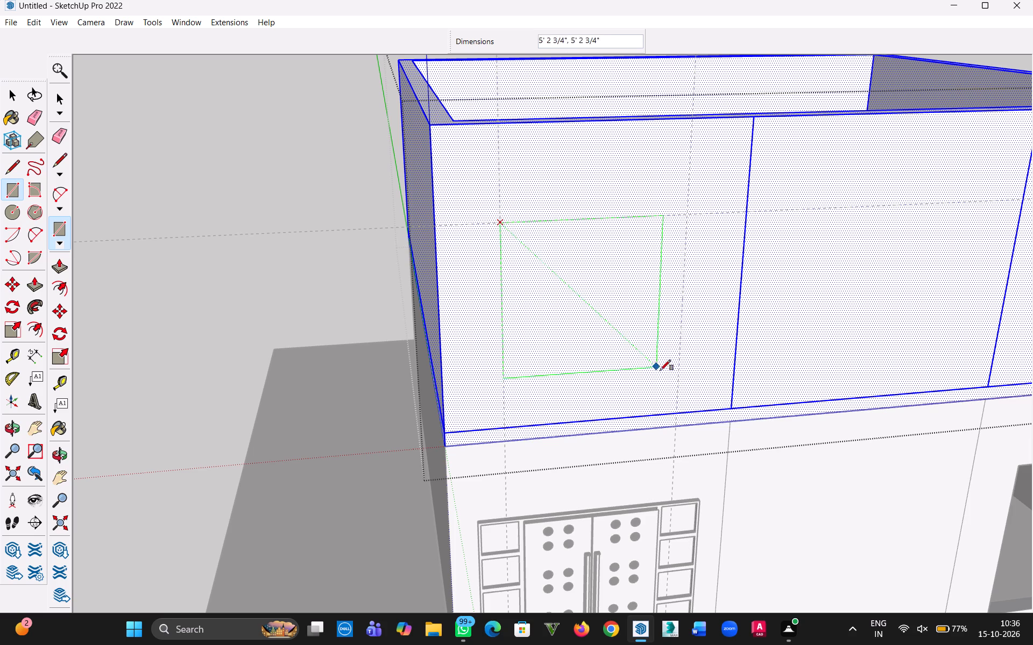
click(676, 411)
key(p)
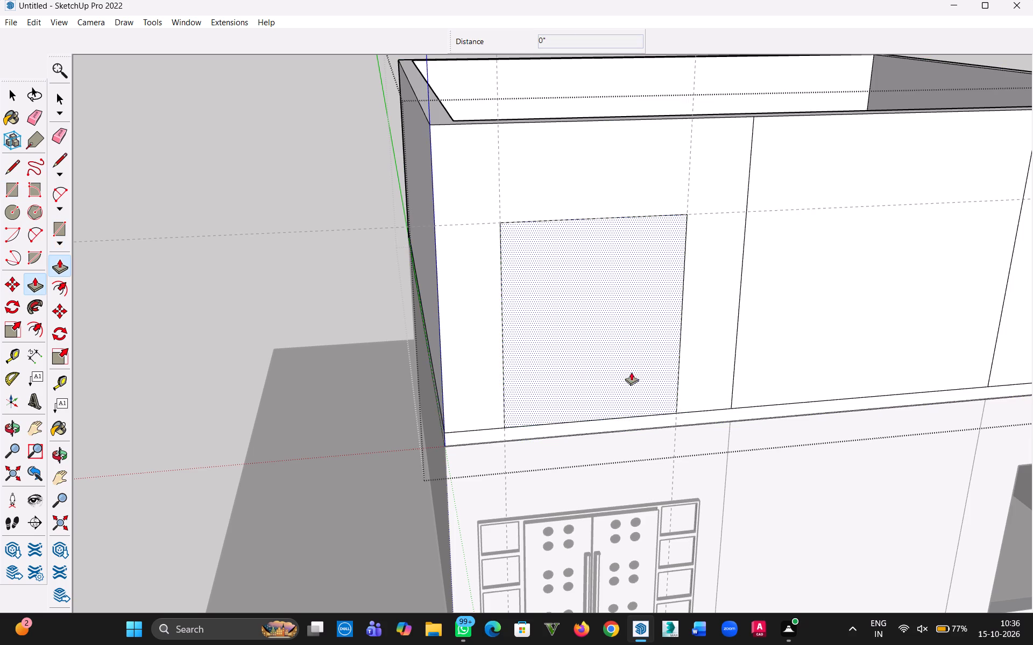
click(615, 368)
click(609, 317)
scroll(539, 330, down, 10)
middle_drag(622, 334, 572, 359)
click(13, 92)
click(337, 247)
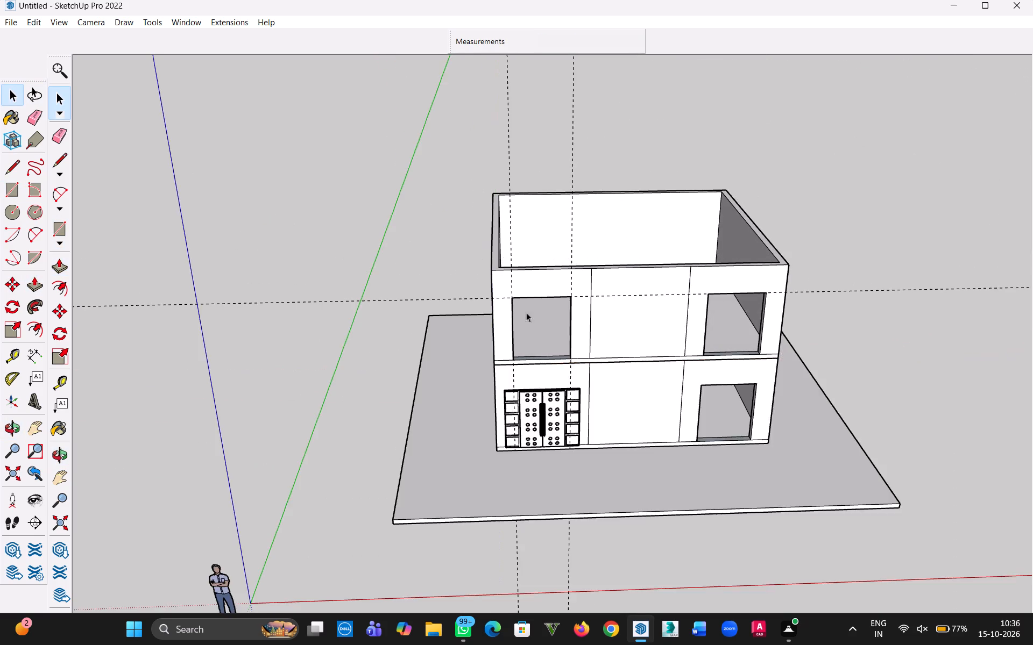
Explode the ground-floor entrance's side-panel frame group and its double-door group.
scroll(667, 319, up, 4)
scroll(725, 356, down, 2)
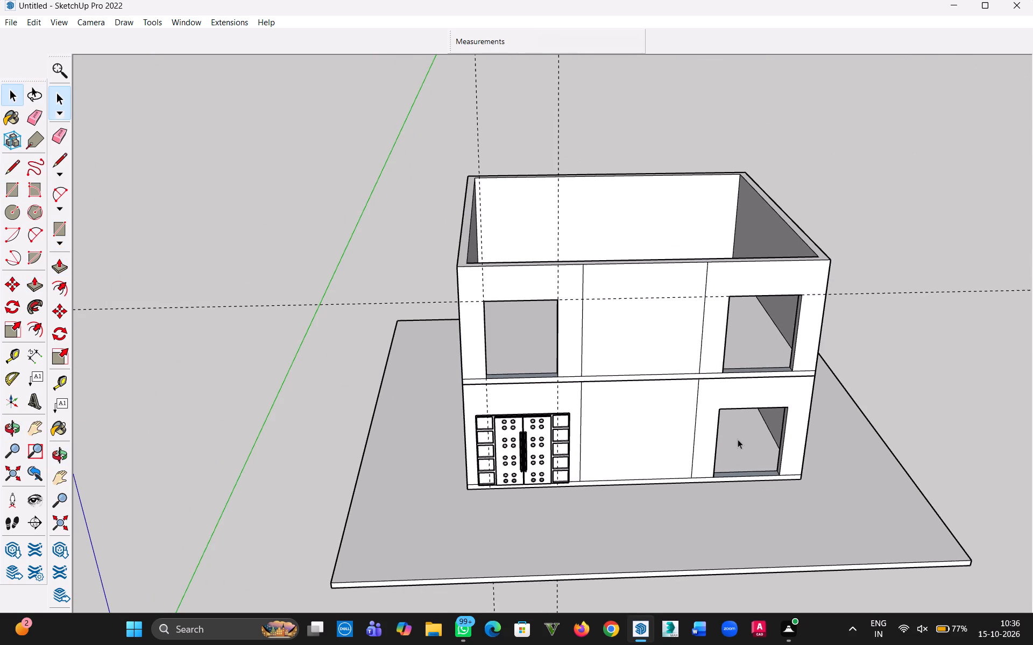
middle_drag(584, 411, 683, 469)
scroll(567, 457, up, 10)
click(579, 425)
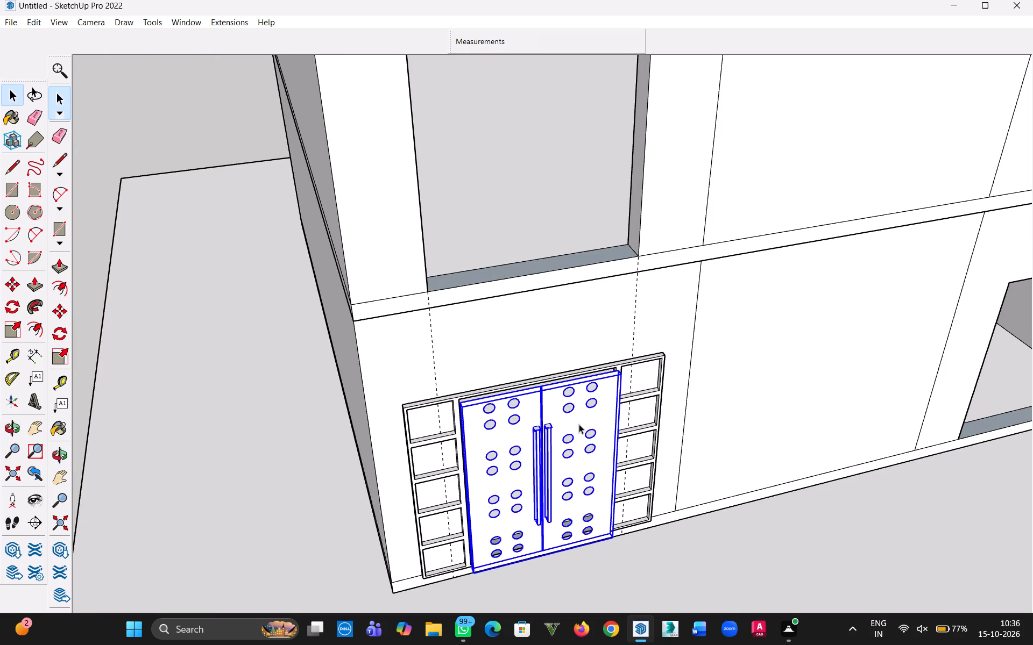
click(436, 430)
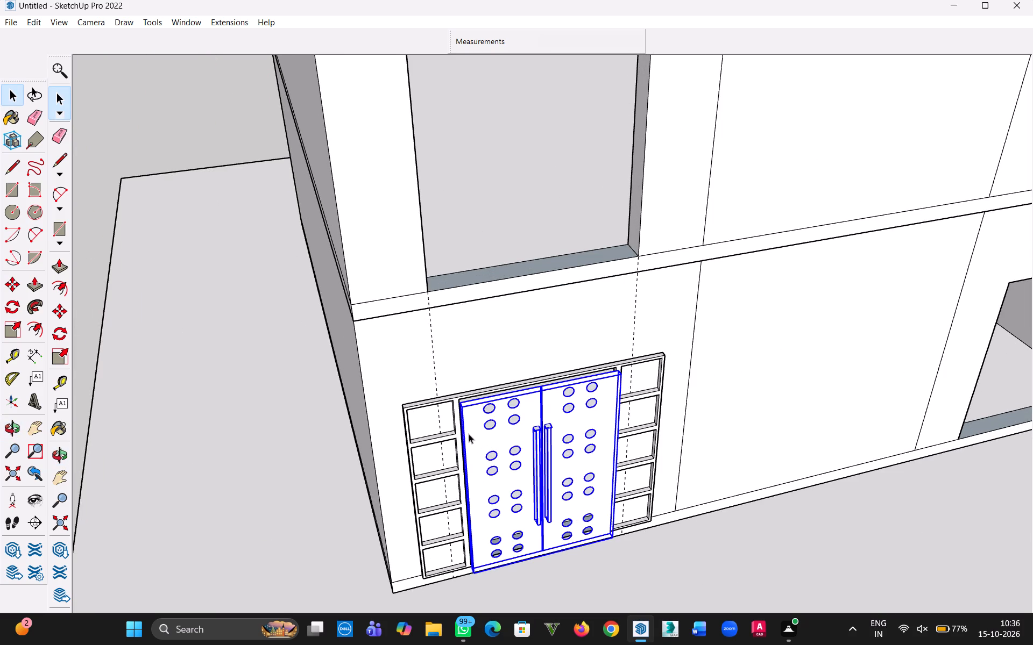
right_click(460, 433)
click(508, 250)
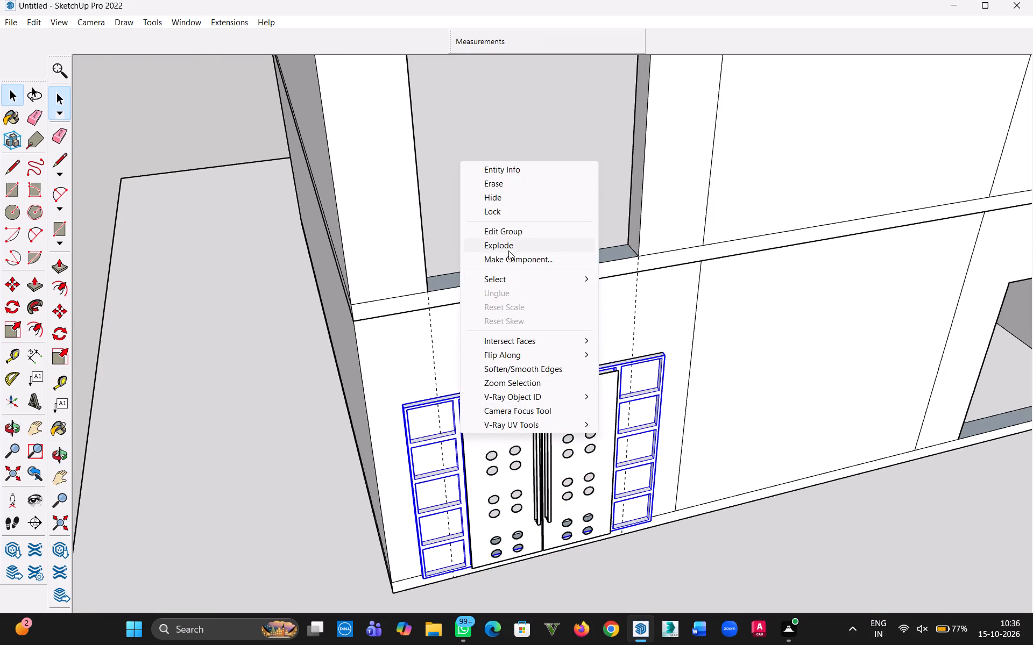
click(504, 440)
right_click(504, 440)
click(567, 249)
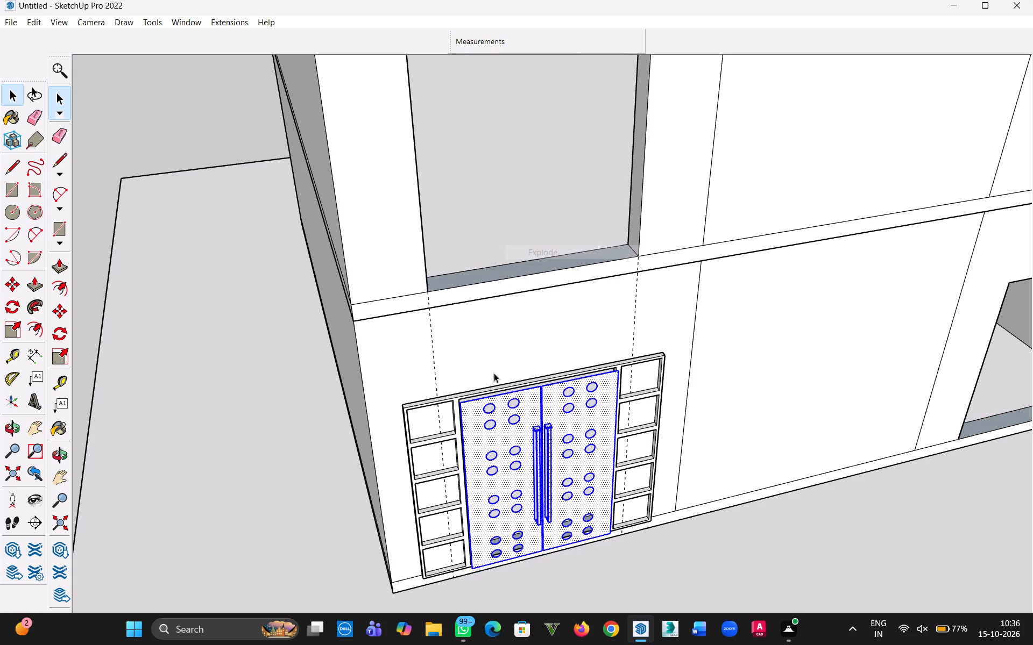
Move the exploded double-door leaves with their handles about 7' 9" along the red axis, out of the frame and past the outer corner.
middle_drag(486, 427, 578, 442)
scroll(554, 454, up, 5)
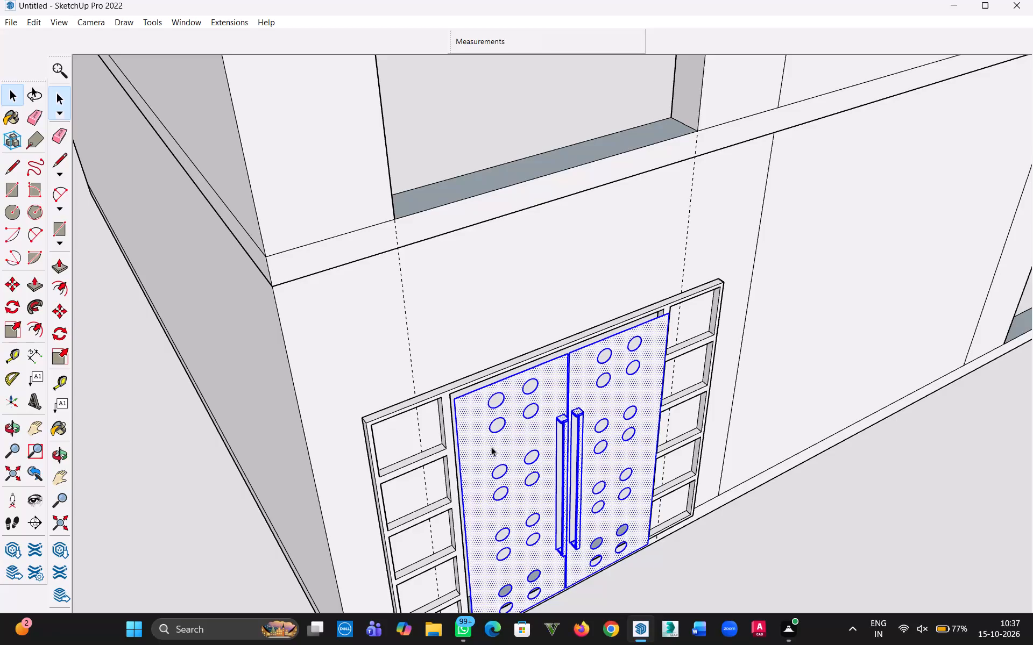
scroll(494, 453, up, 1)
middle_drag(494, 453, 633, 490)
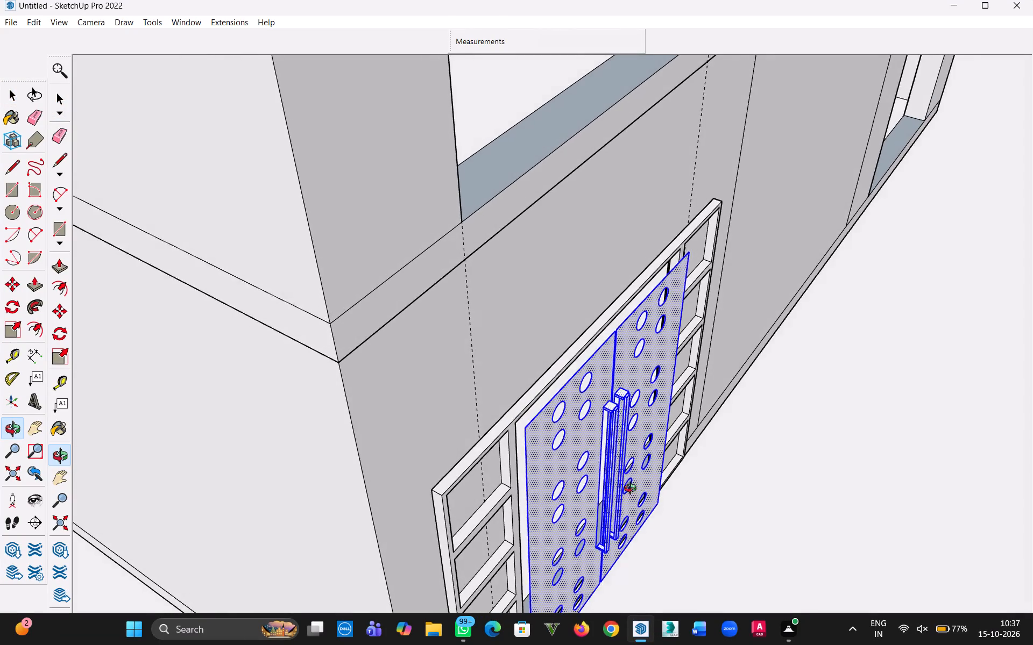
middle_drag(633, 490, 353, 423)
scroll(462, 441, down, 5)
key(m)
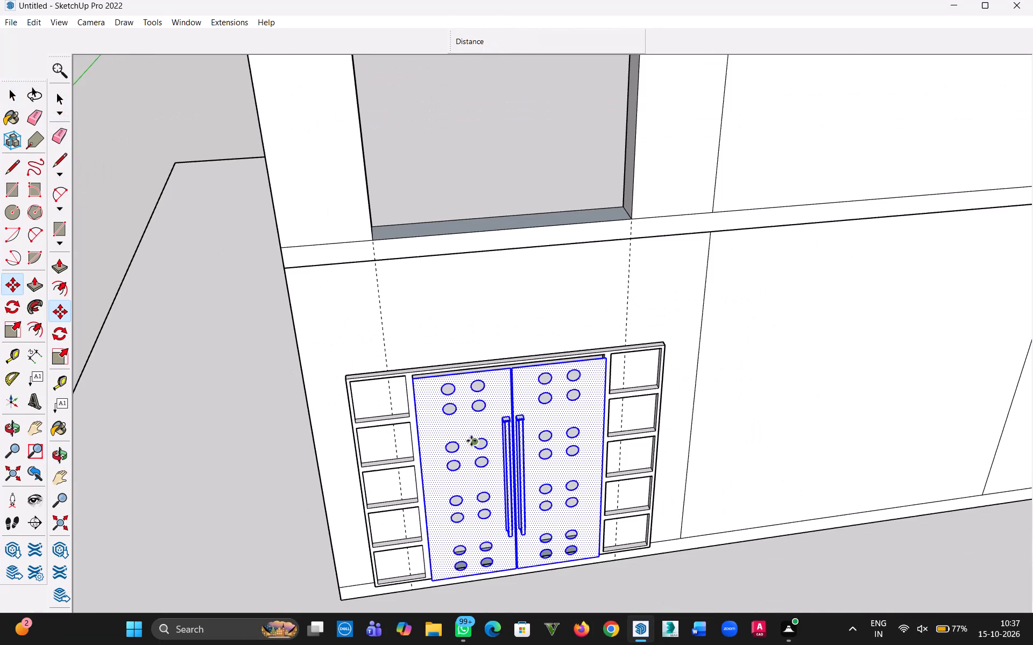
click(466, 438)
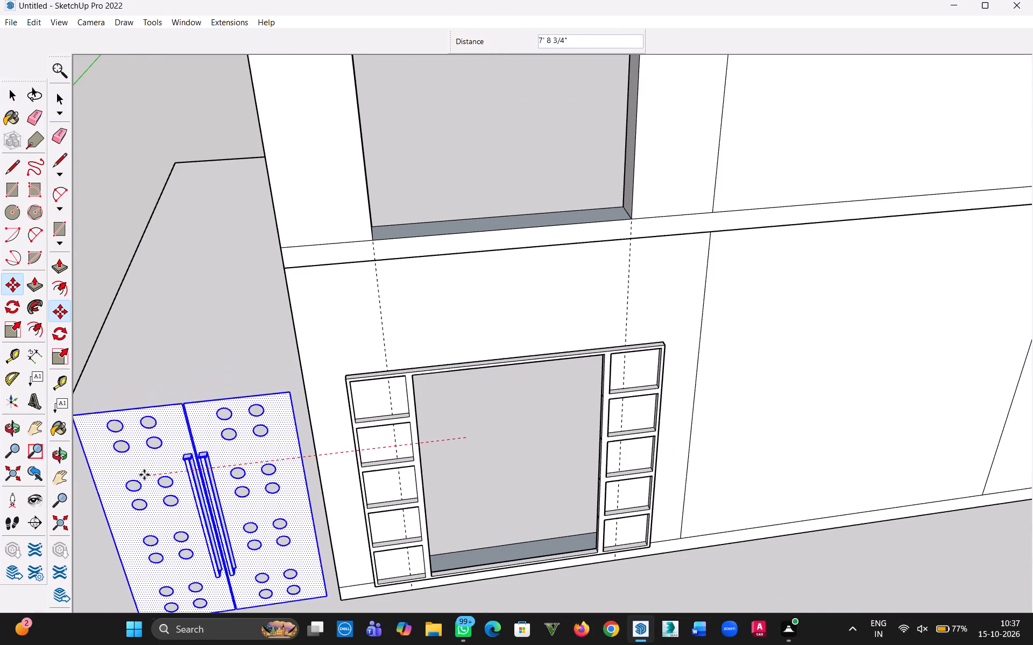
click(143, 475)
Thicken both door leaves by extruding their back faces 2".
middle_drag(166, 383, 959, 260)
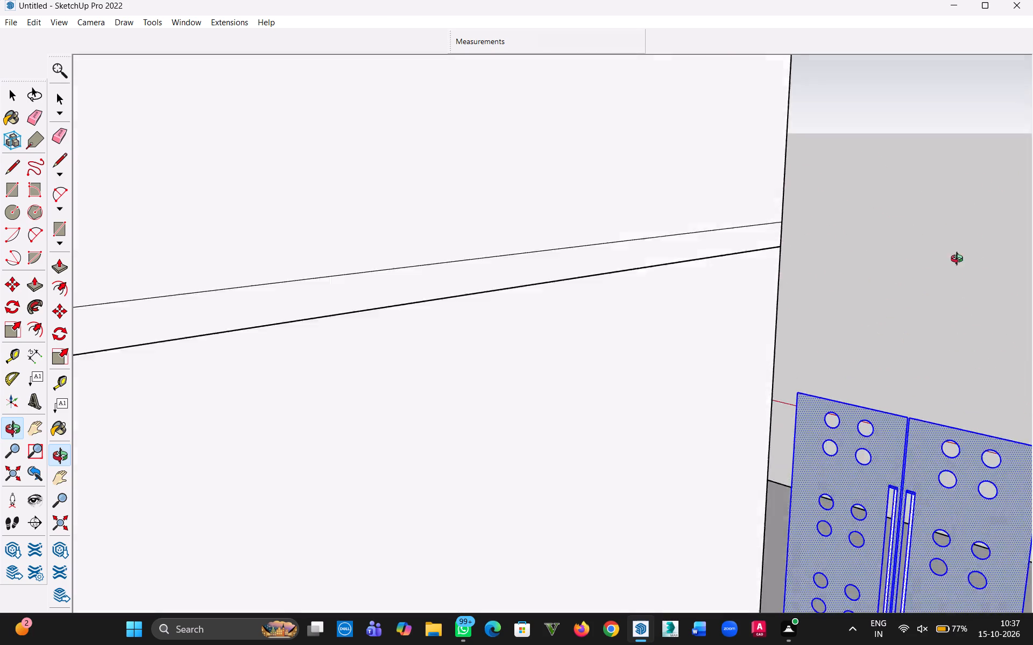
middle_drag(959, 260, 997, 218)
key(p)
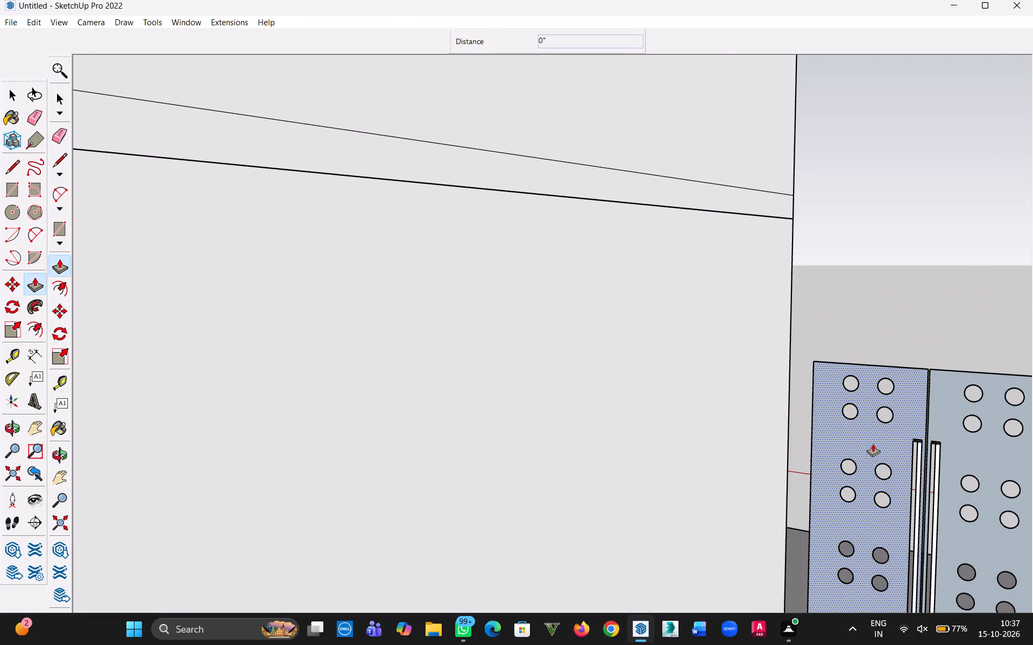
click(872, 436)
text(2")
key(Return)
double_click(971, 450)
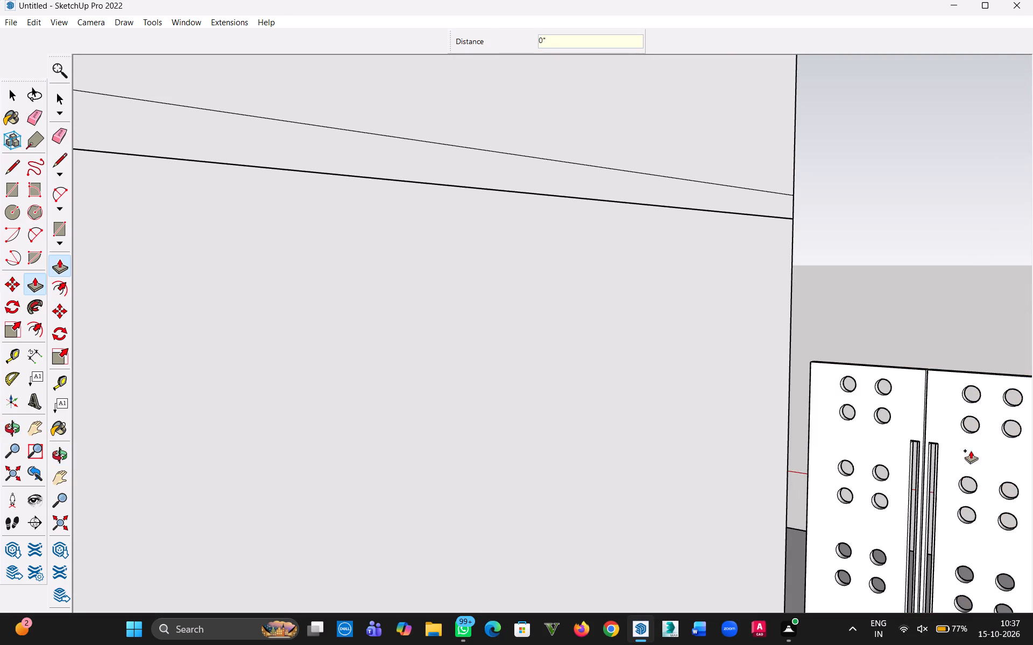
Examine the thickened door leaves and the entrance frame beside them from the front and from above.
middle_drag(949, 481, 234, 483)
scroll(455, 465, down, 1)
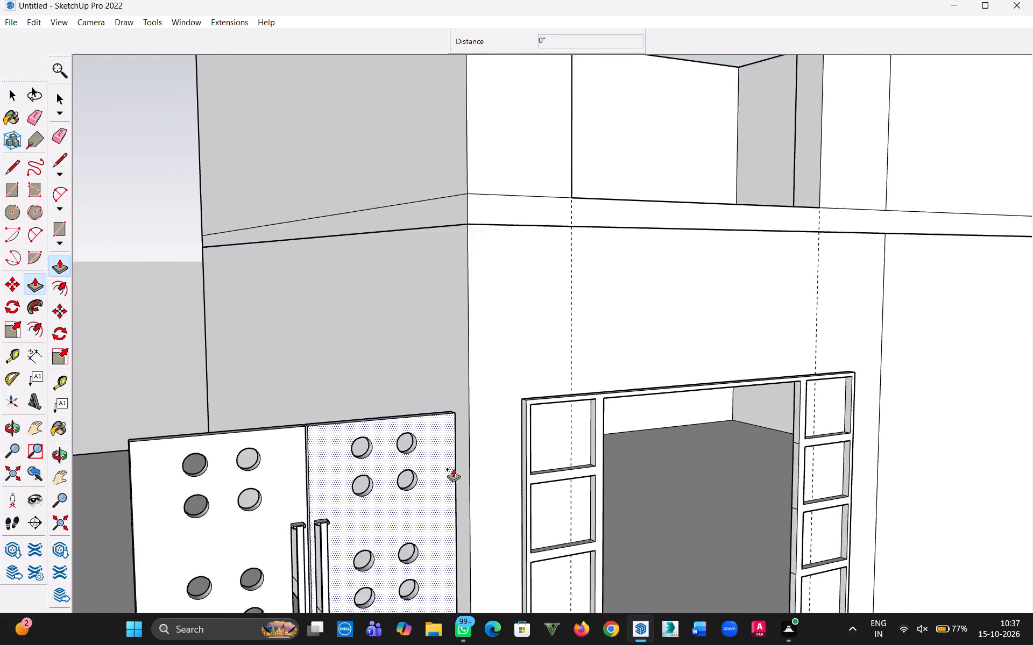
scroll(453, 469, down, 12)
key(h)
drag(398, 478, 585, 432)
middle_drag(578, 447, 472, 484)
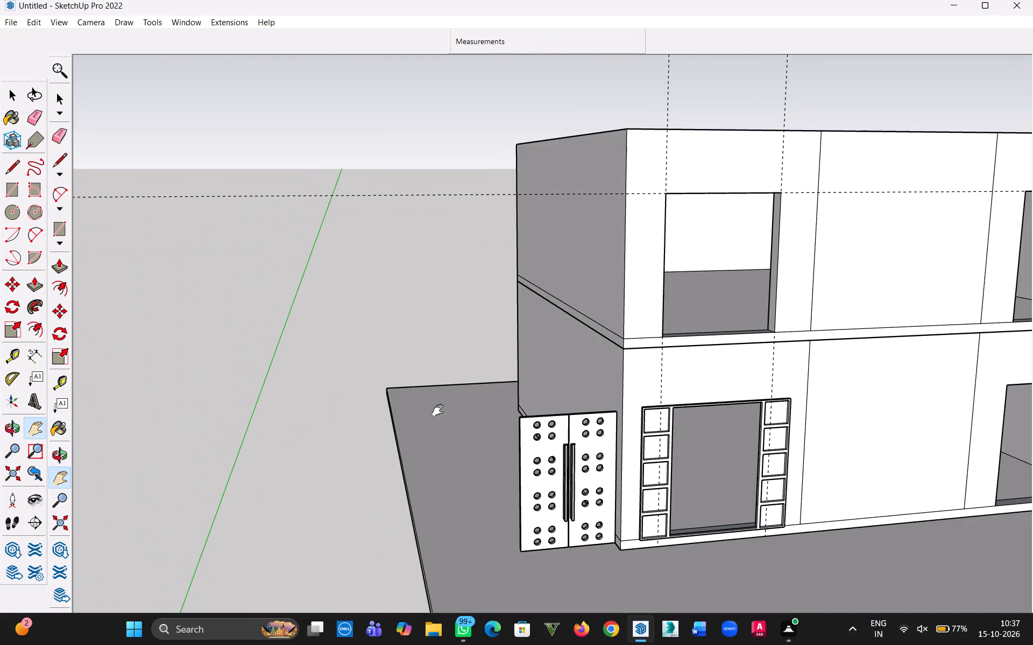
click(15, 96)
click(192, 306)
scroll(554, 404, up, 5)
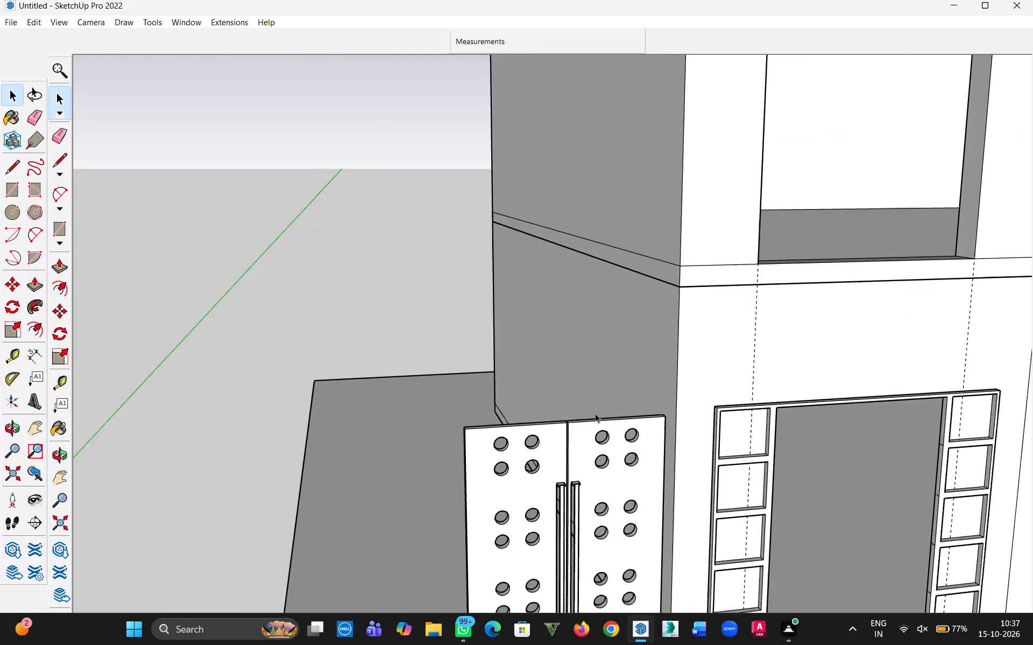
scroll(711, 470, down, 3)
middle_drag(704, 468, 614, 346)
scroll(617, 441, down, 5)
middle_drag(637, 443, 671, 622)
scroll(682, 449, up, 13)
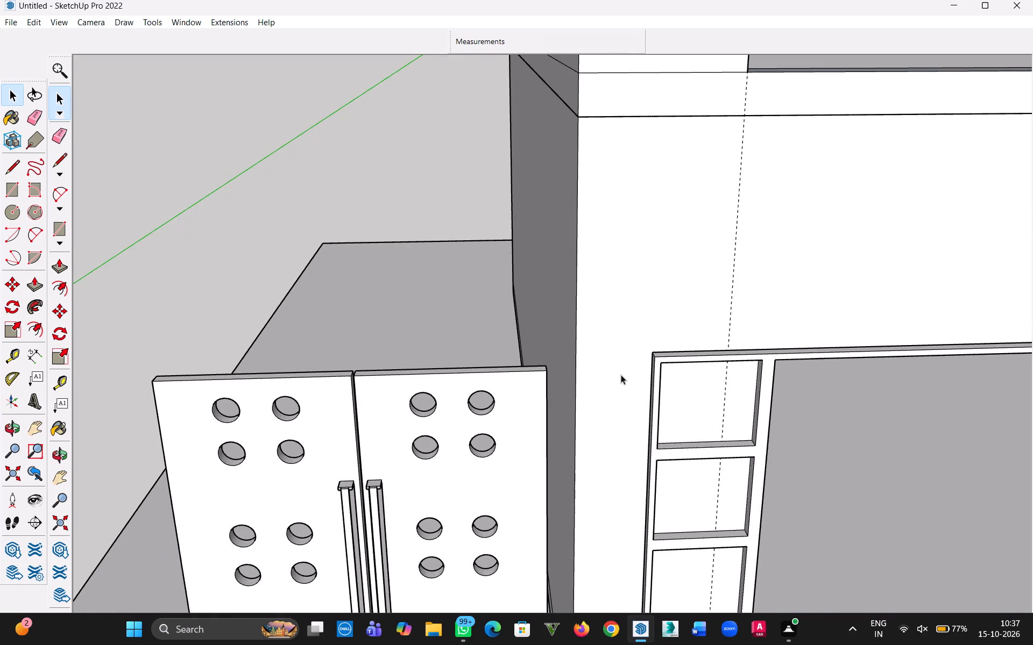
scroll(660, 369, up, 3)
click(654, 367)
scroll(554, 396, down, 6)
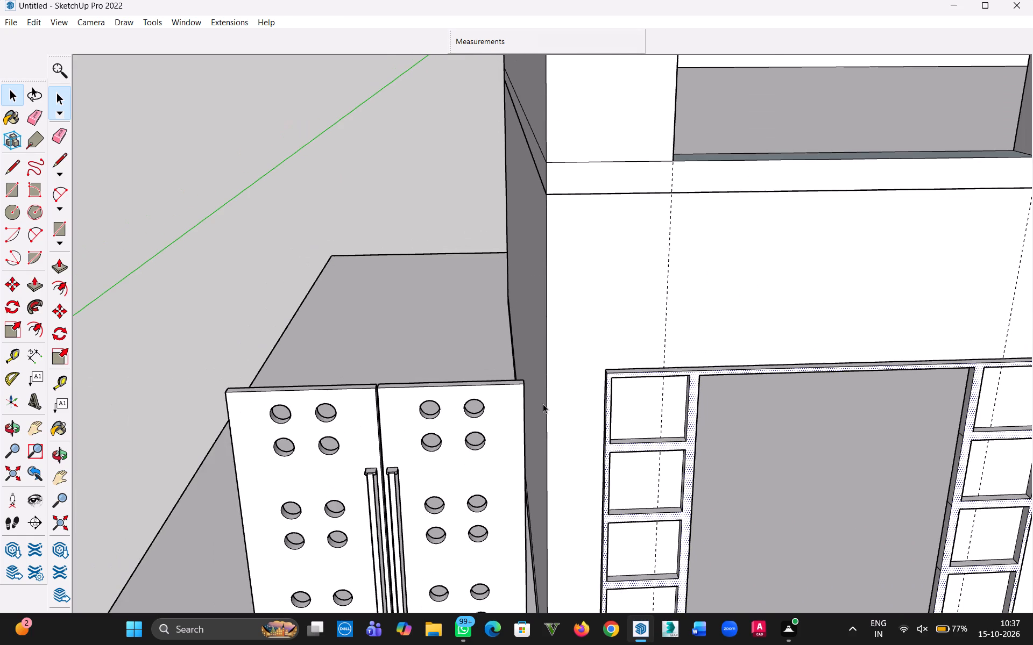
scroll(571, 422, down, 2)
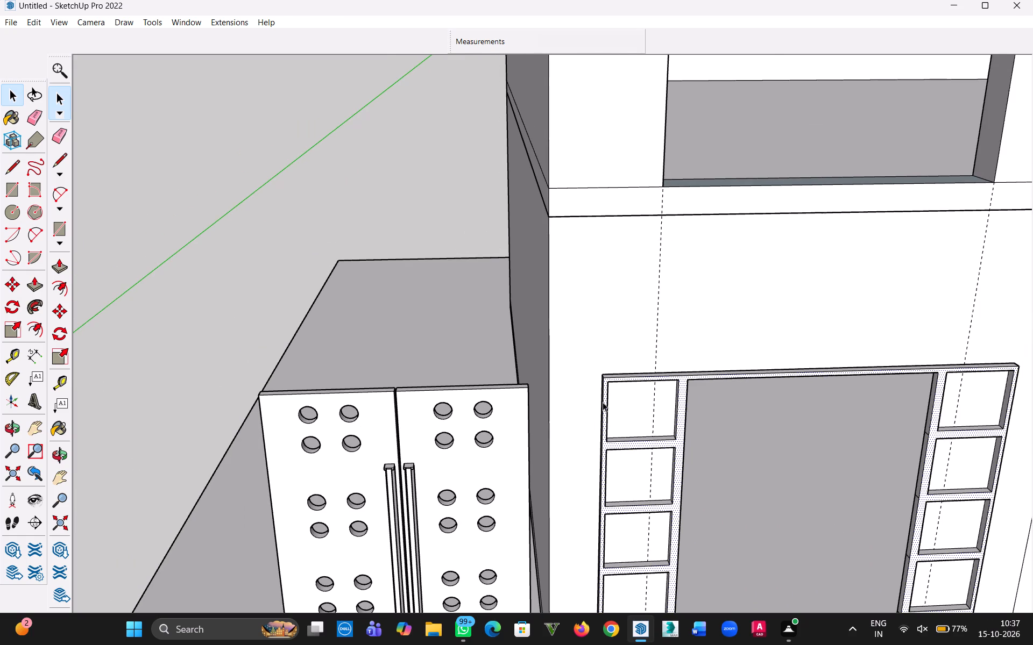
Group both thickened door leaves together with their handles.
click(488, 418)
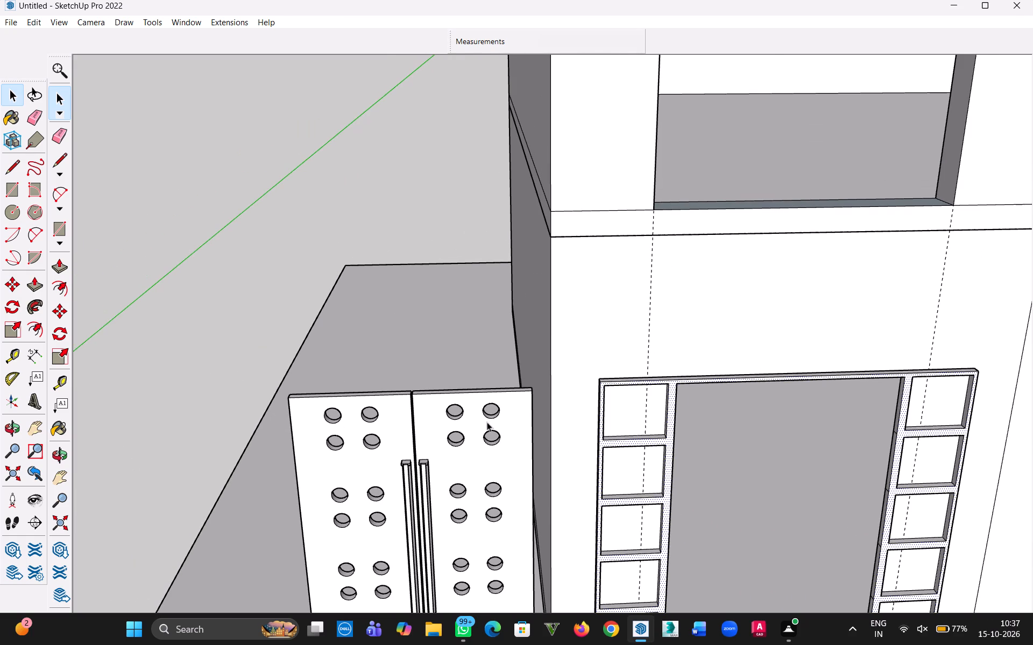
click(357, 453)
triple_click(351, 458)
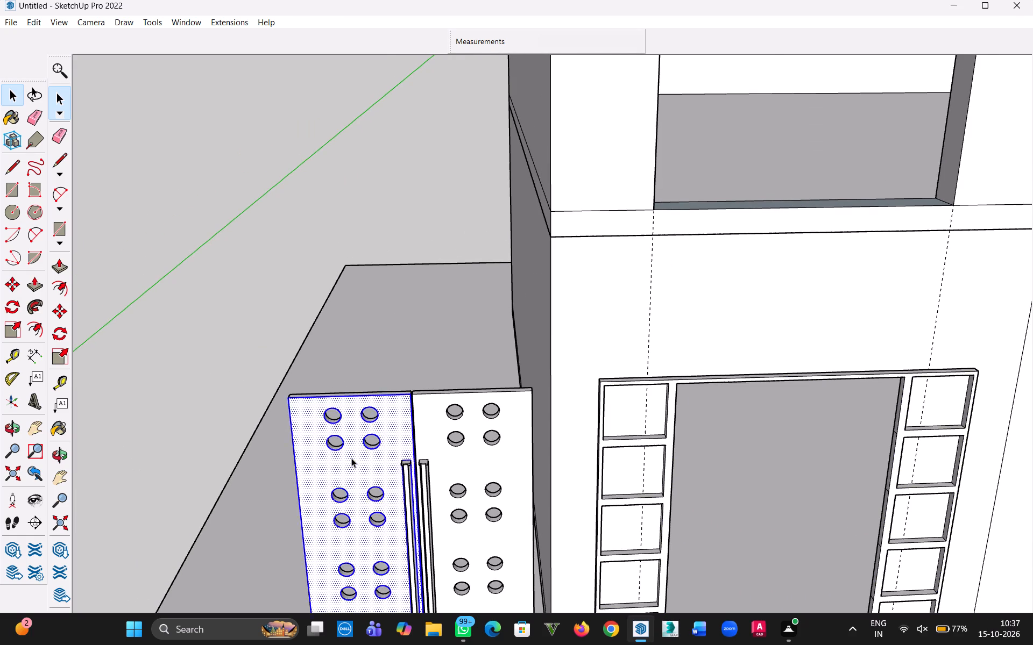
double_click(426, 453)
triple_click(427, 451)
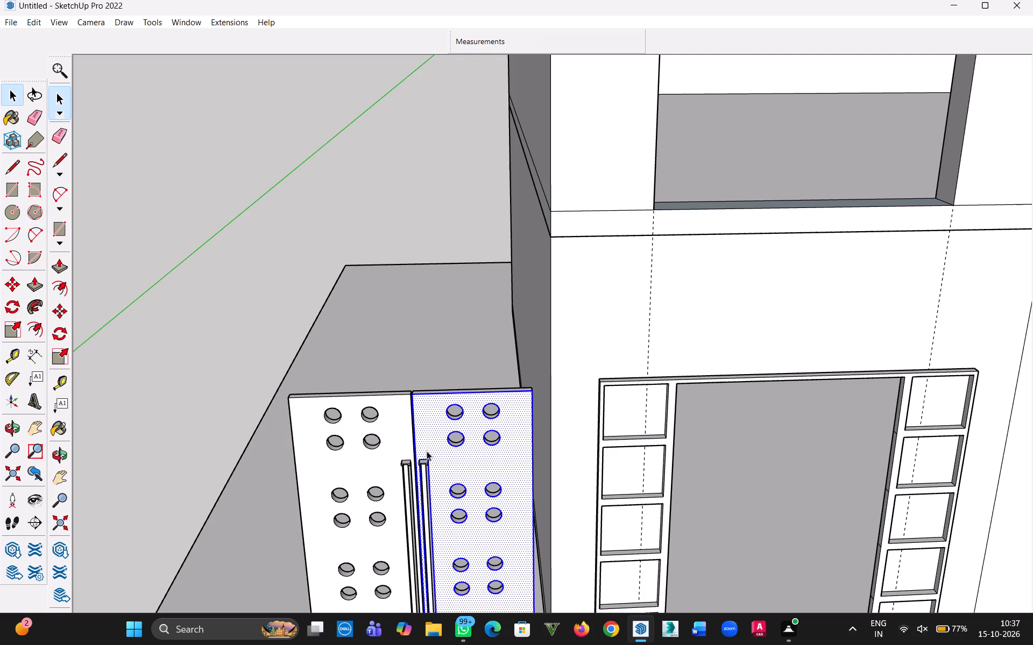
ctrl+triple_click(385, 449)
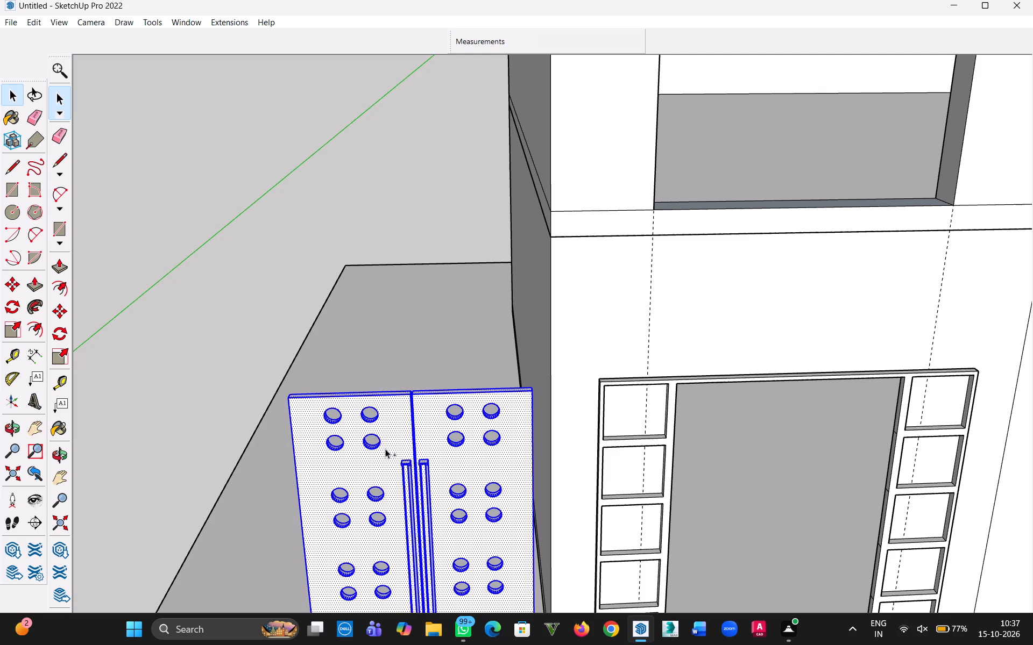
right_click(385, 449)
click(436, 260)
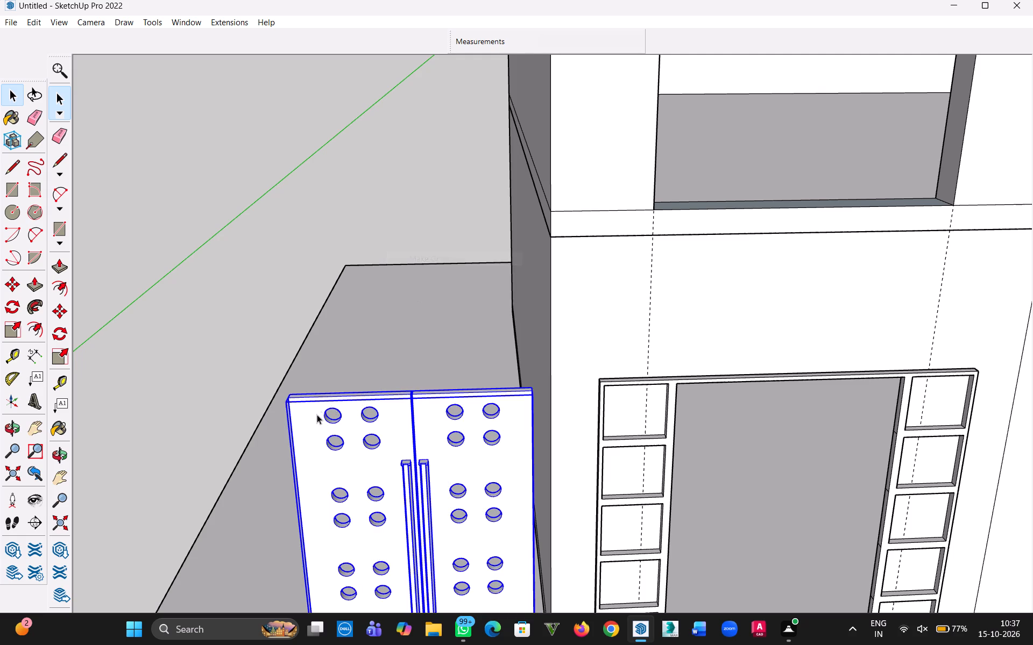
Move the door group about 7' 10" back into the entrance frame, snapping its upper corner to the frame's inner upper corner.
scroll(298, 391, up, 5)
middle_drag(301, 436, 322, 537)
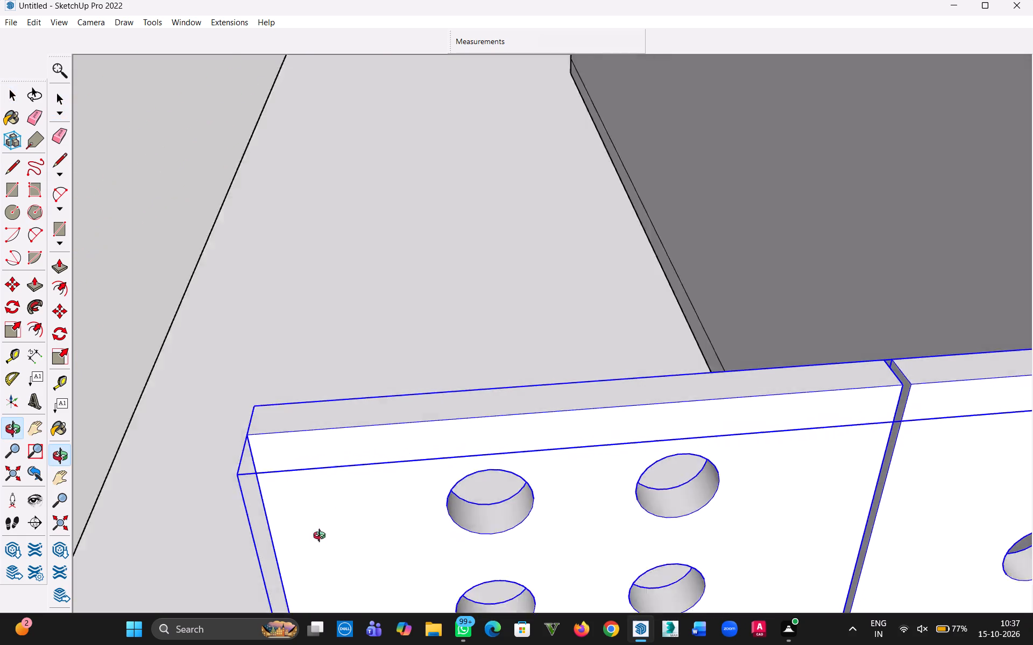
middle_drag(322, 537, 336, 636)
key(m)
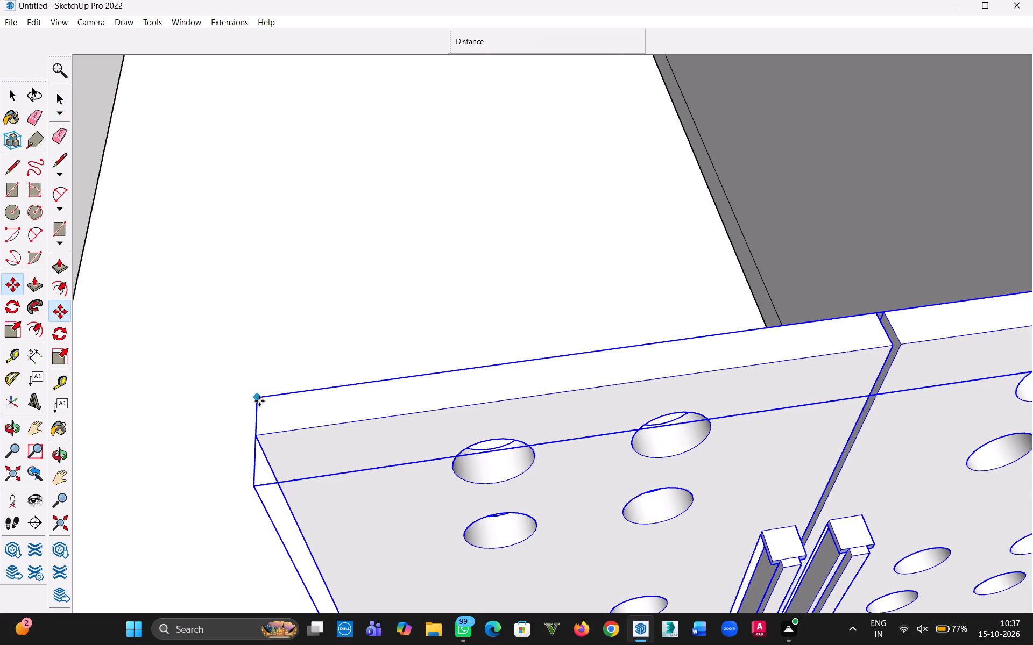
click(254, 438)
key(h)
drag(609, 424, 0, 369)
drag(842, 413, 385, 414)
scroll(583, 378, down, 11)
drag(767, 361, 568, 373)
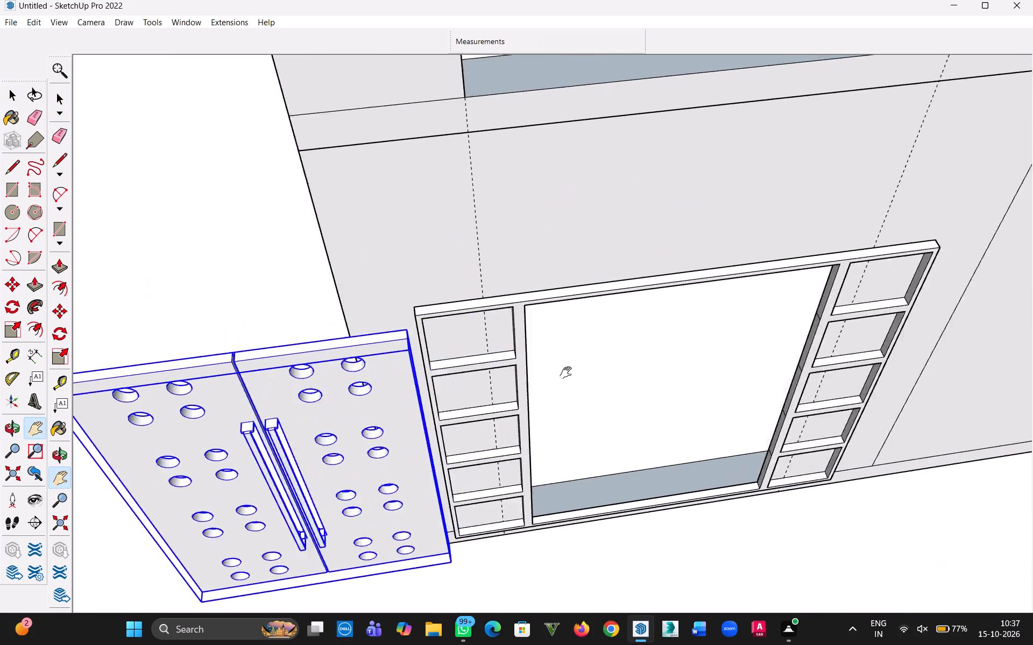
drag(568, 373, 461, 392)
scroll(412, 388, up, 3)
key(Escape)
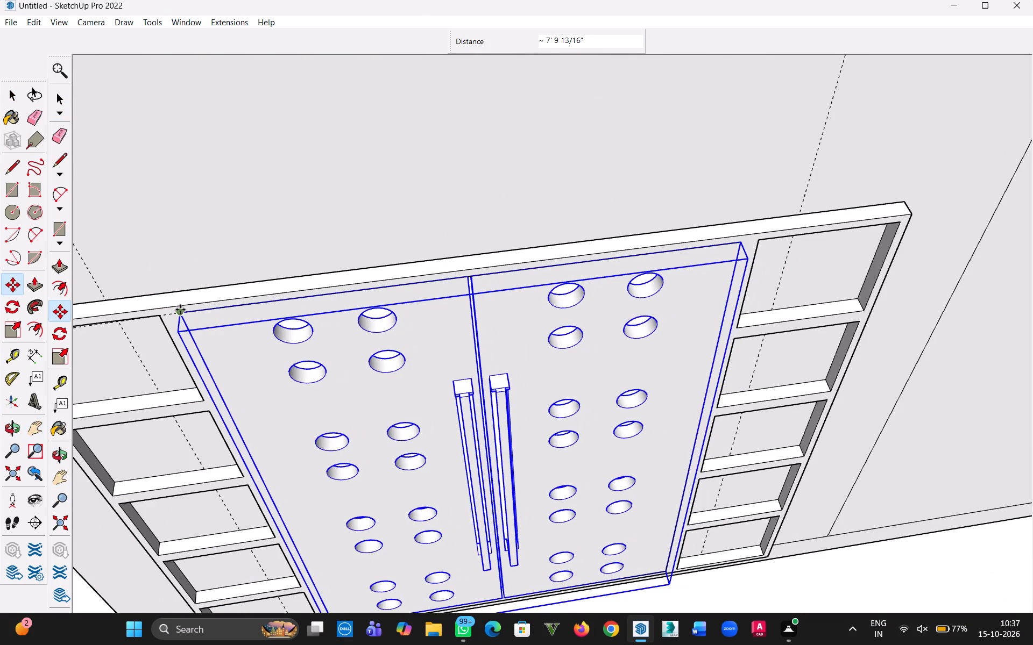
click(180, 310)
scroll(488, 363, down, 5)
middle_drag(508, 381, 516, 166)
scroll(596, 527, down, 4)
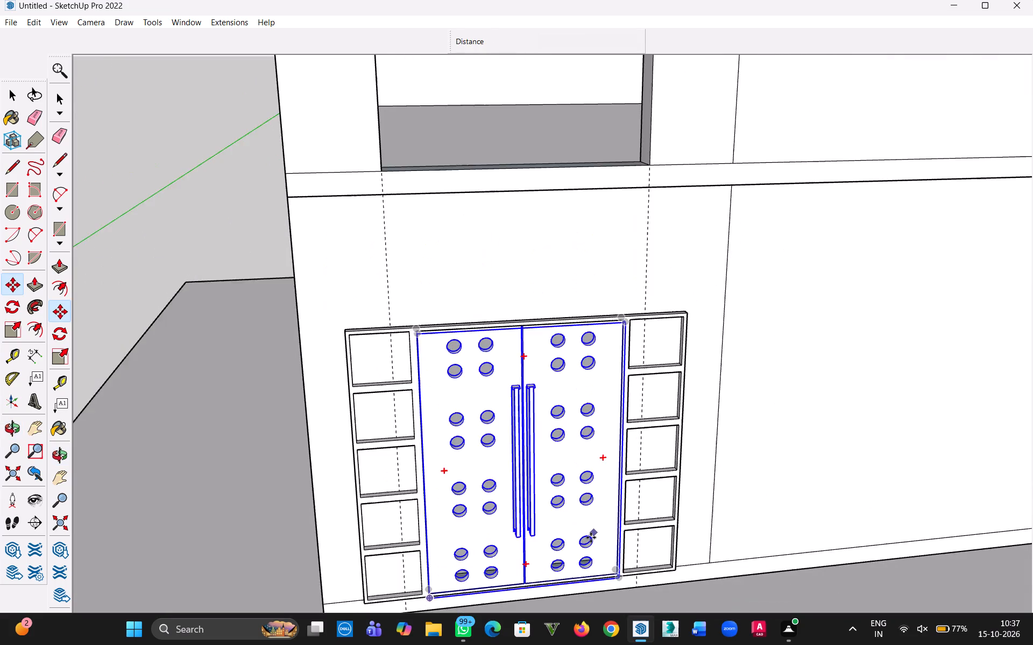
middle_drag(591, 533, 570, 544)
click(10, 93)
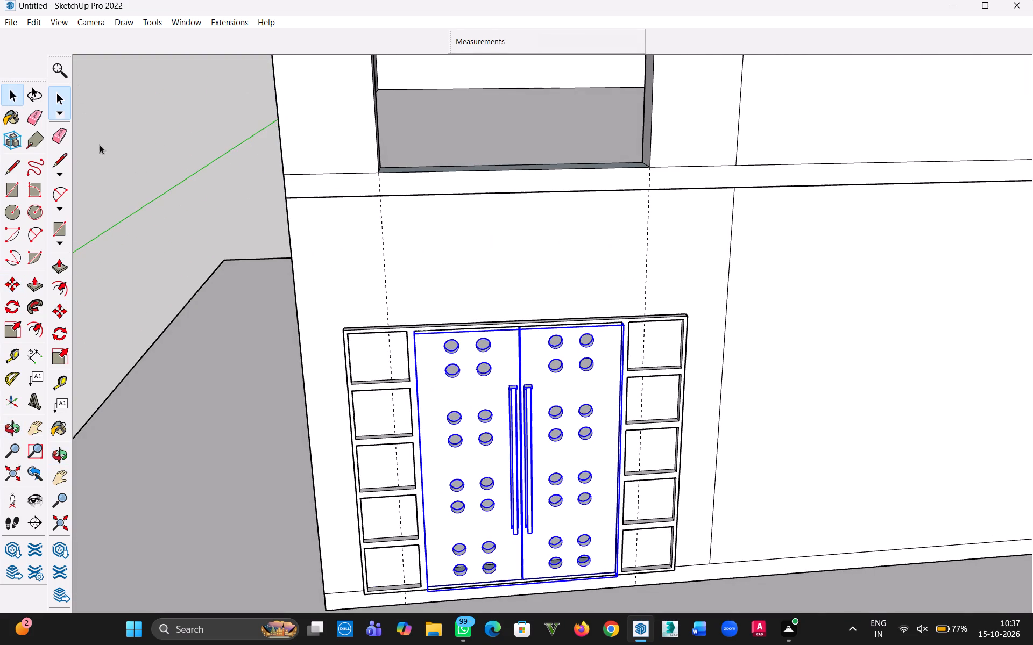
click(122, 149)
Group the side-panel frame and the double-door group together as one entrance assembly.
middle_drag(494, 439, 491, 639)
scroll(422, 388, up, 7)
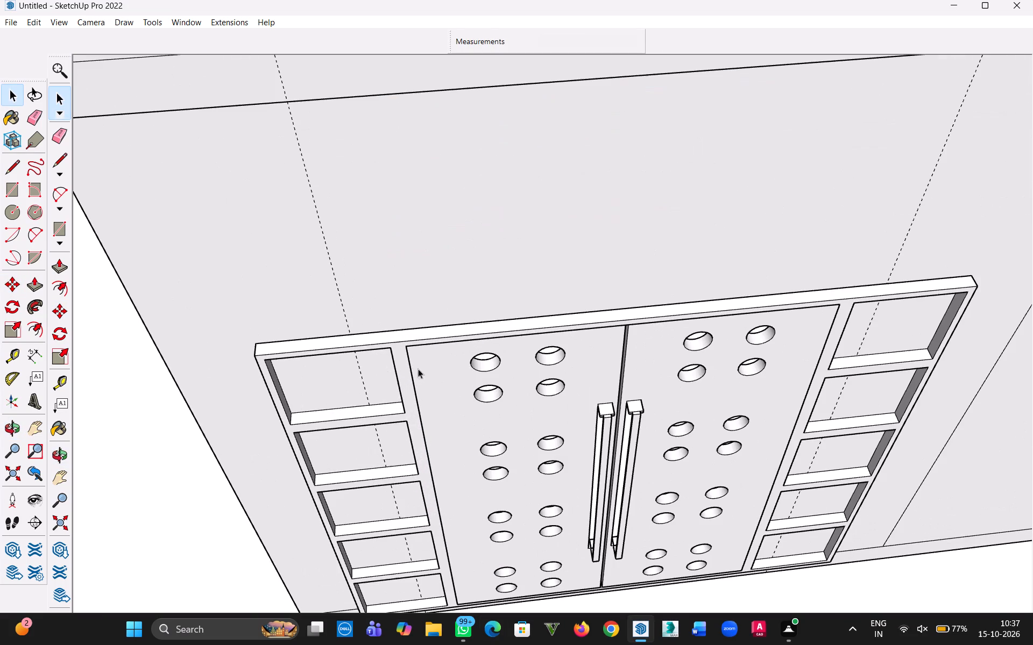
click(394, 363)
triple_click(405, 367)
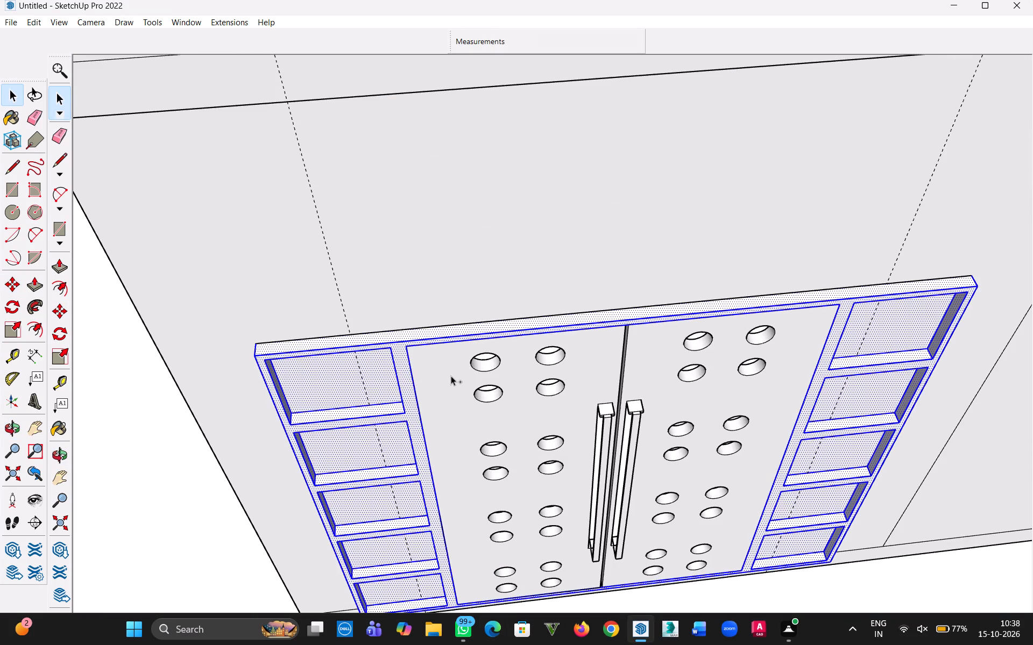
ctrl+click(451, 376)
right_click(449, 376)
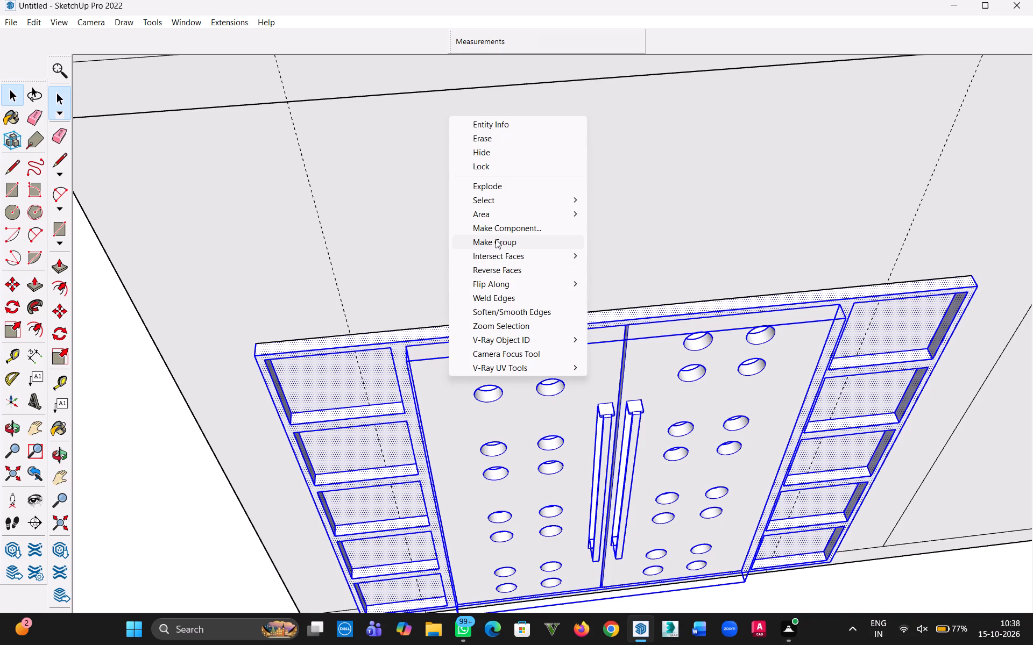
click(496, 239)
Move the entrance assembly back into the wall opening, snapping the frame's upper corner to the opening's upper corner.
key(m)
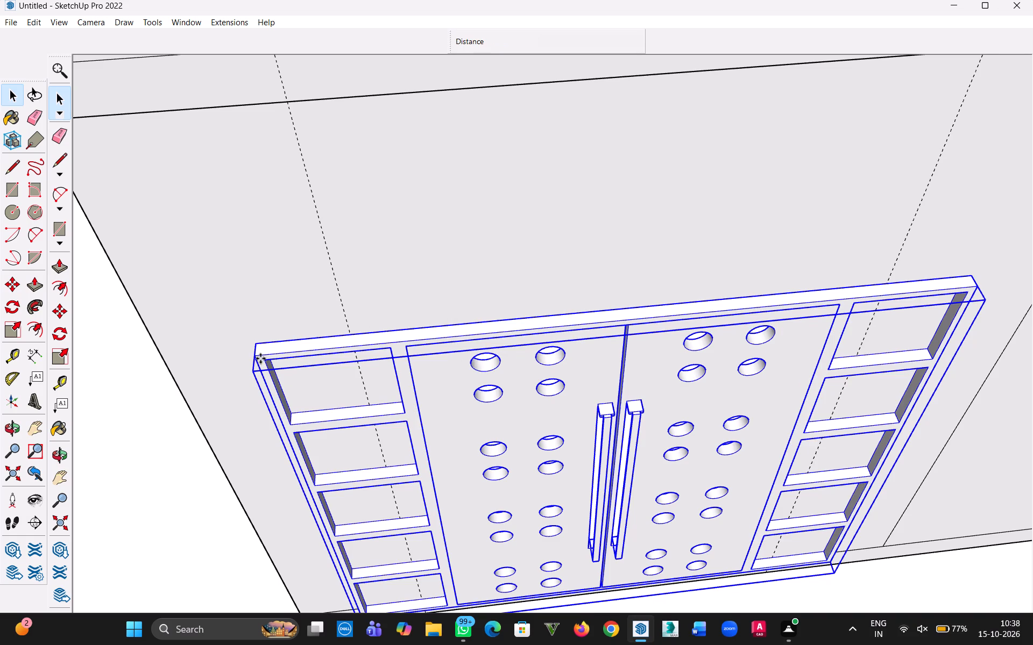
click(253, 357)
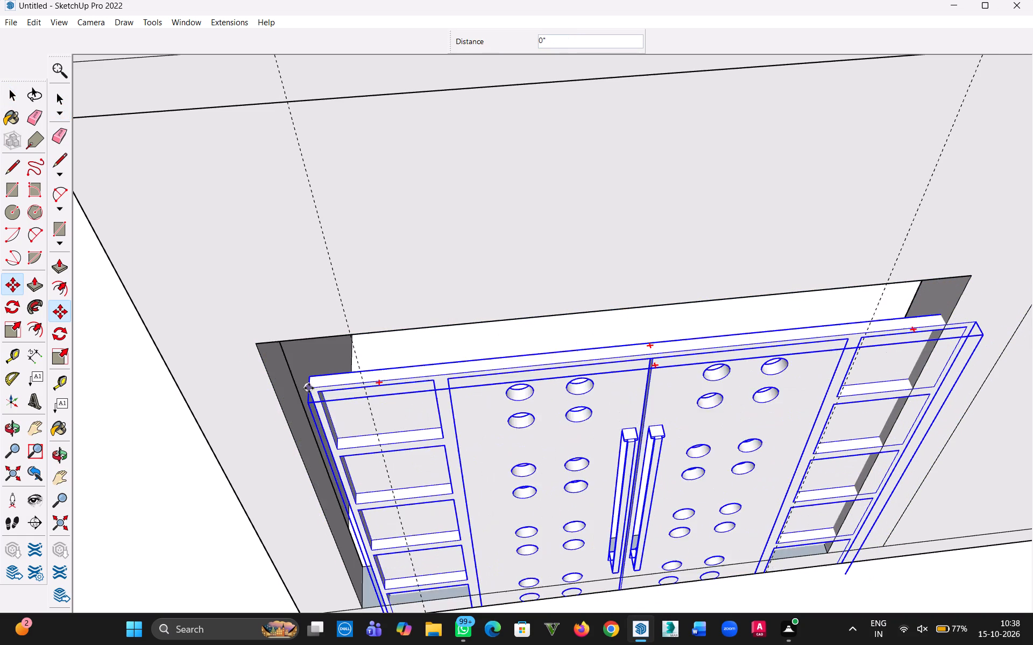
click(254, 342)
scroll(698, 421, down, 8)
middle_drag(697, 429, 672, 283)
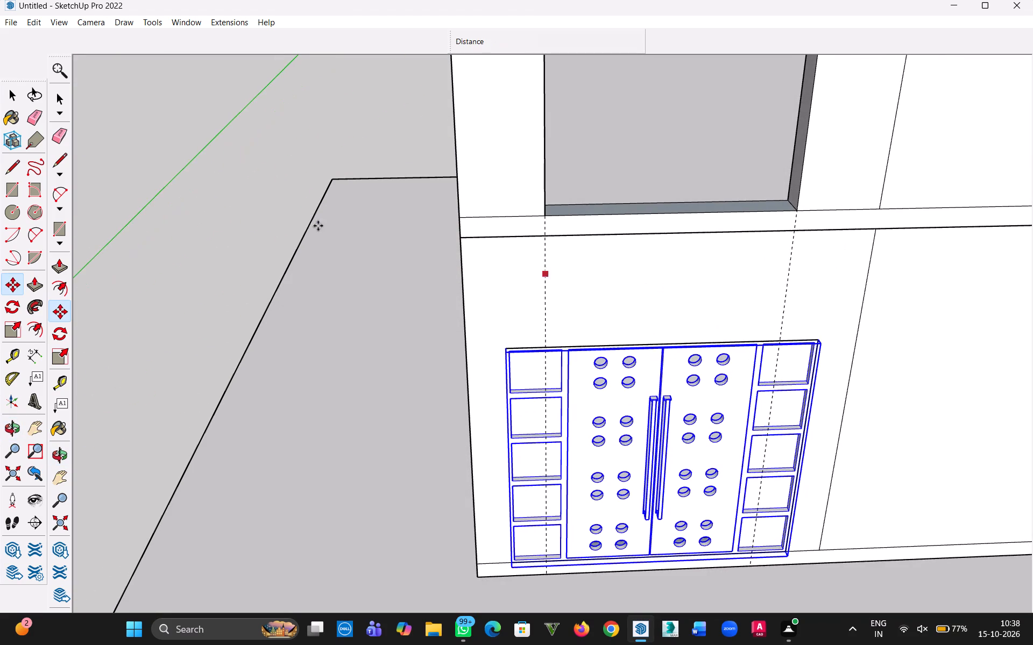
click(19, 96)
click(169, 235)
Examine the entrance assembly's fit in the wall and the whole two-storey elevation from several angles.
middle_drag(571, 355, 664, 512)
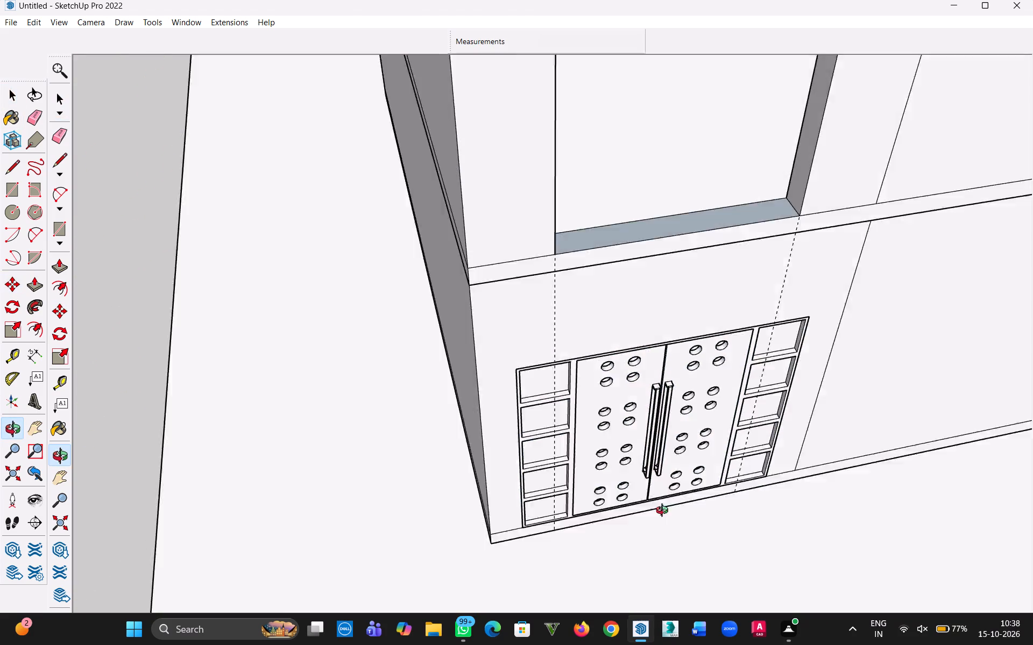
middle_drag(664, 512, 472, 255)
middle_drag(625, 413, 652, 418)
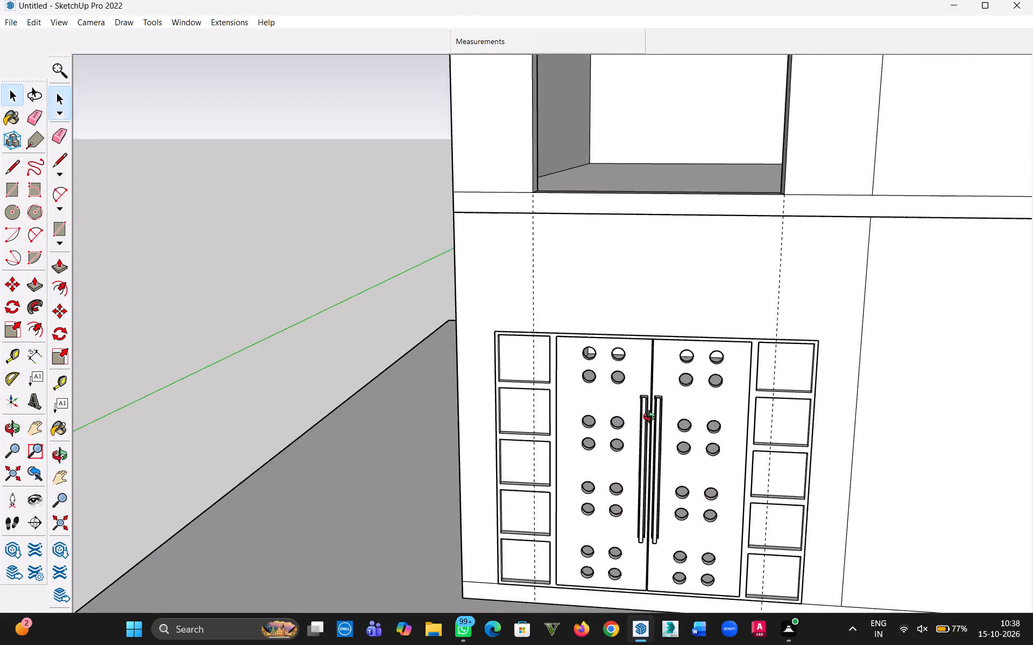
middle_drag(652, 418, 720, 411)
scroll(683, 409, down, 10)
middle_drag(675, 389, 597, 412)
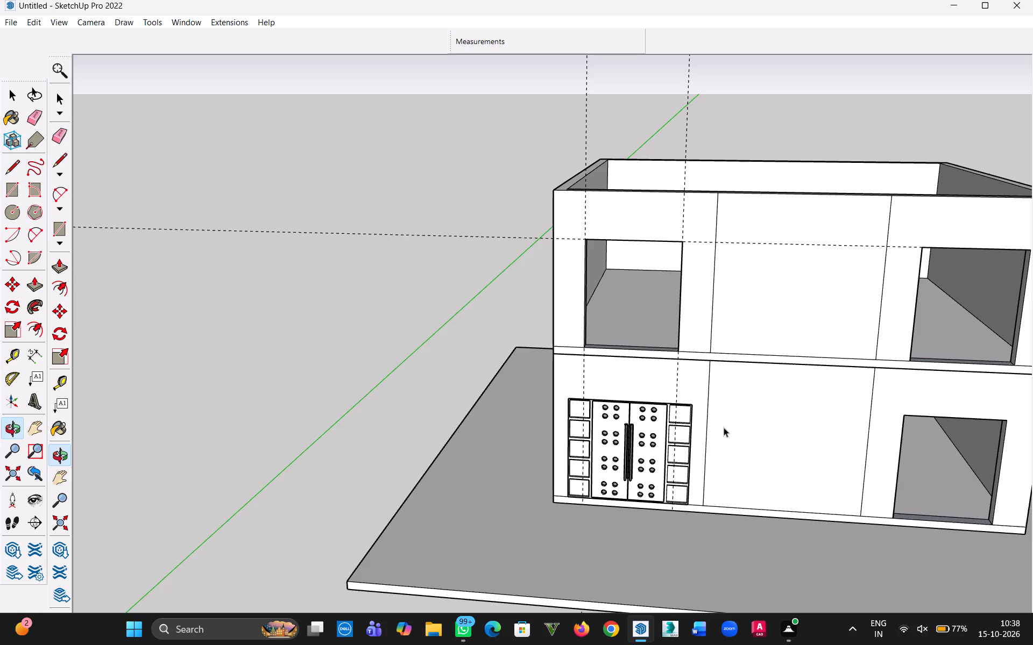
scroll(730, 427, down, 3)
key(h)
drag(731, 429, 445, 427)
middle_drag(446, 432, 612, 440)
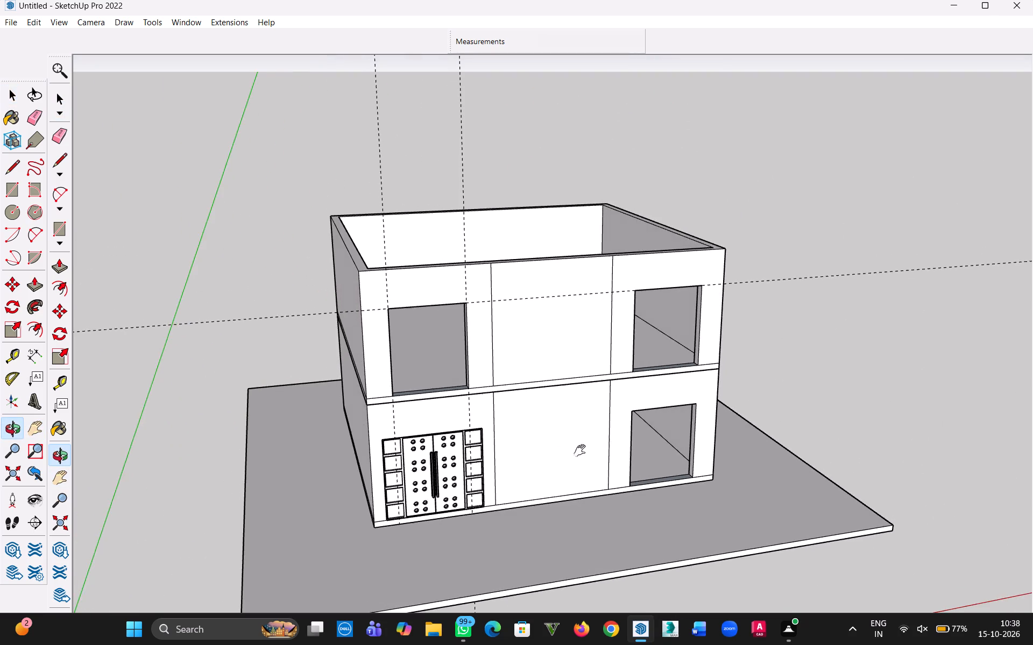
Pick the Translucent Glass Gray material from Glass and Mirrors, and open the entrance group with its side-panel frame selected.
scroll(506, 461, up, 9)
key(b)
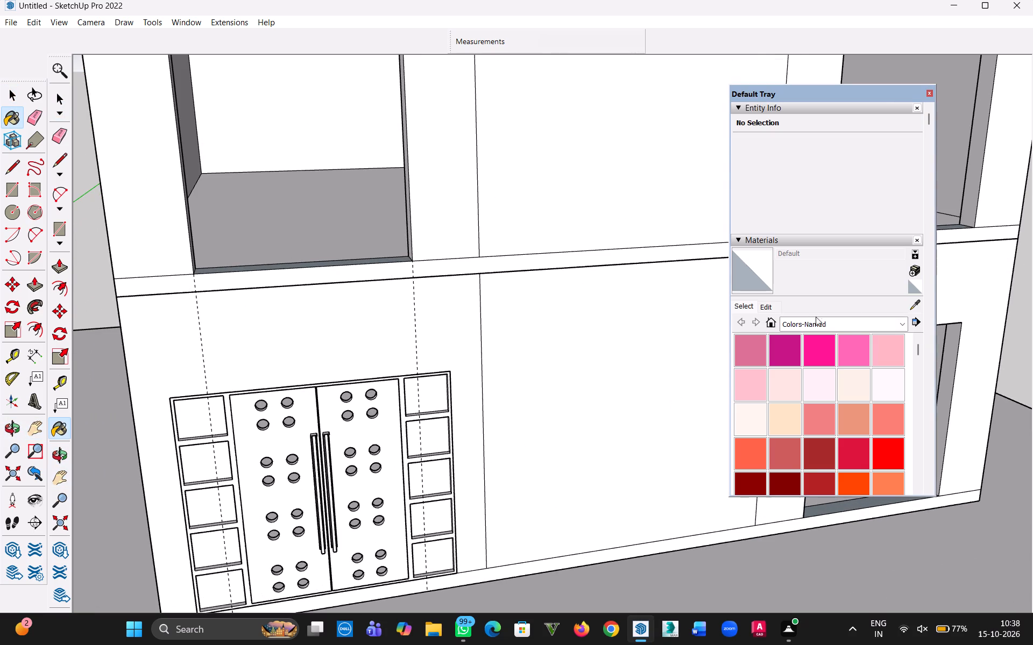
click(862, 324)
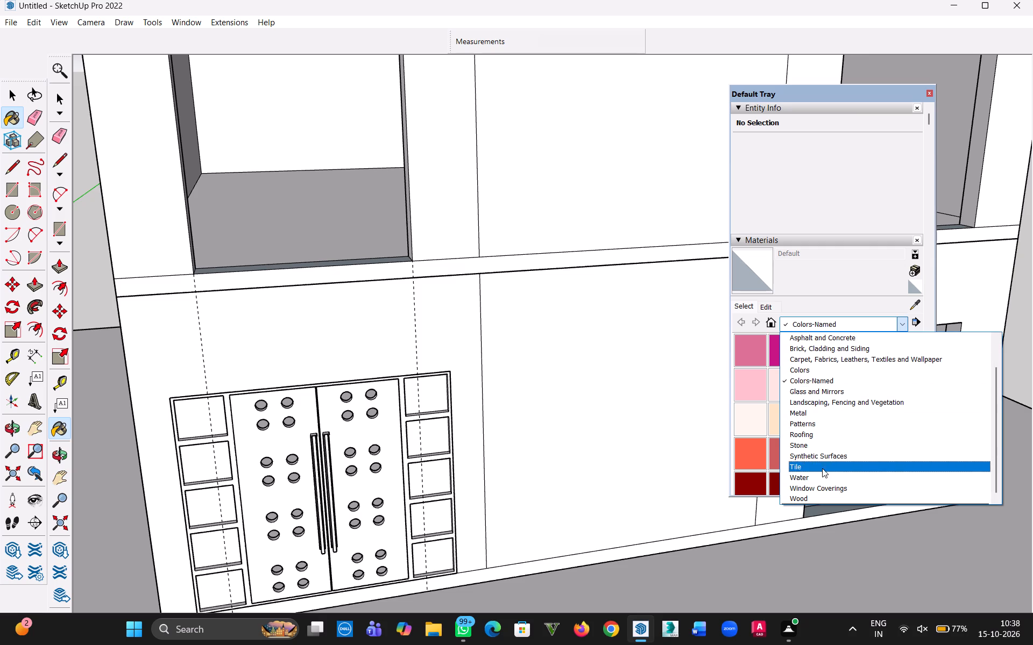
click(809, 386)
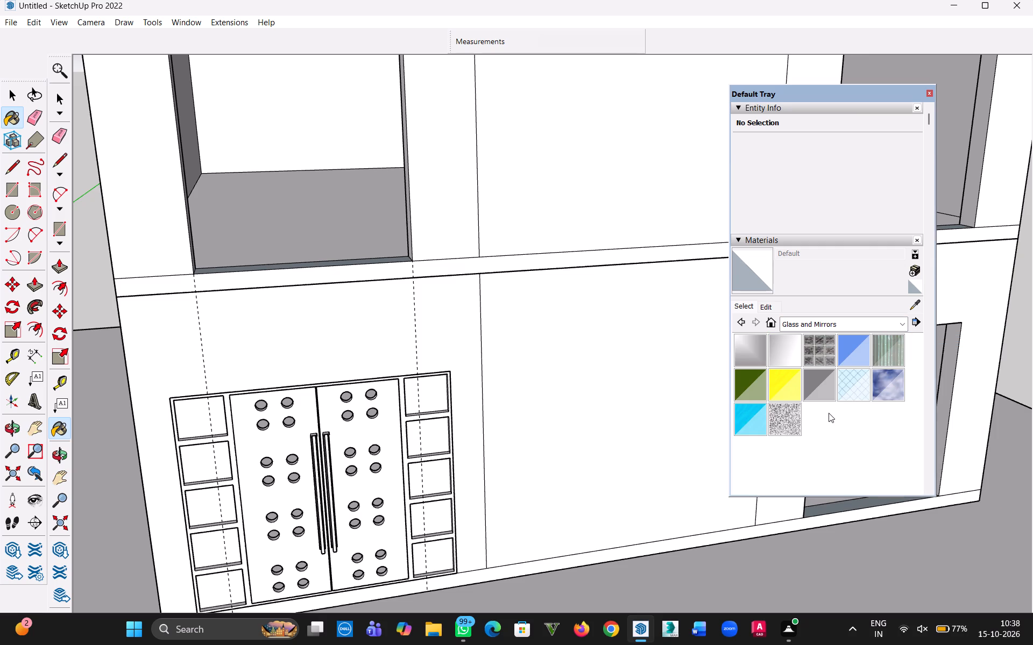
click(818, 389)
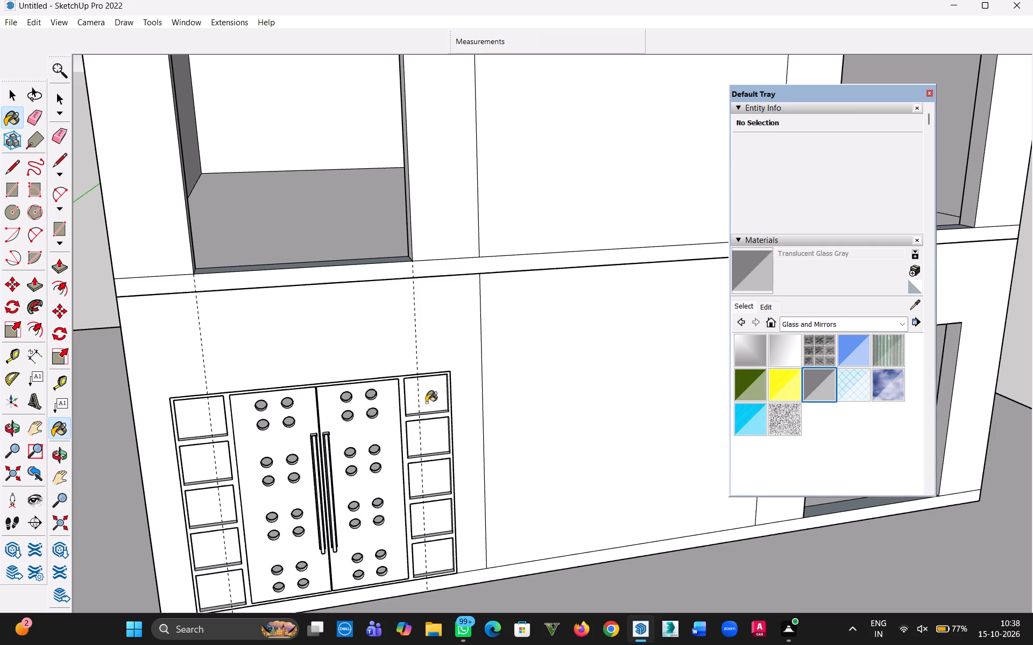
click(13, 93)
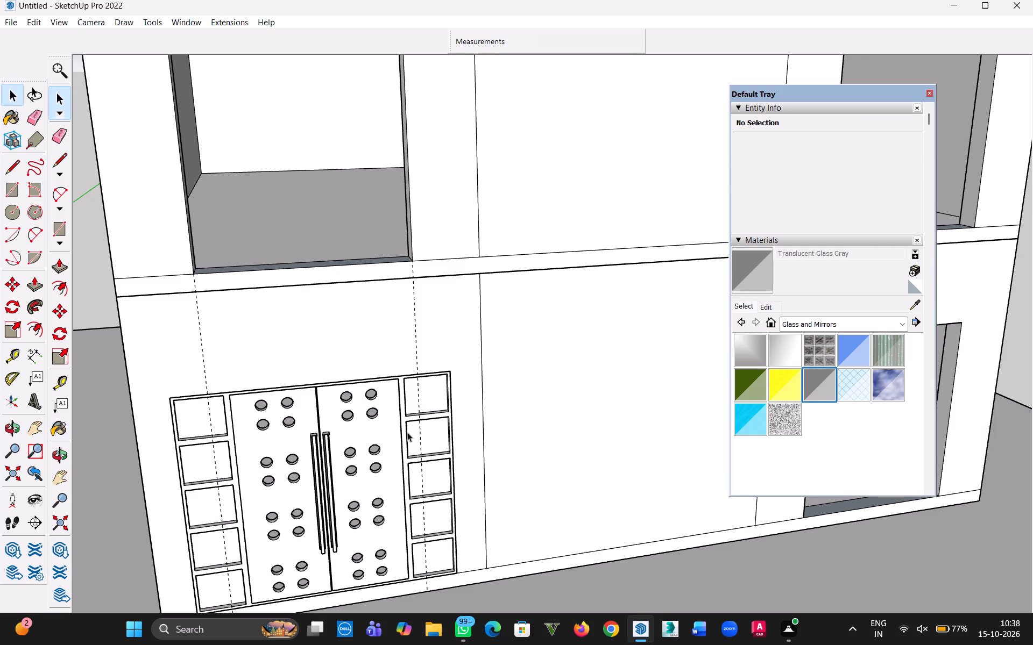
triple_click(423, 433)
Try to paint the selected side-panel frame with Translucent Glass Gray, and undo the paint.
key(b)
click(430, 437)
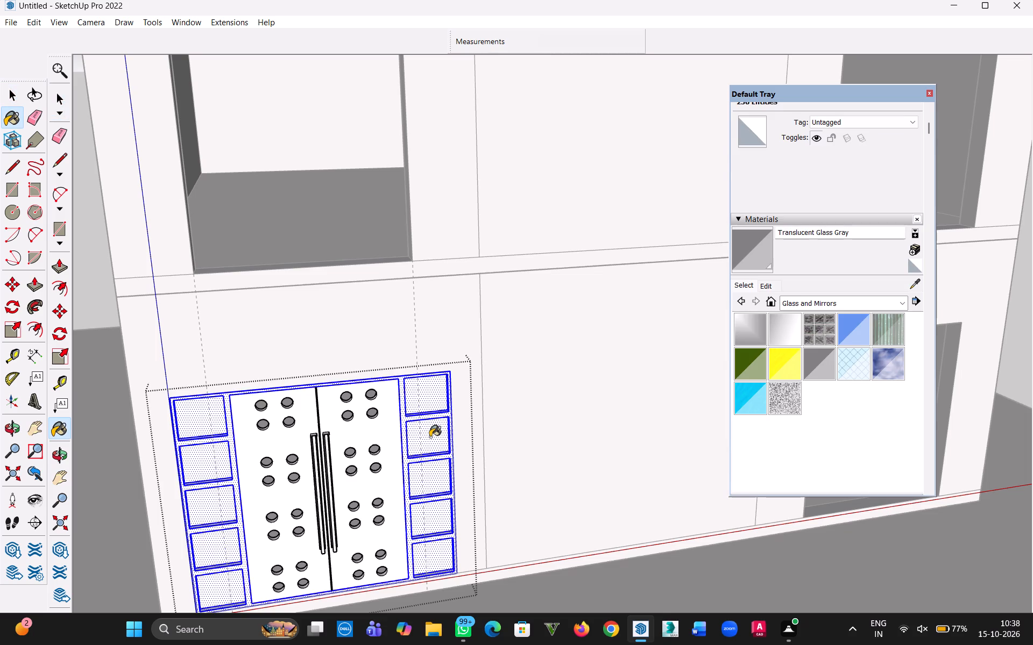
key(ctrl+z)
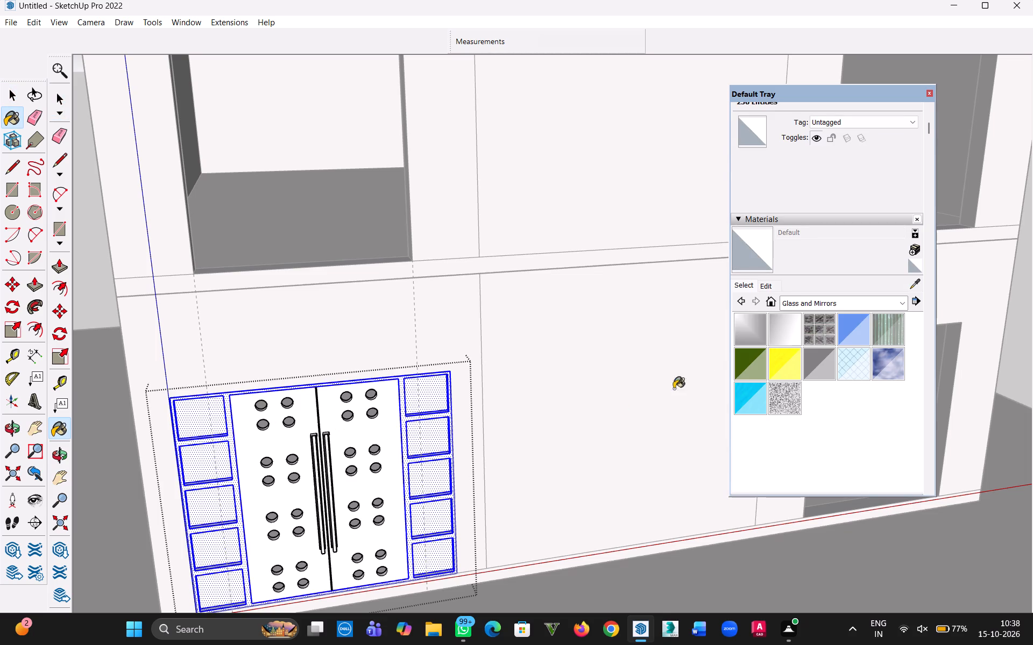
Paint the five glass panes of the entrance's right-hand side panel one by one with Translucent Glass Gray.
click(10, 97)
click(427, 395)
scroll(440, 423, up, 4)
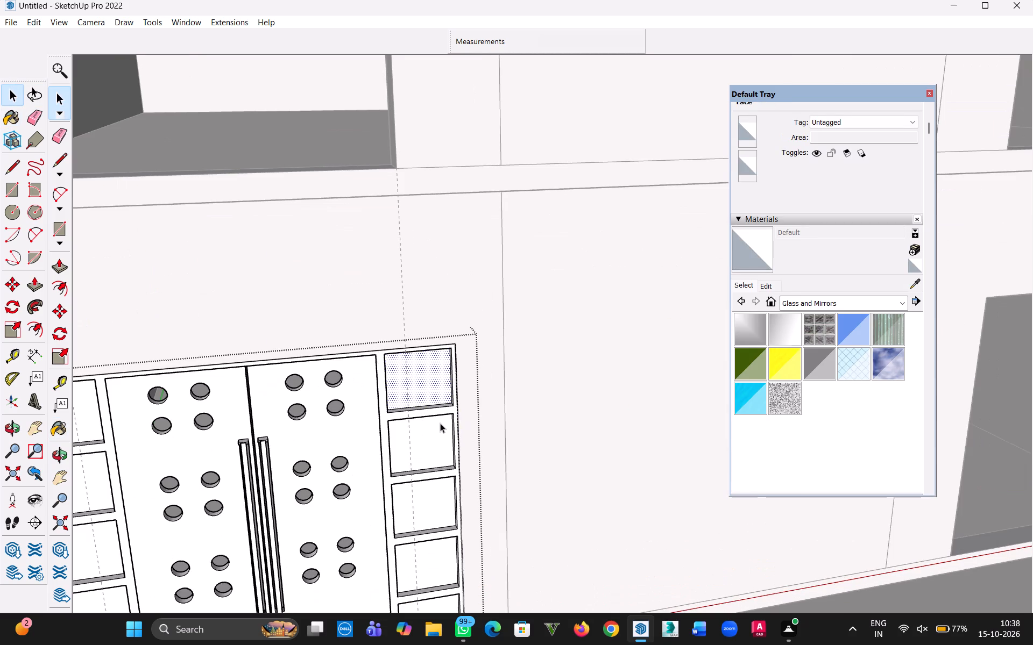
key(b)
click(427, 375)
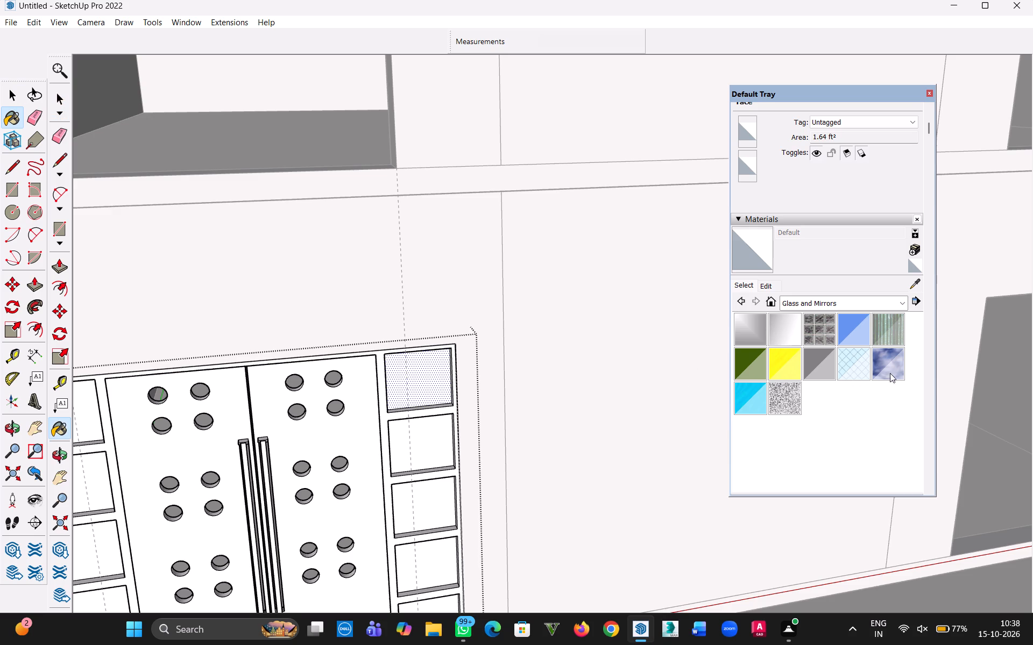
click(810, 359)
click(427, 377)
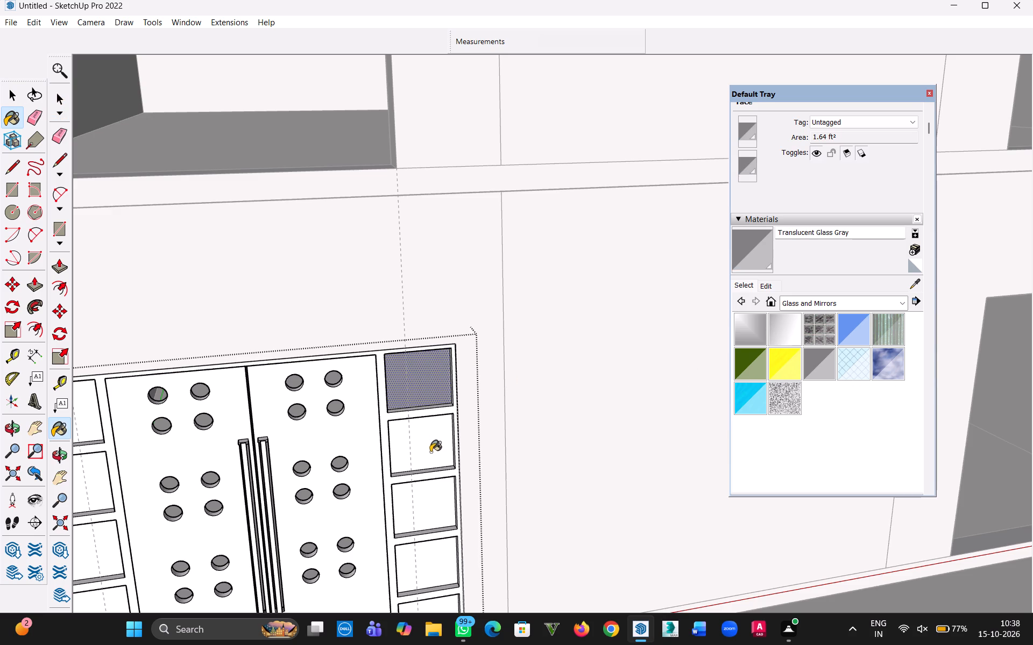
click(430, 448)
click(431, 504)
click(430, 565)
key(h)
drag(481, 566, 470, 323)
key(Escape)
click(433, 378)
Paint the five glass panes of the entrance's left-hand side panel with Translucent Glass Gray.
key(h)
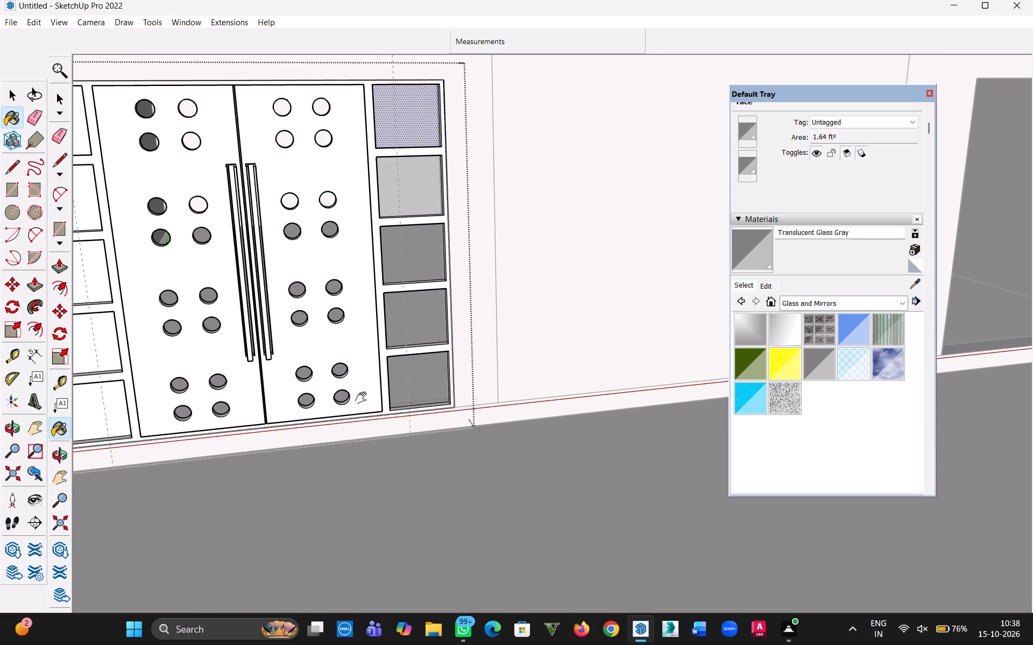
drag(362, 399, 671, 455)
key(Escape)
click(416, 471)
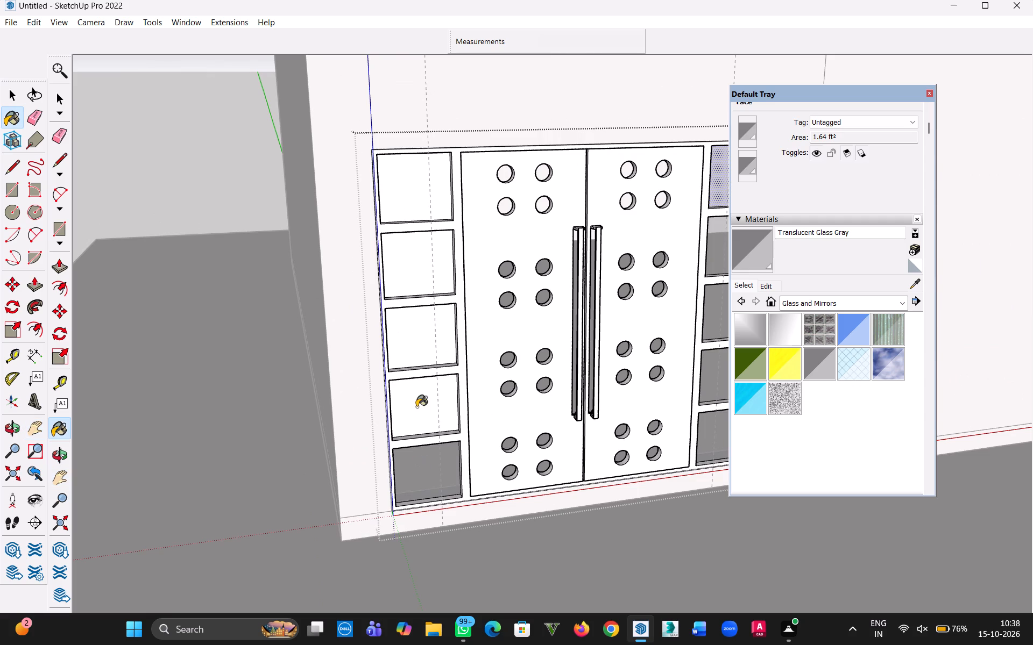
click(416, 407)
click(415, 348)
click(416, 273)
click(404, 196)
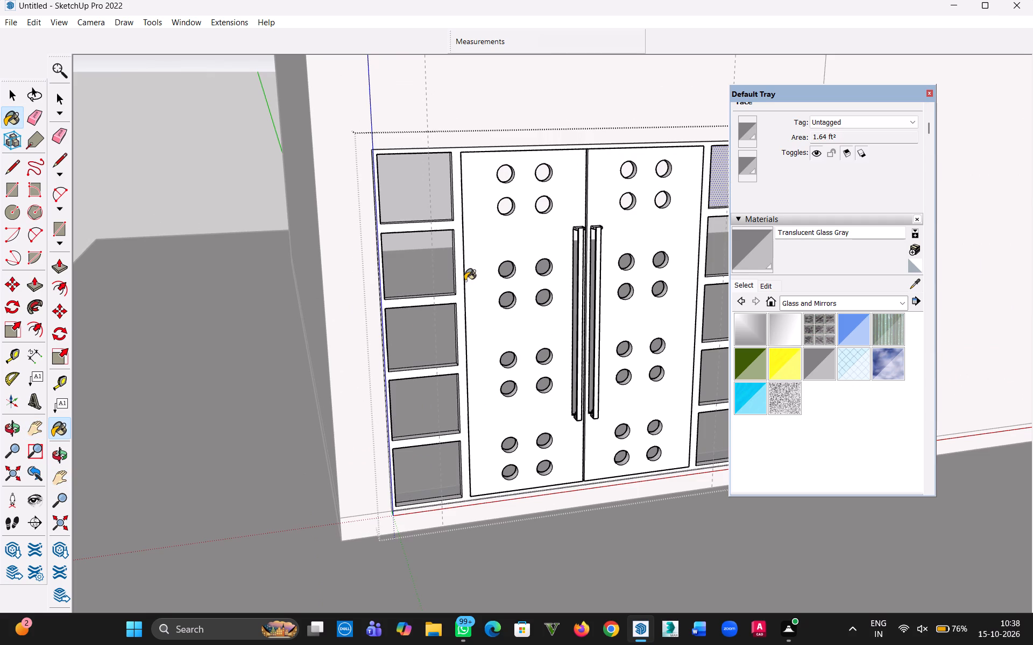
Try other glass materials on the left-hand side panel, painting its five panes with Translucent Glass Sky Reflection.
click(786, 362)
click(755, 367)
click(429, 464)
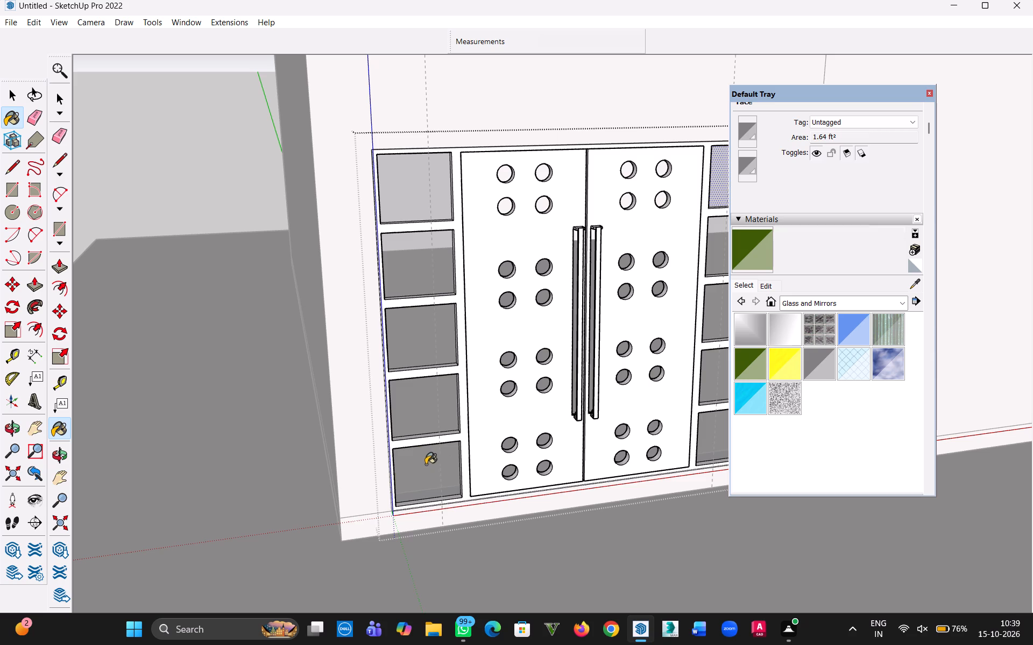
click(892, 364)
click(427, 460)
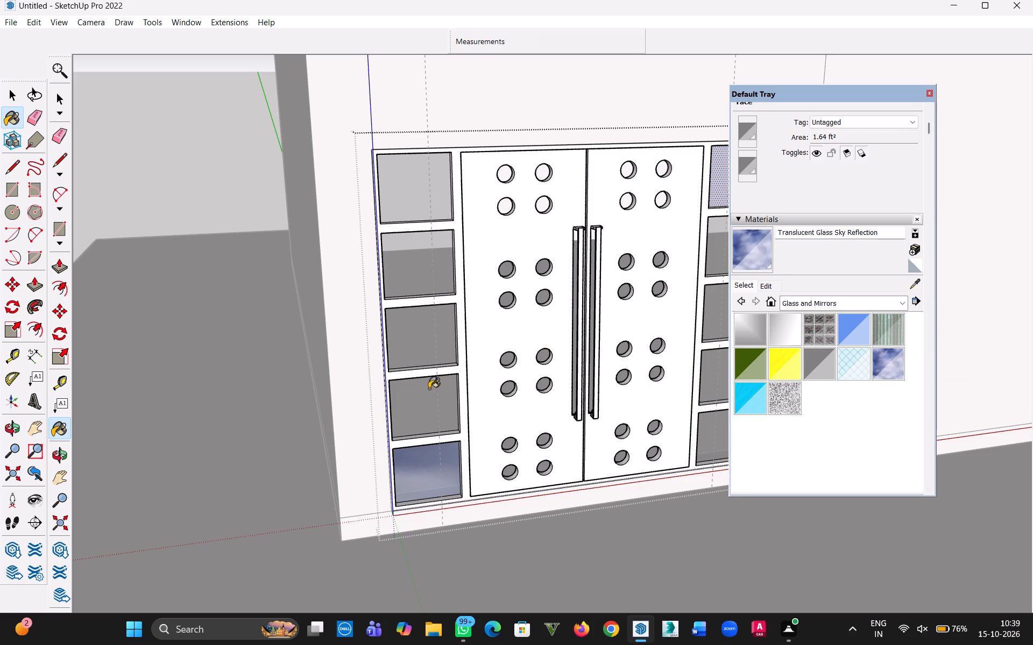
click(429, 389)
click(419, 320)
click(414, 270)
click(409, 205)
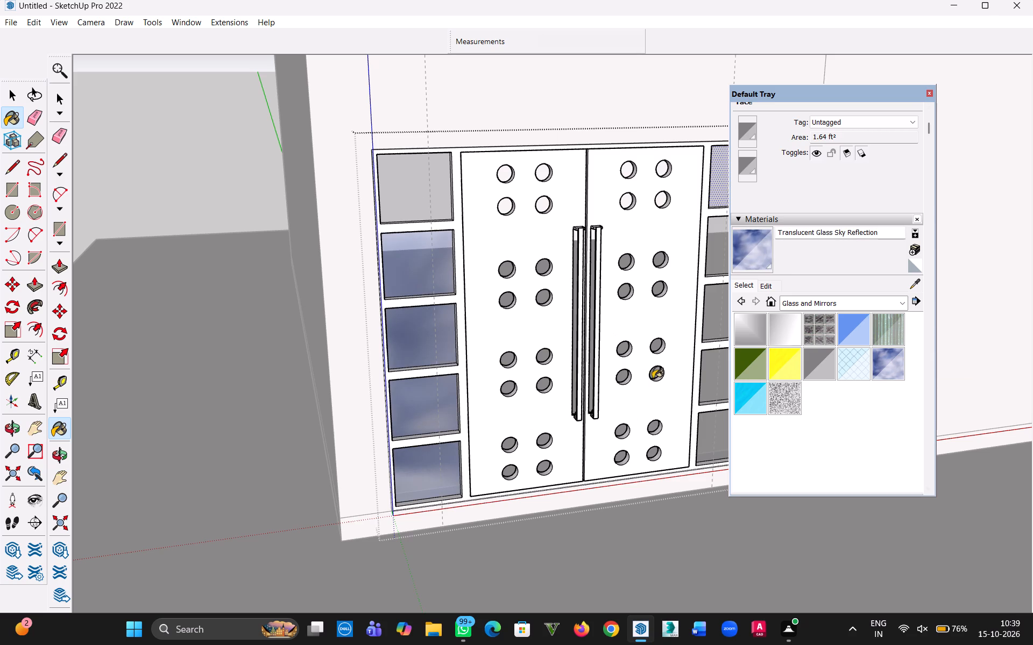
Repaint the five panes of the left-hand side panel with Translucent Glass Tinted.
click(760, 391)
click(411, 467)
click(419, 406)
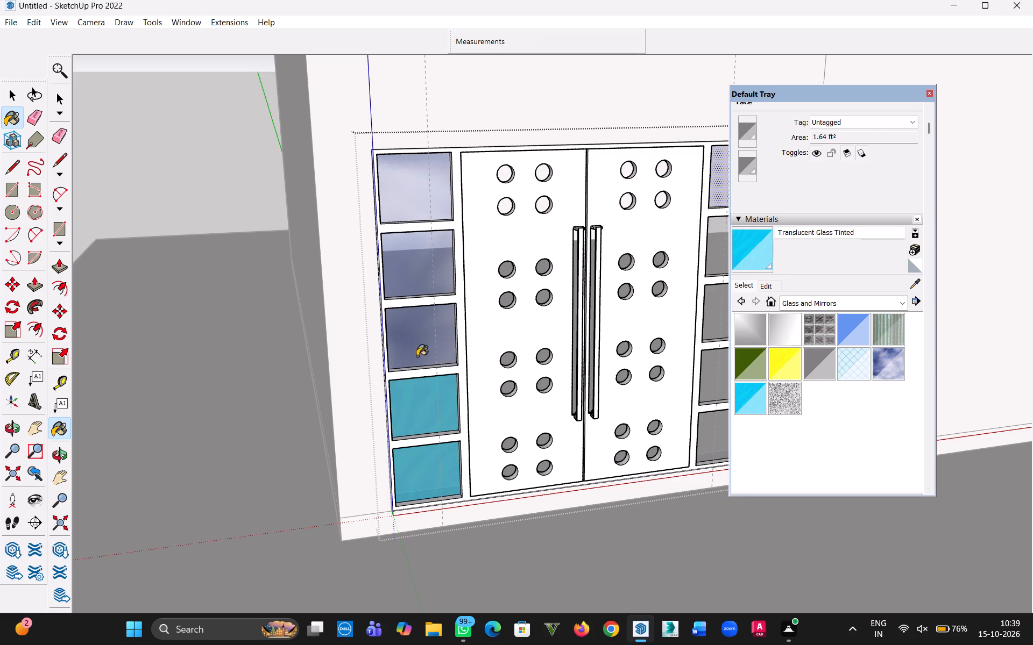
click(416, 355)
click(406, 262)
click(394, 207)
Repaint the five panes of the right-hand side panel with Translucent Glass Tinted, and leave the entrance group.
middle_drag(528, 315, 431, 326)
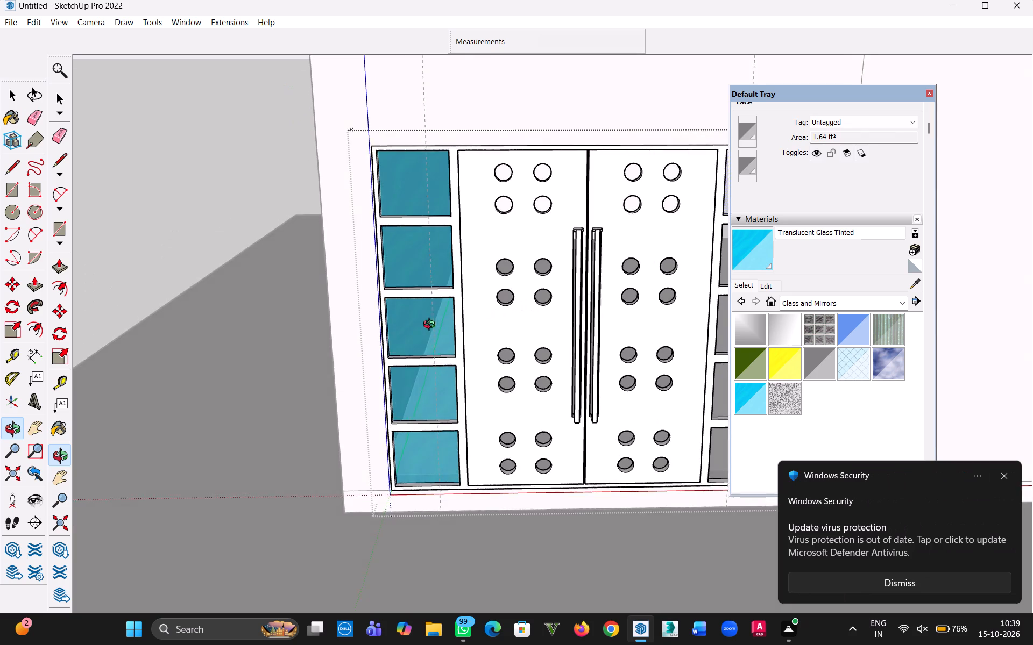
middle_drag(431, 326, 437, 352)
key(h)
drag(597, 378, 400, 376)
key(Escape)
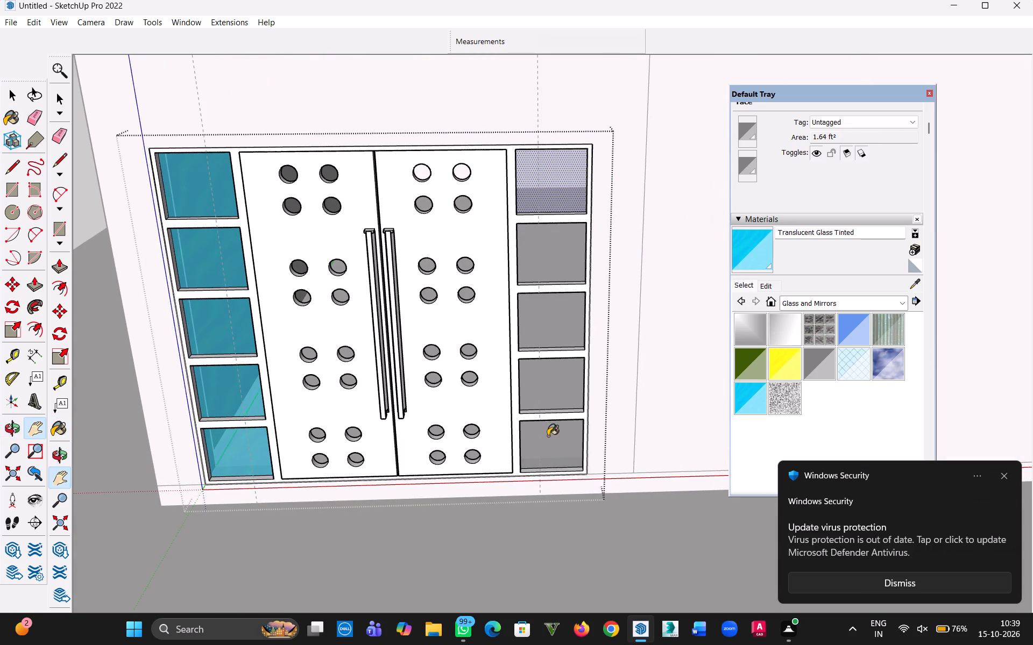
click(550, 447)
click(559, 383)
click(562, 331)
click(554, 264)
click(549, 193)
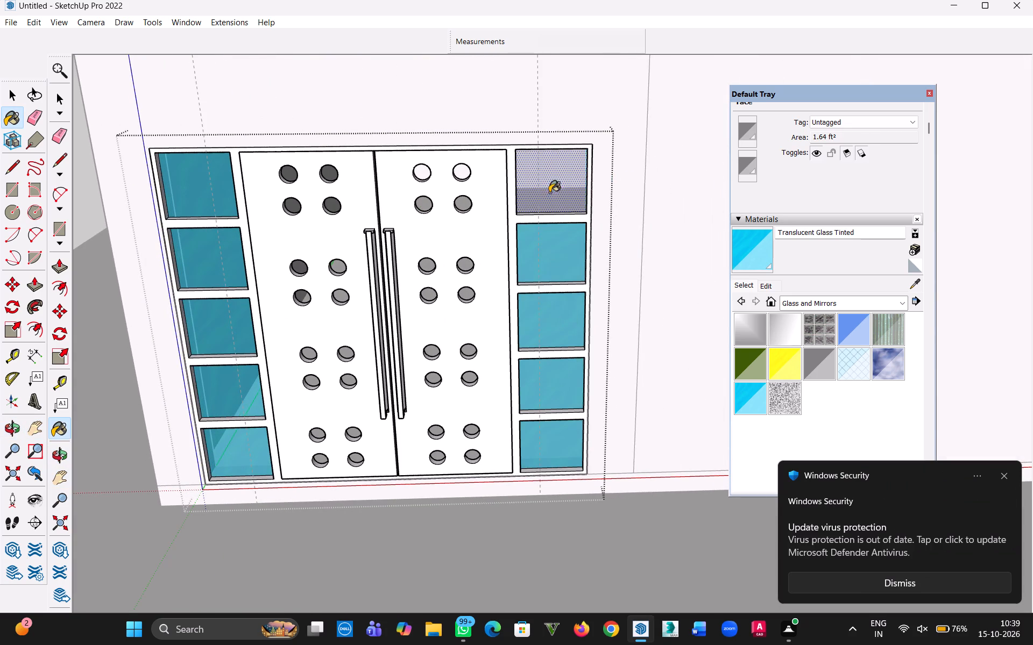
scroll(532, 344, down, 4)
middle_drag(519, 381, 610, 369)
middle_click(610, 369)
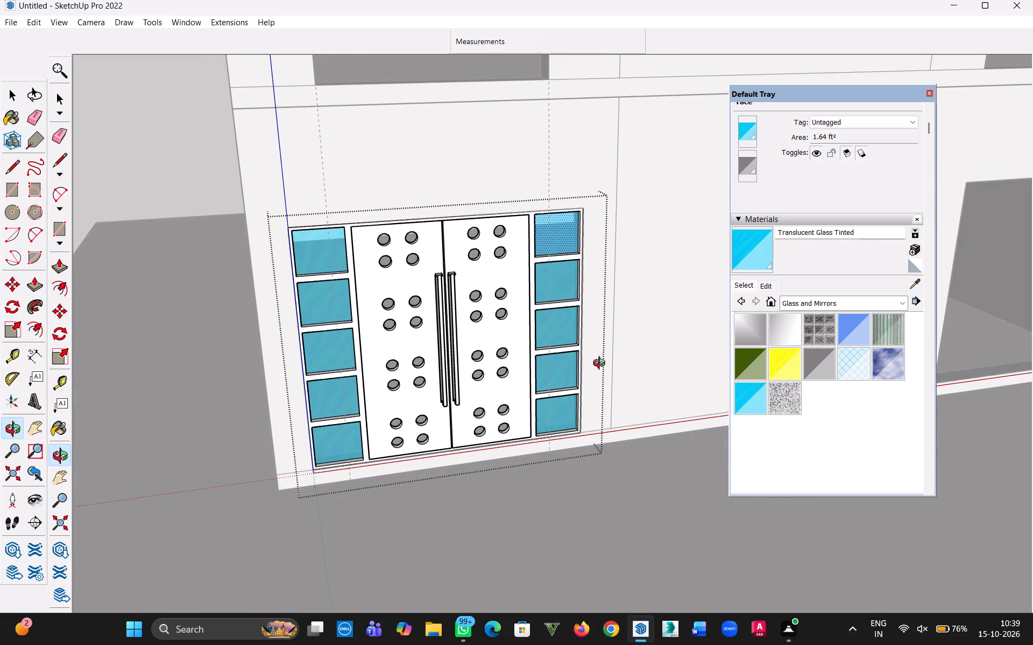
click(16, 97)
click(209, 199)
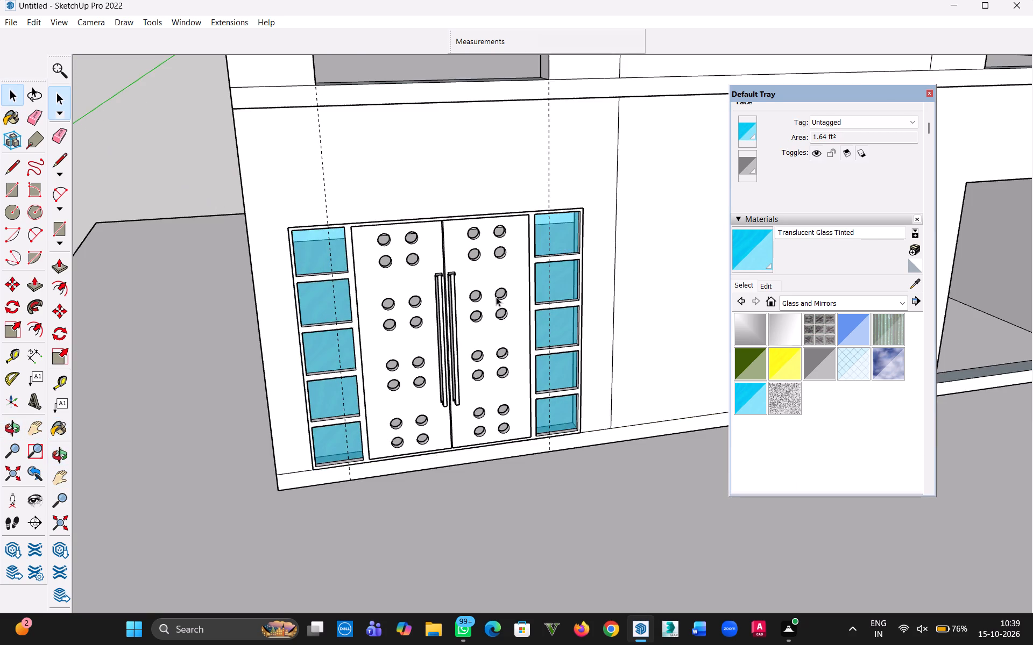
Reopen the entrance group, select its whole connected side-panel frame, and show the Wood materials.
middle_drag(518, 308, 579, 408)
scroll(478, 340, down, 7)
scroll(569, 377, up, 3)
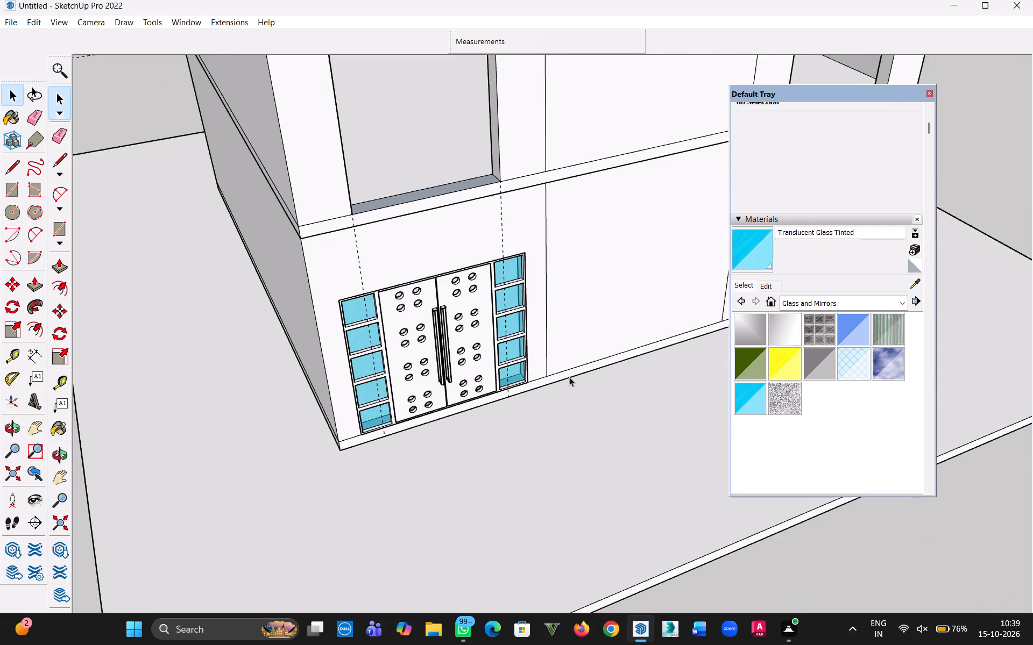
key(h)
drag(583, 393, 416, 453)
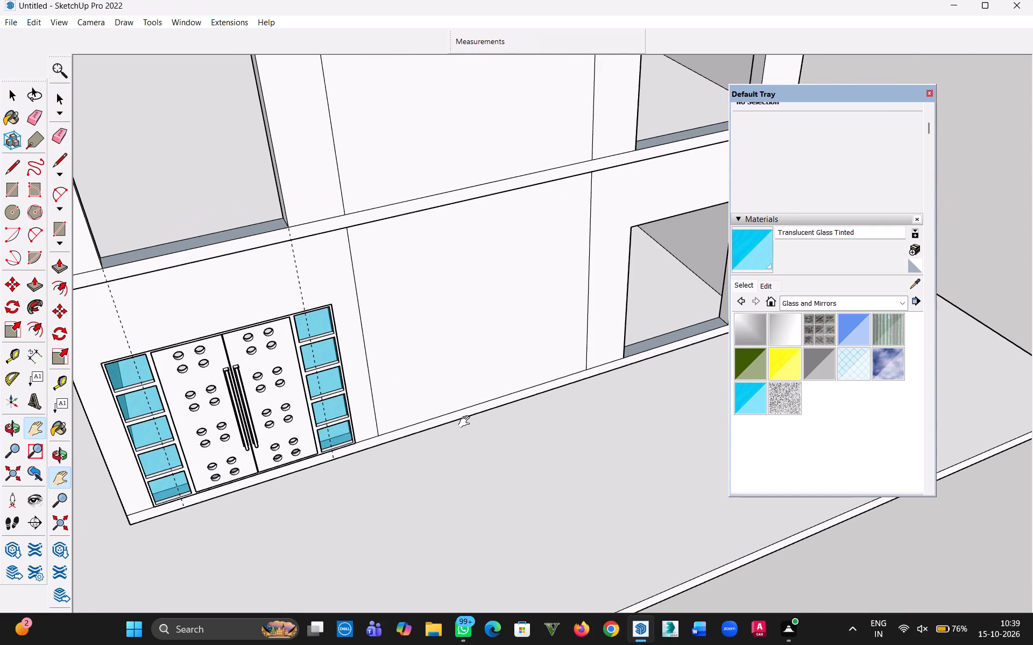
scroll(326, 431, up, 11)
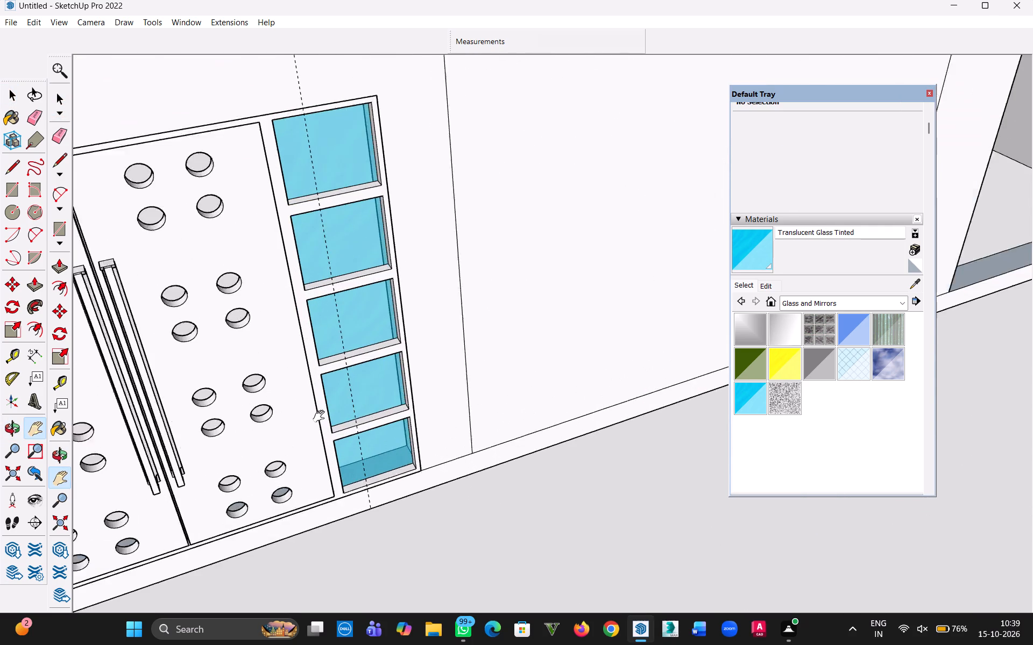
scroll(321, 417, up, 1)
click(8, 93)
double_click(330, 428)
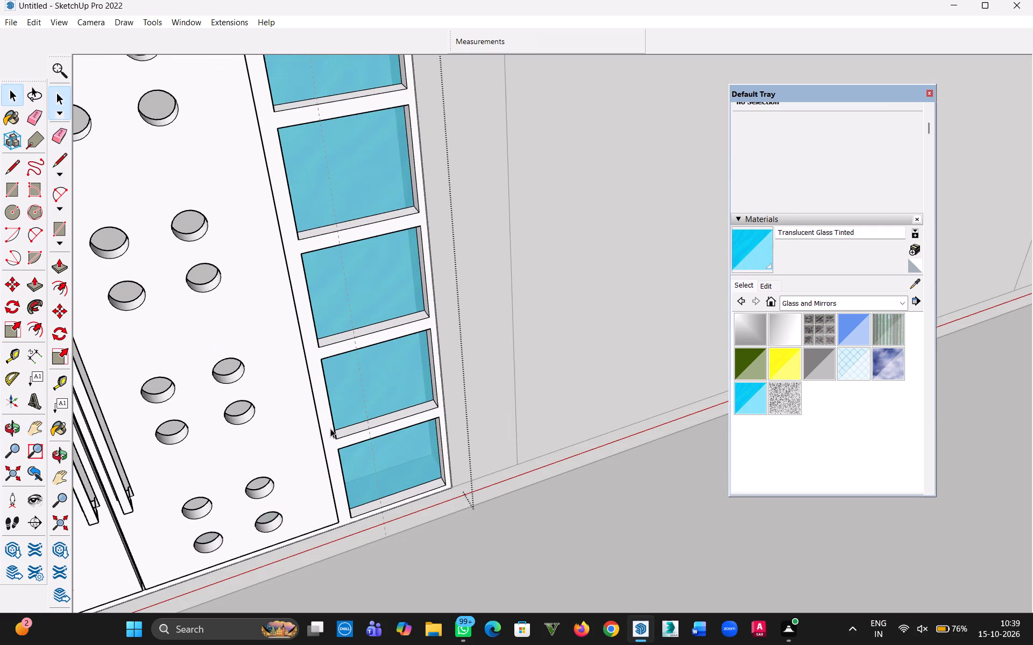
click(330, 428)
click(840, 305)
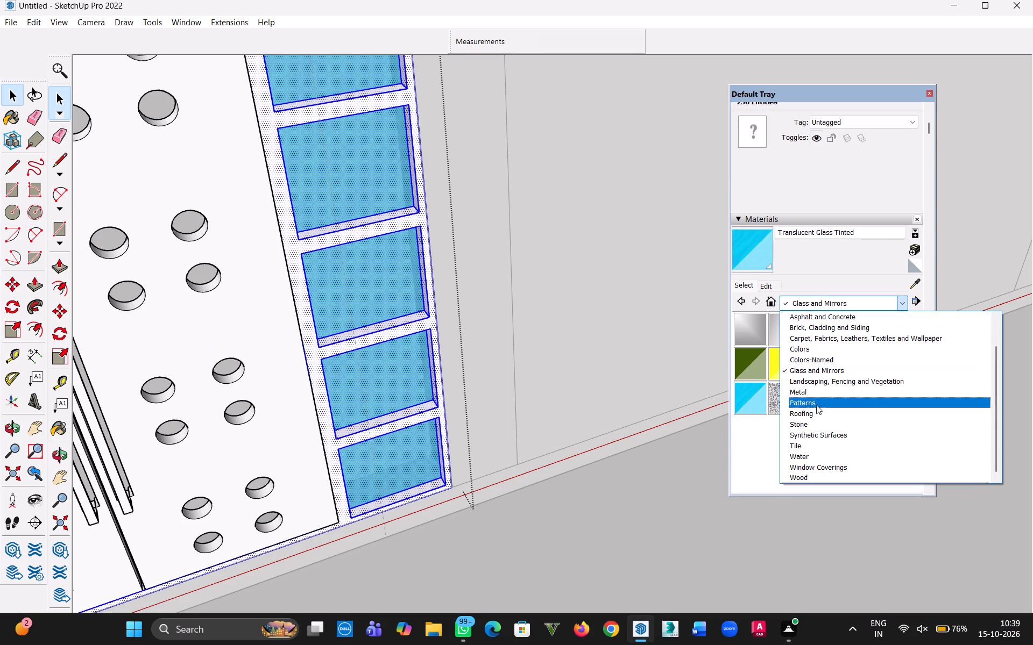
click(816, 476)
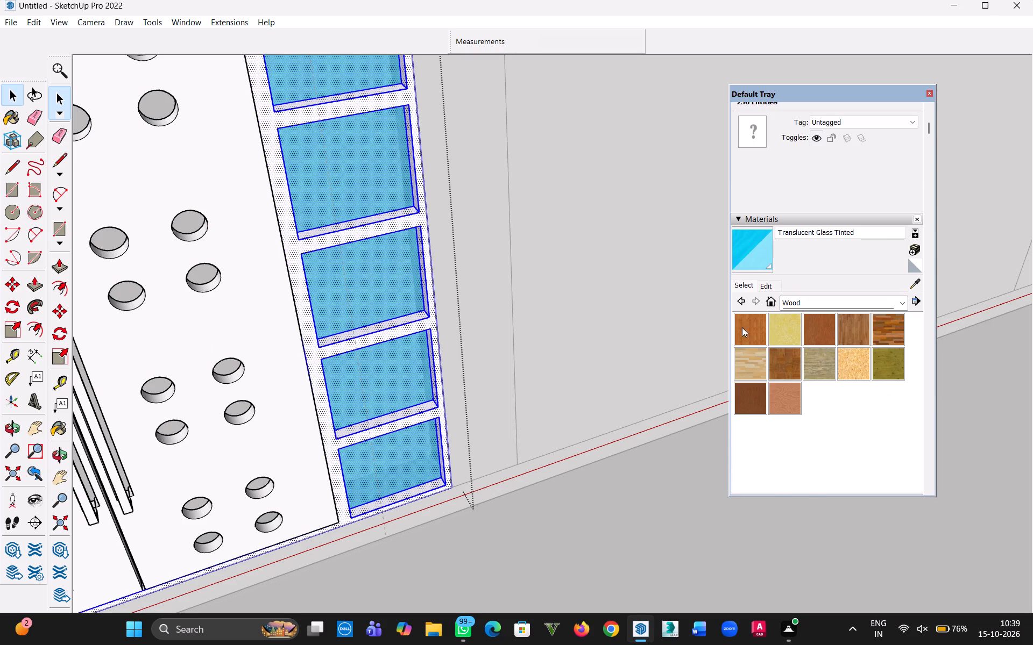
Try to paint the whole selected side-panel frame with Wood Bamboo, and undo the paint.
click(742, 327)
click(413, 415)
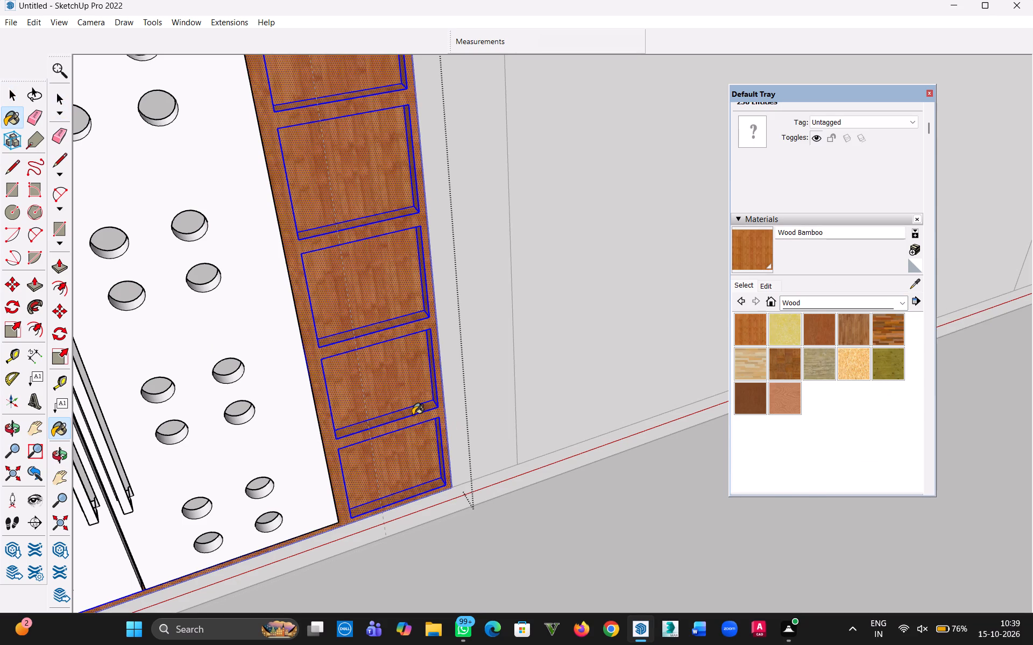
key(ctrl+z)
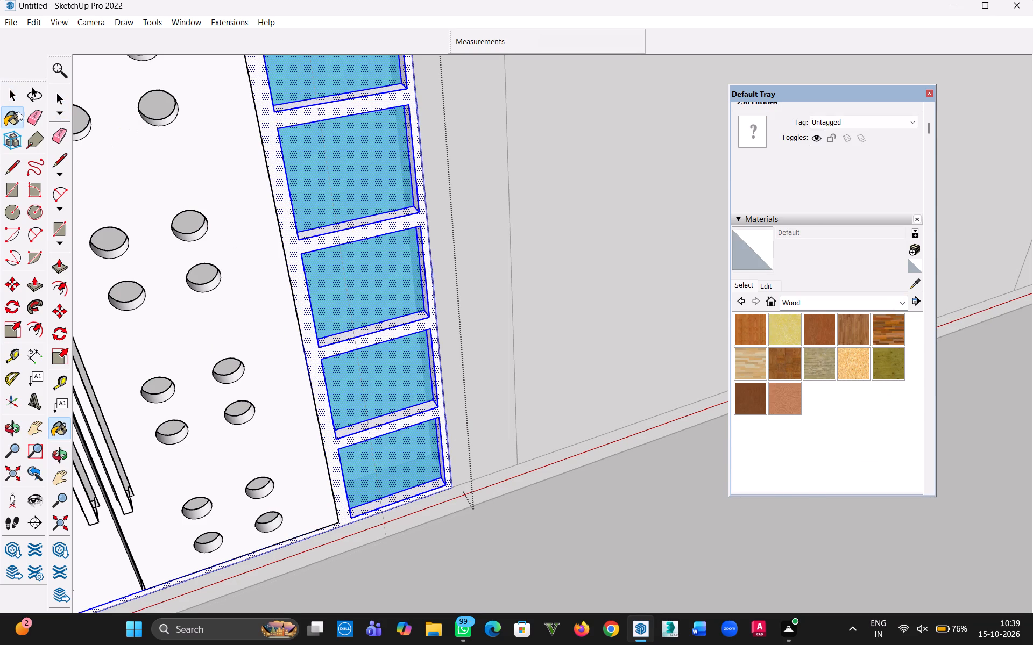
Paint the side-panel frame's front face and the lower reveals of two right-hand pane openings with Wood Bamboo.
click(10, 94)
click(352, 236)
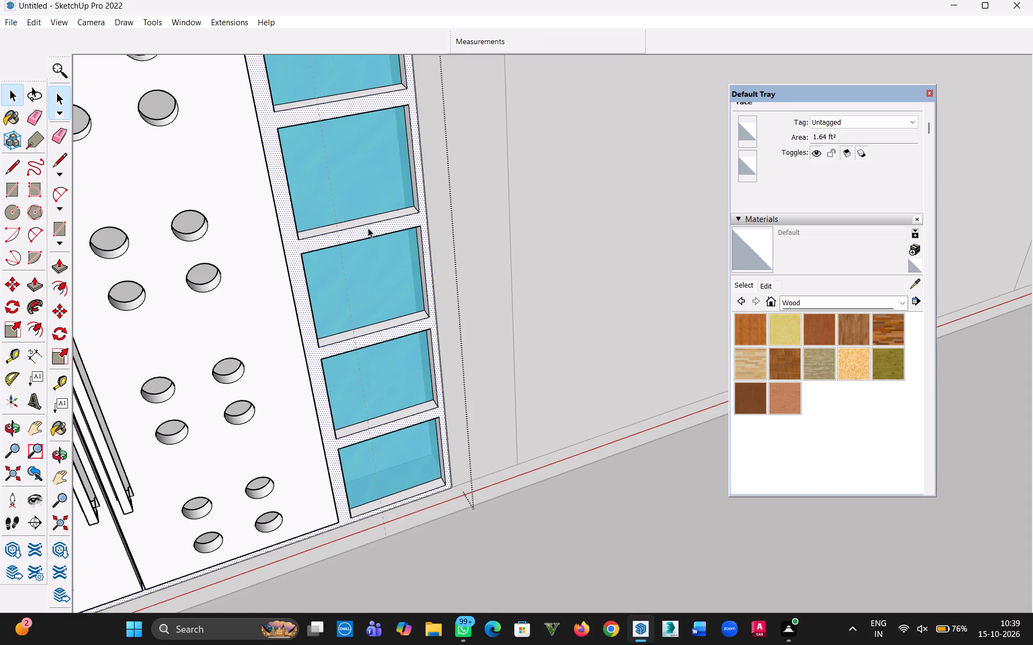
double_click(381, 231)
click(458, 281)
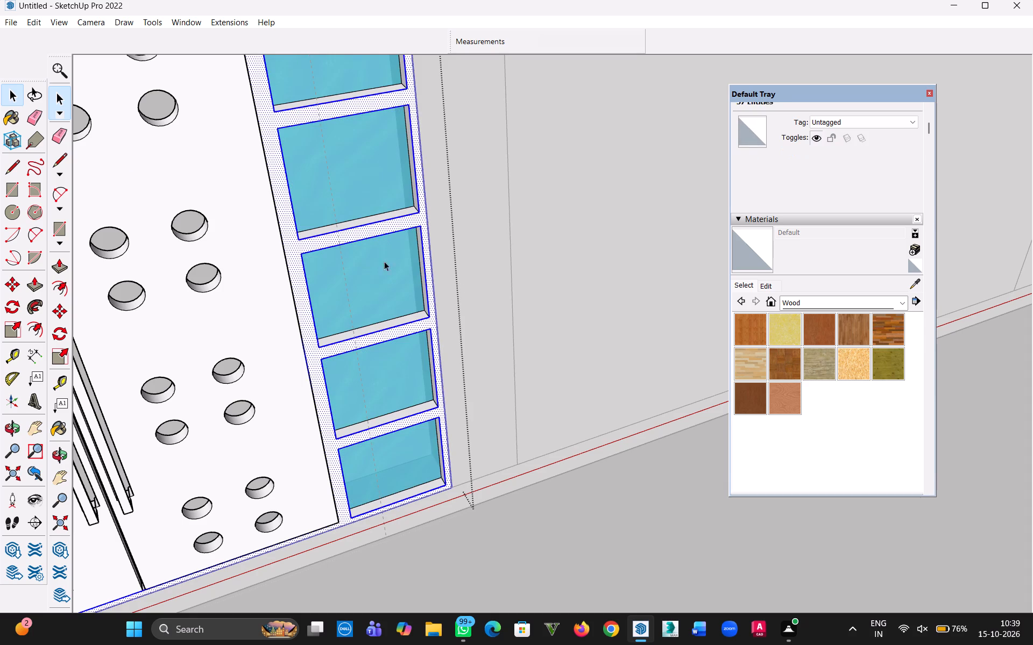
key(b)
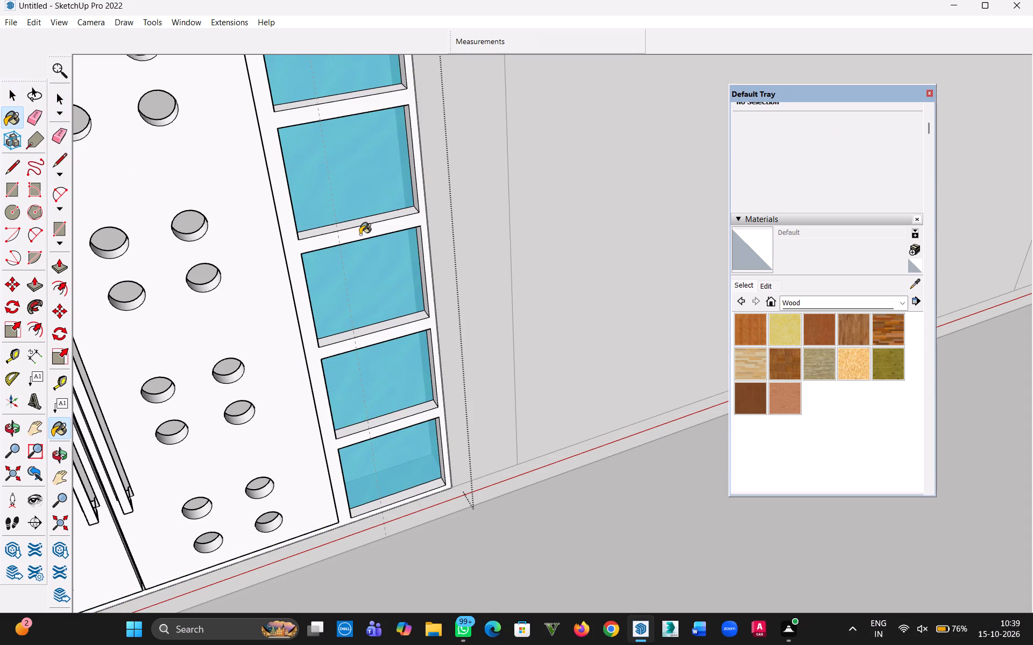
click(360, 234)
click(753, 323)
click(333, 240)
click(324, 229)
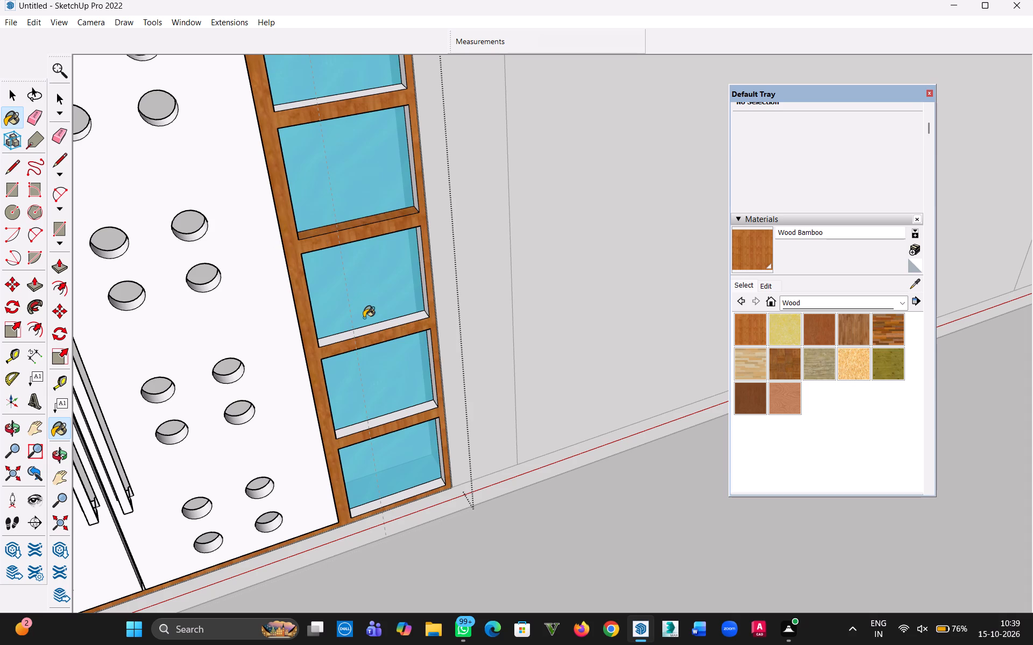
click(365, 328)
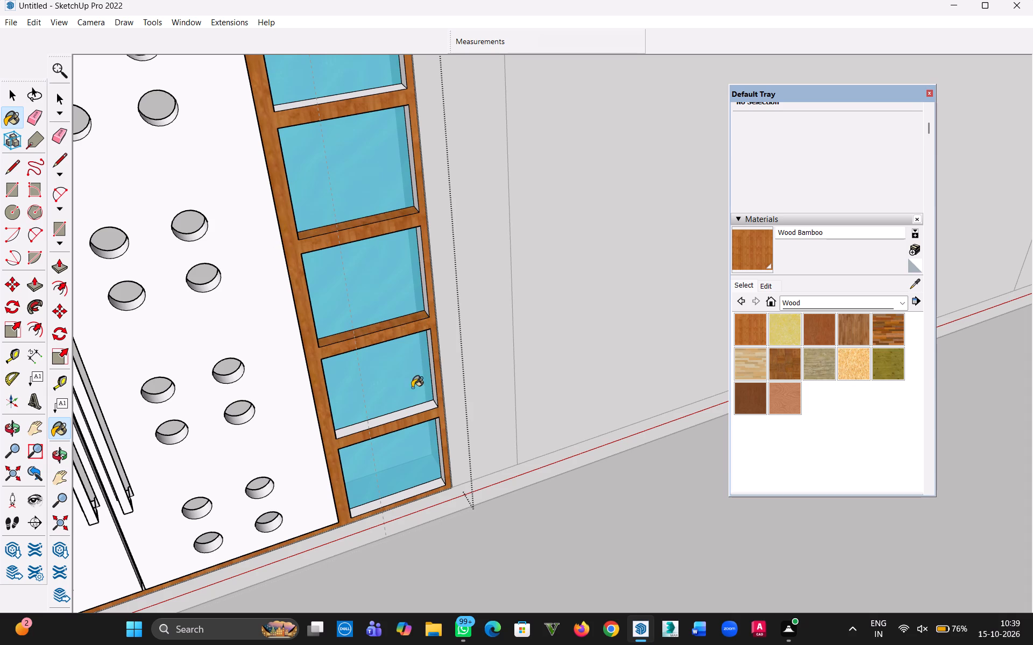
Select the whole connected side-panel frame, including its panes and reveals, and paint it with Wood Bamboo.
click(8, 90)
double_click(365, 282)
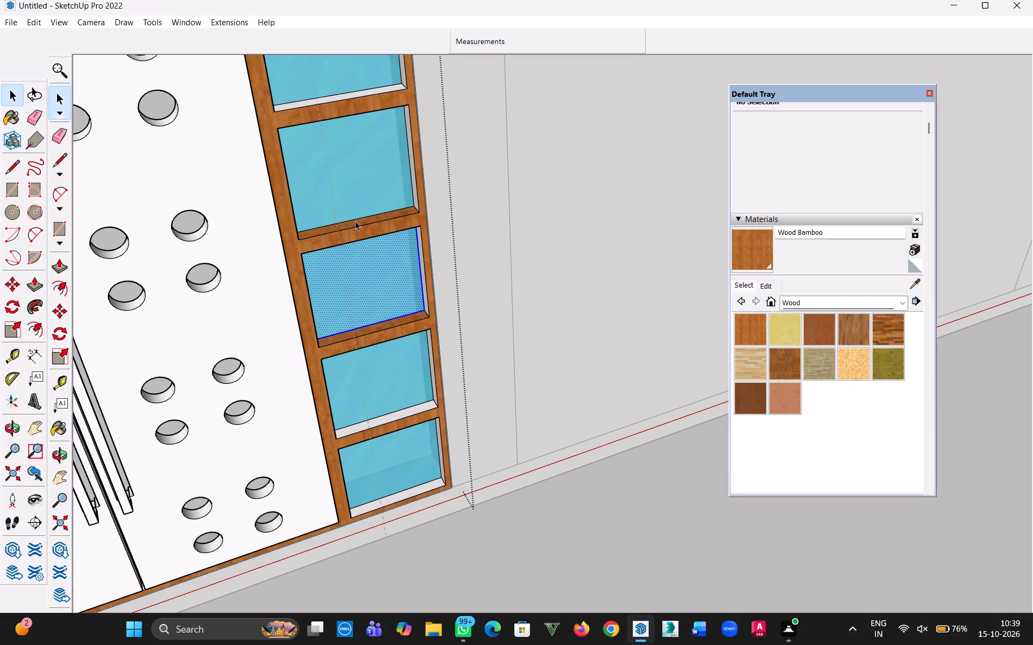
triple_click(363, 235)
key(b)
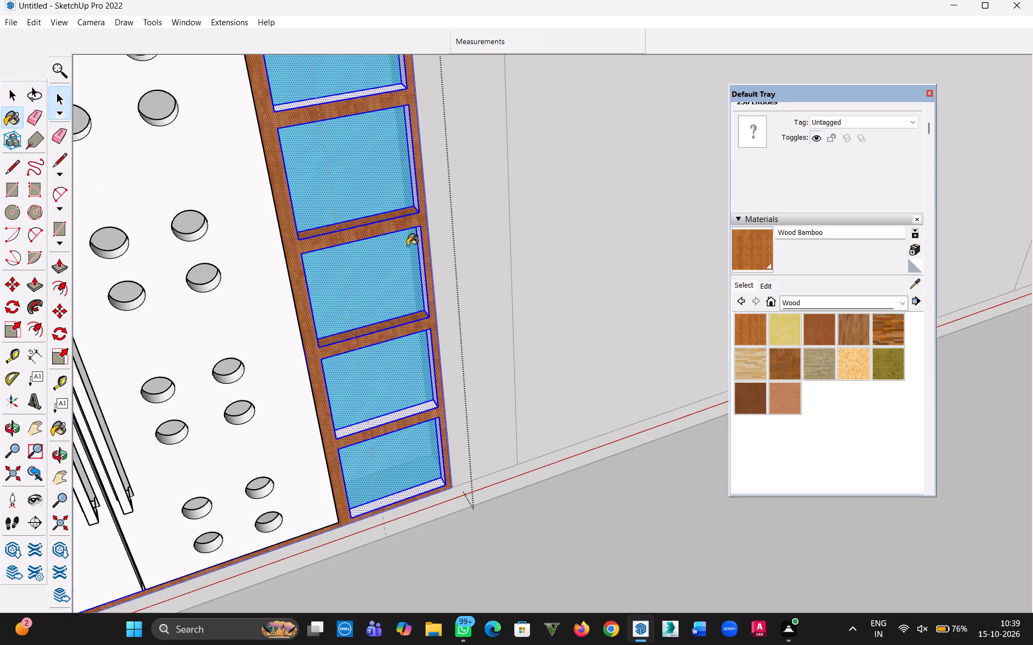
click(399, 221)
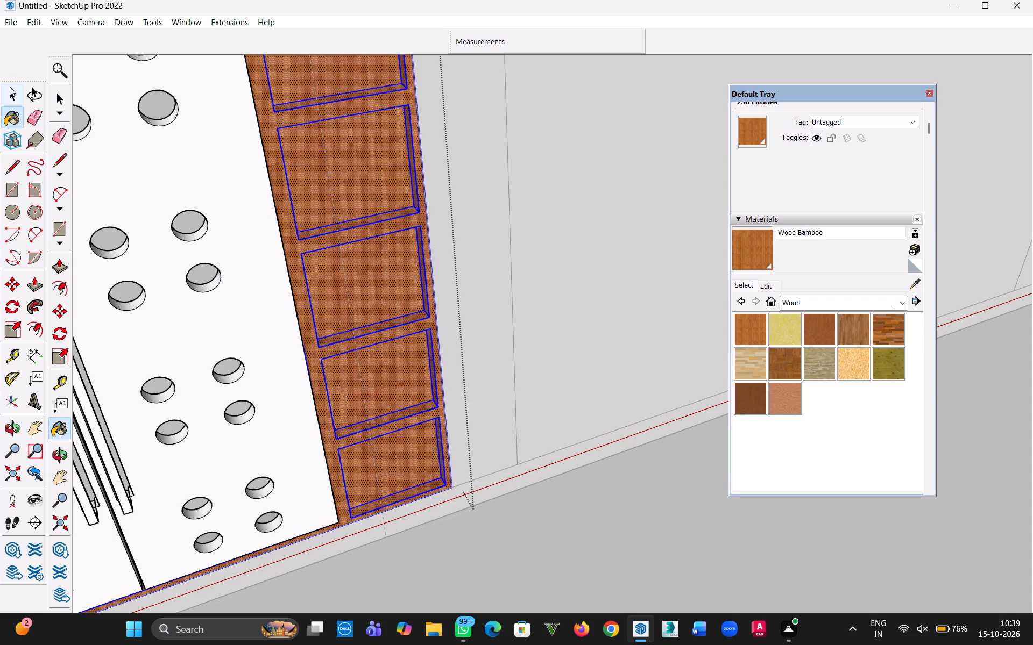
Clear the selection and examine the wood-painted side panels across the entrance and up close.
click(12, 90)
scroll(345, 227, down, 11)
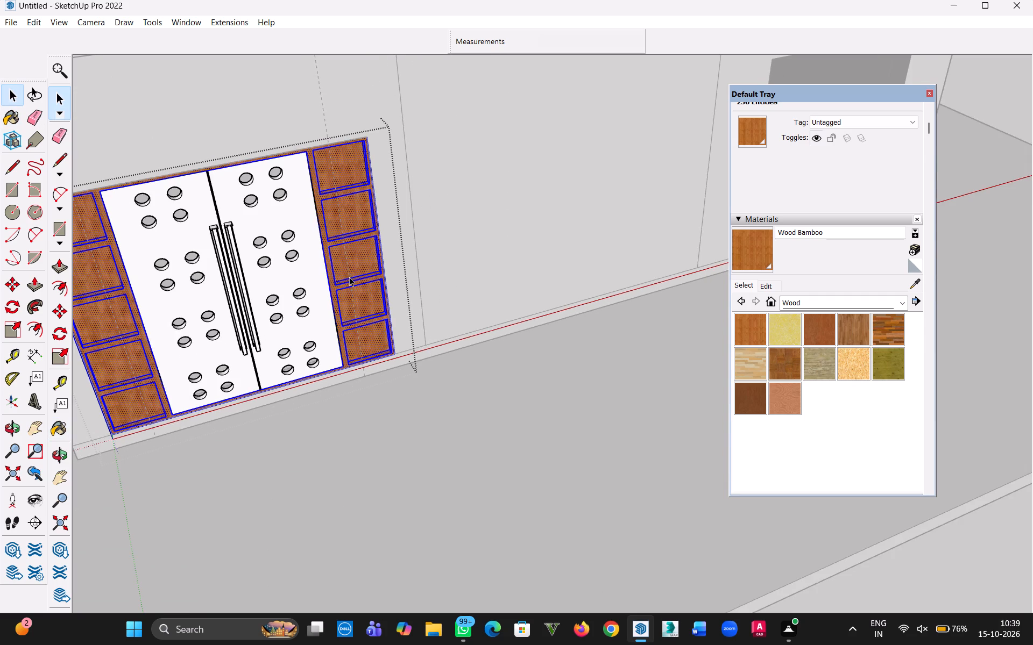
key(h)
drag(321, 277, 452, 361)
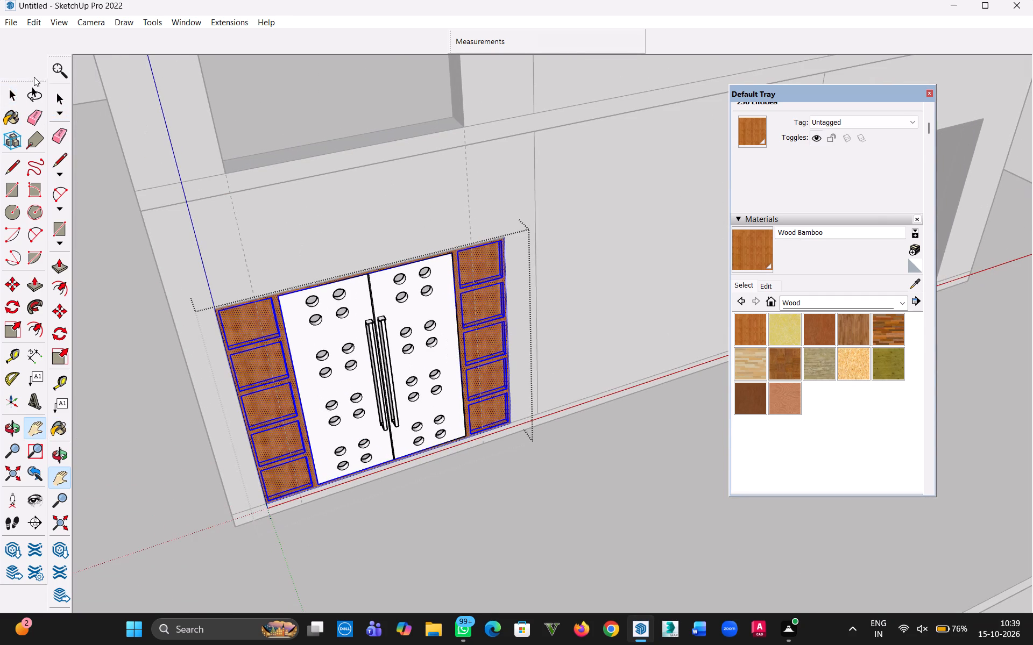
click(22, 92)
click(517, 314)
scroll(498, 306, up, 9)
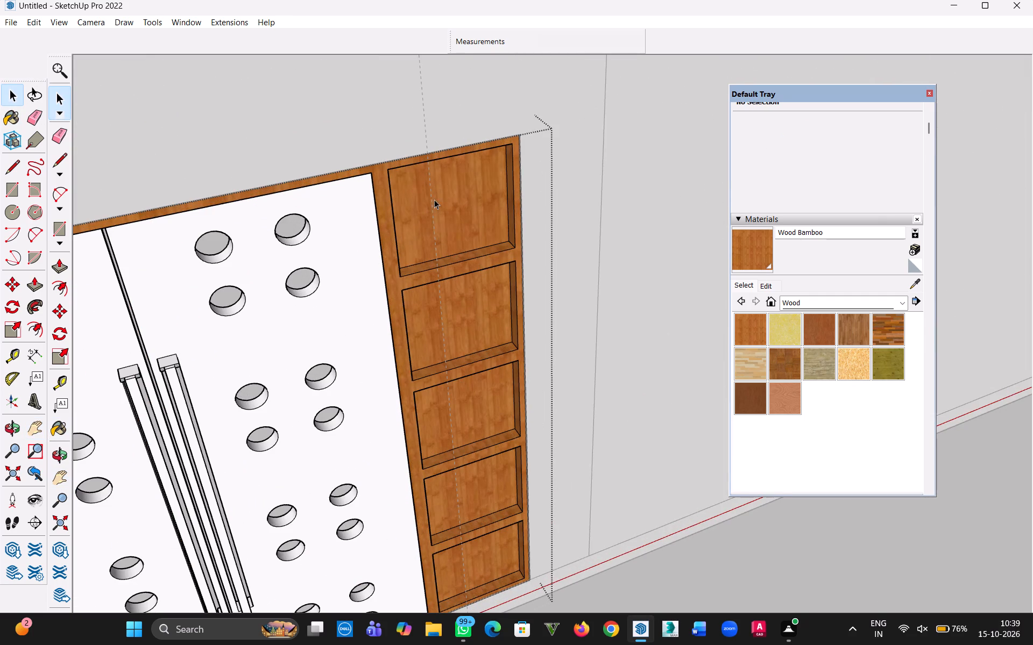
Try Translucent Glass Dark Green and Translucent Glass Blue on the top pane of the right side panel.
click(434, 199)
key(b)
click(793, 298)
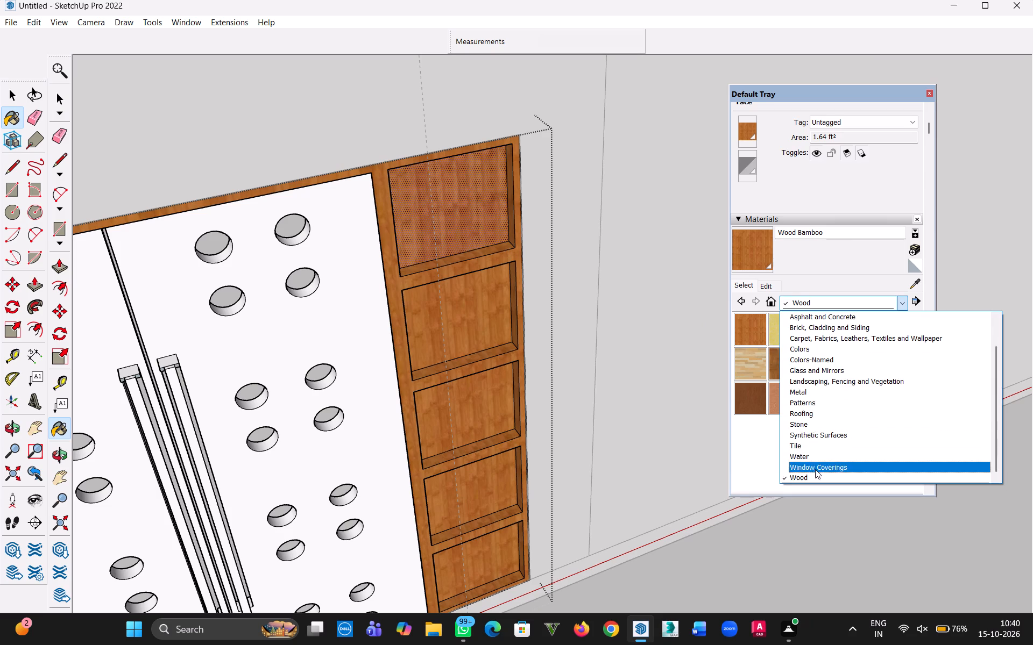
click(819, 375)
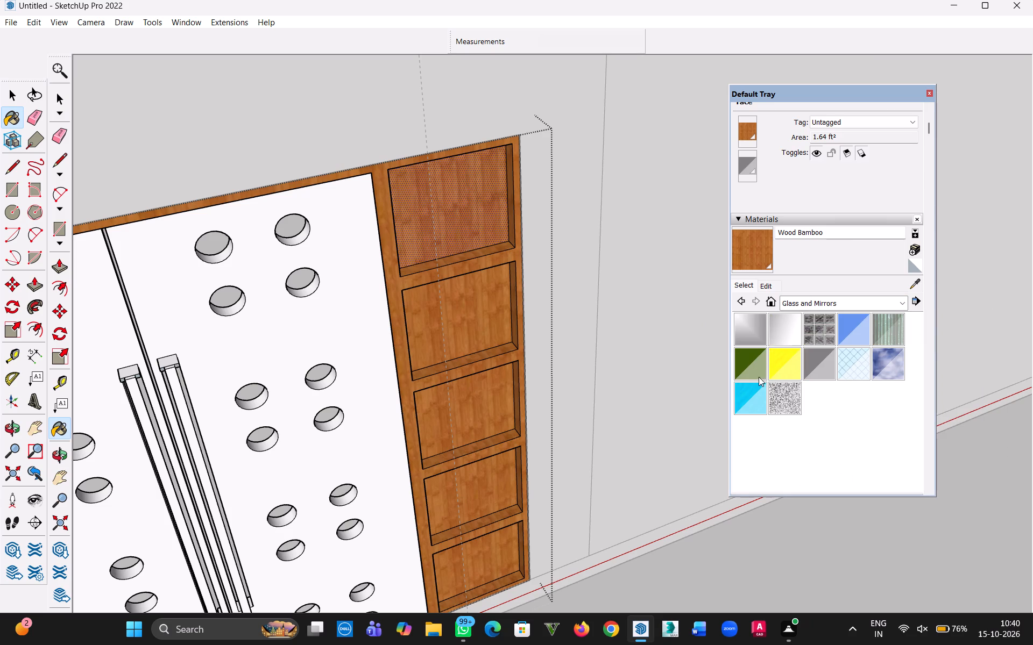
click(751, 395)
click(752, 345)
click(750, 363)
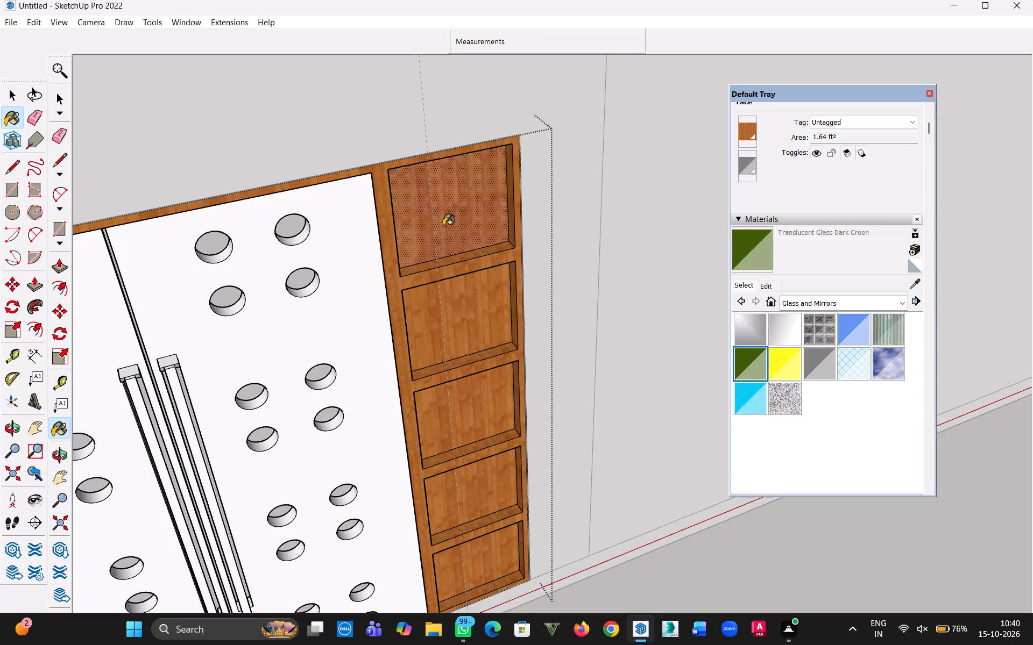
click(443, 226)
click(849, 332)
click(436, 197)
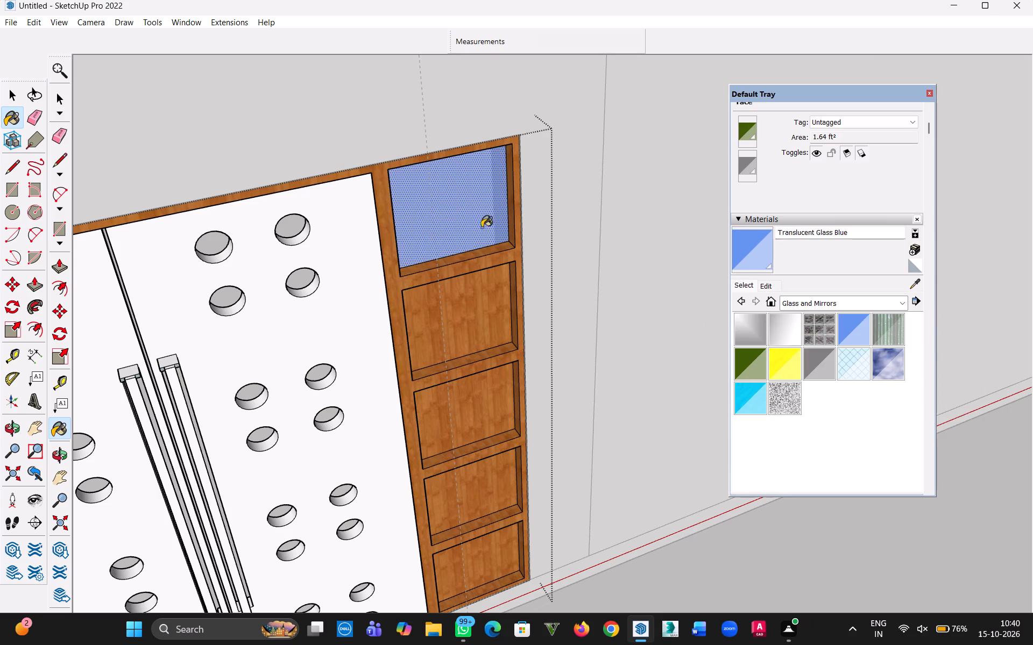
Paint all five panes of the right side panel with Translucent Glass Tinted.
middle_drag(511, 260, 436, 185)
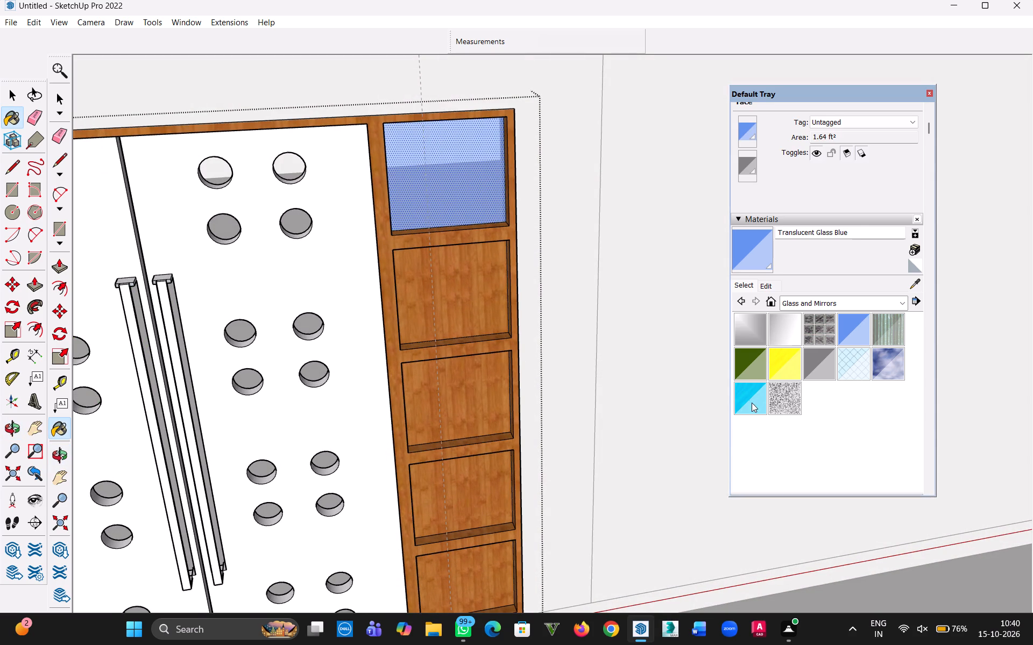
click(752, 403)
click(469, 185)
click(473, 296)
click(471, 382)
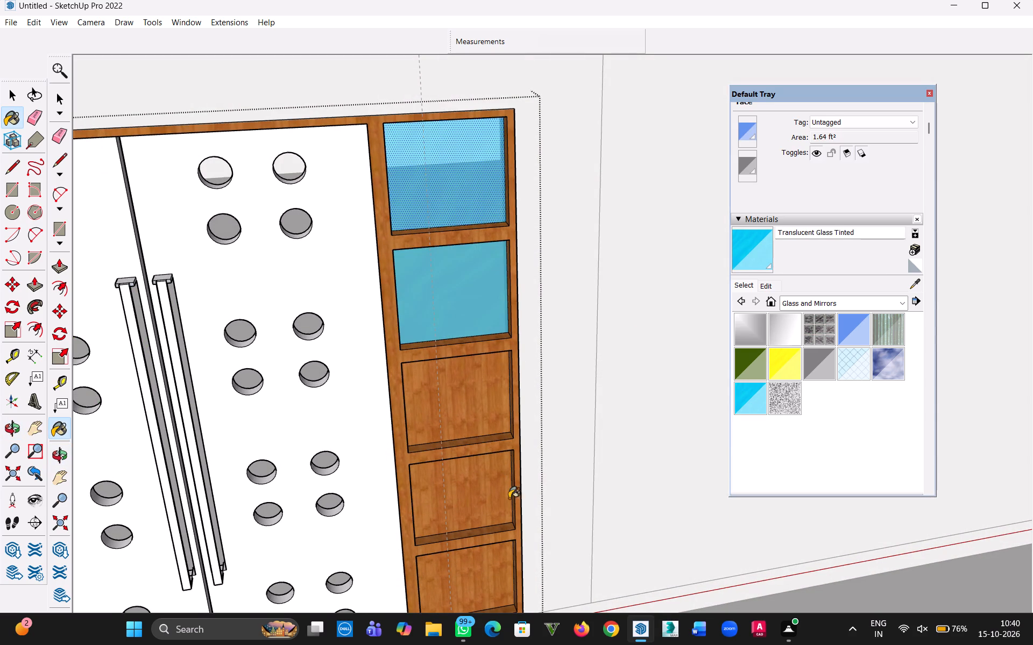
key(h)
drag(508, 502, 506, 267)
key(Escape)
click(477, 253)
click(471, 353)
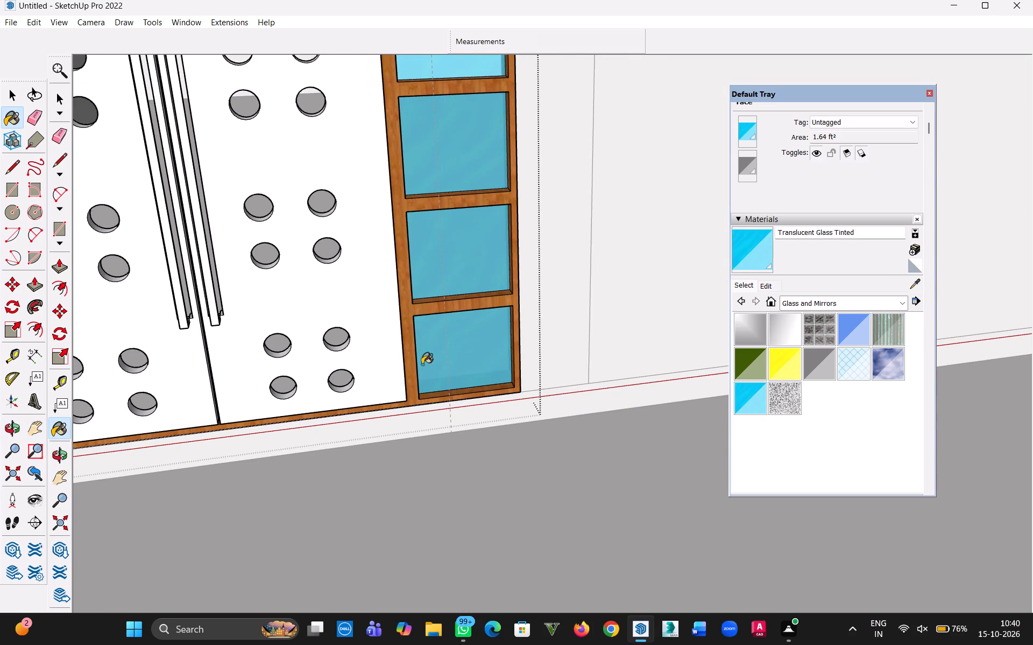
Paint all five panes of the left side panel with Translucent Glass Tinted.
key(h)
drag(388, 369, 837, 398)
key(Escape)
click(397, 439)
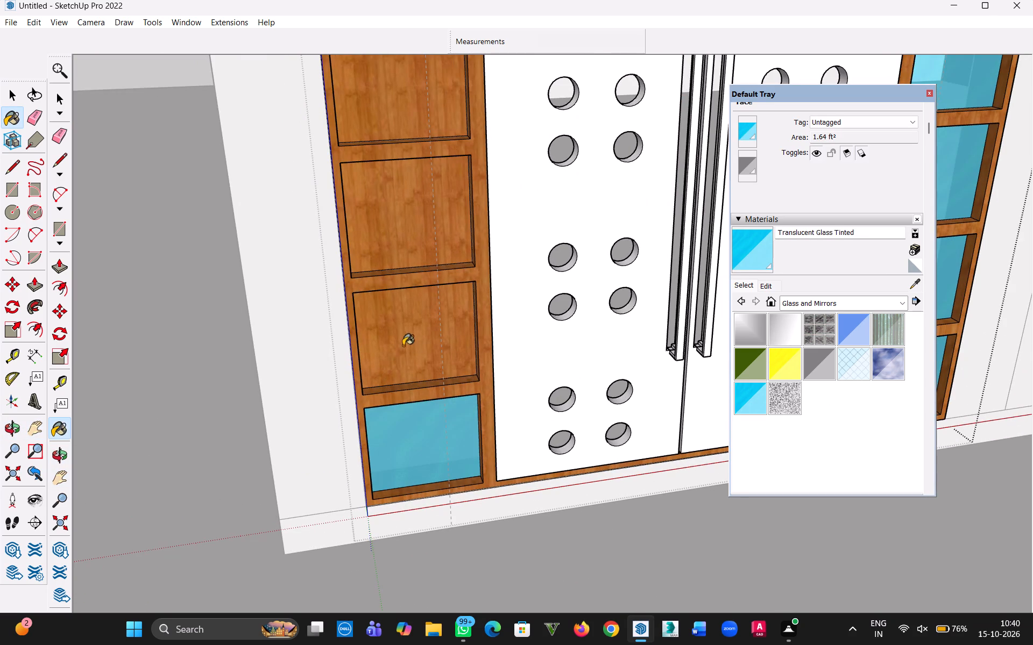
click(403, 346)
click(388, 210)
key(h)
drag(392, 181, 381, 506)
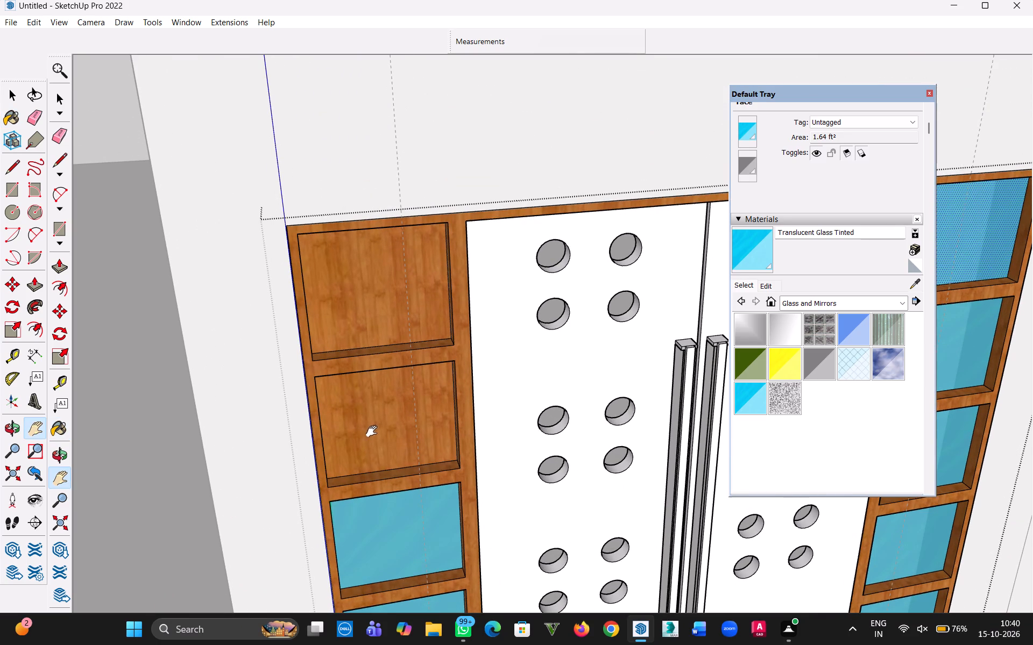
key(Escape)
click(376, 428)
click(379, 295)
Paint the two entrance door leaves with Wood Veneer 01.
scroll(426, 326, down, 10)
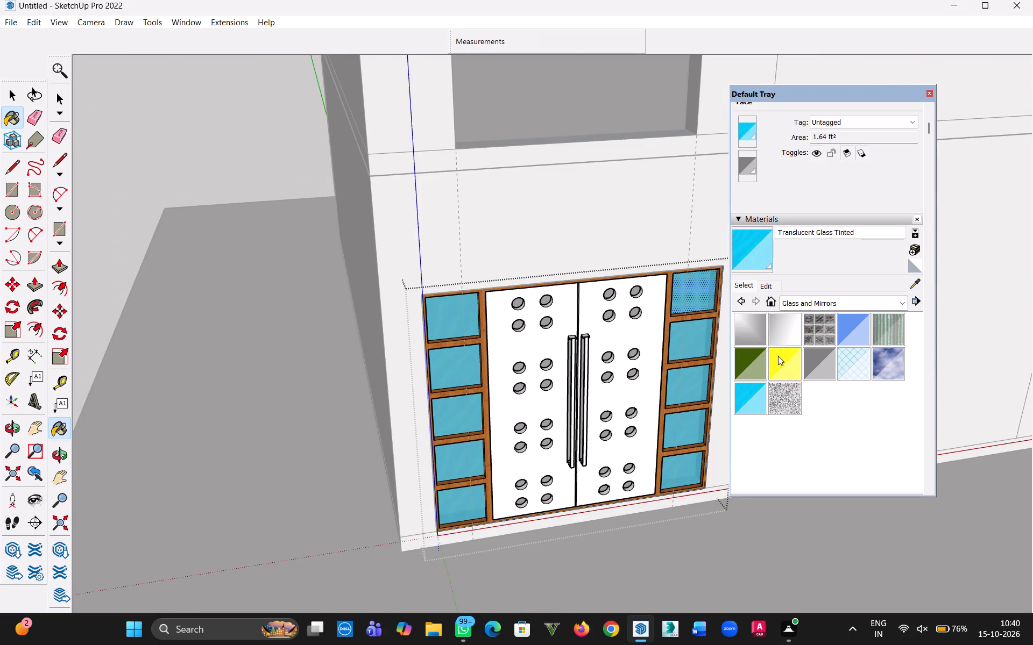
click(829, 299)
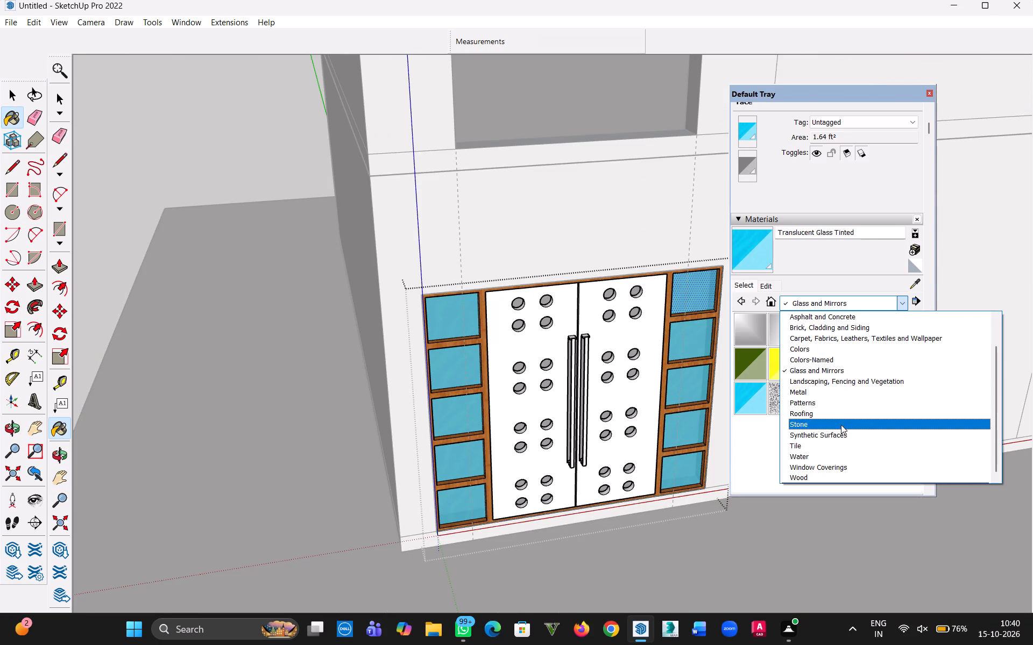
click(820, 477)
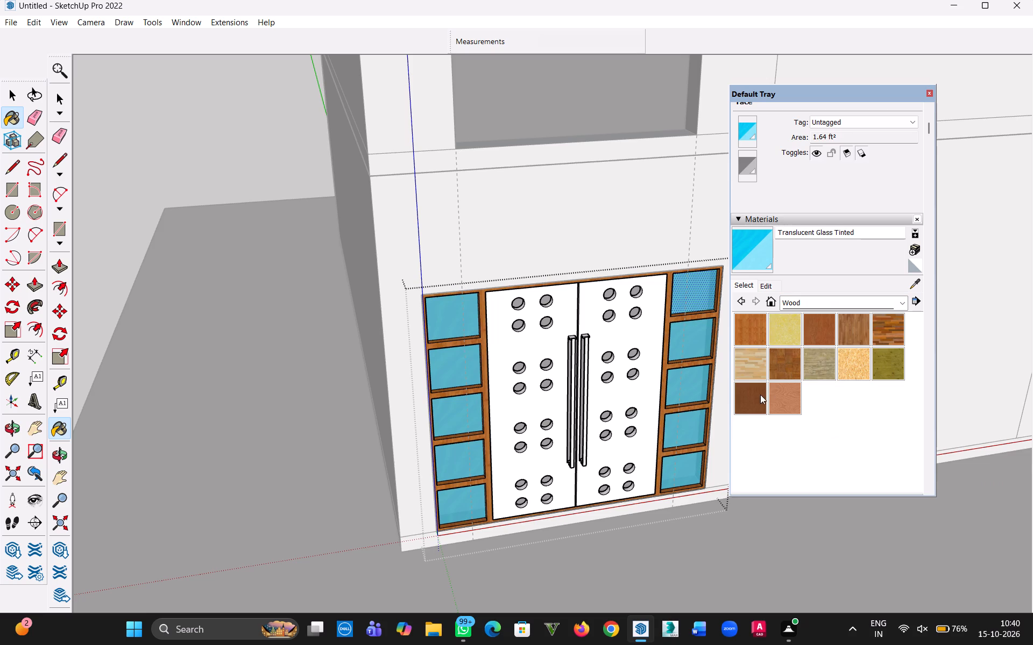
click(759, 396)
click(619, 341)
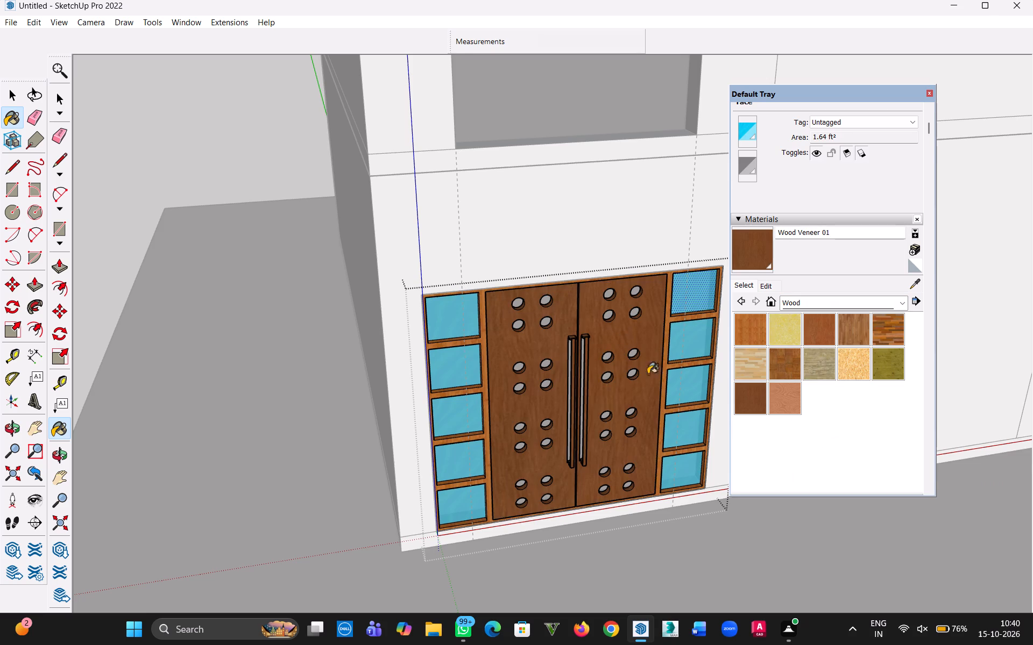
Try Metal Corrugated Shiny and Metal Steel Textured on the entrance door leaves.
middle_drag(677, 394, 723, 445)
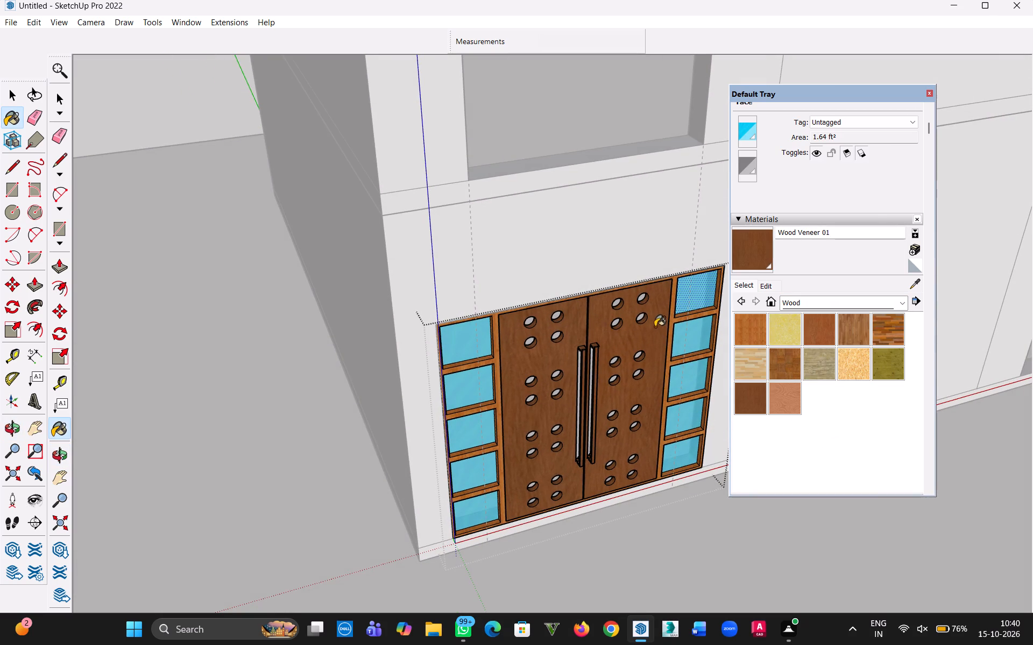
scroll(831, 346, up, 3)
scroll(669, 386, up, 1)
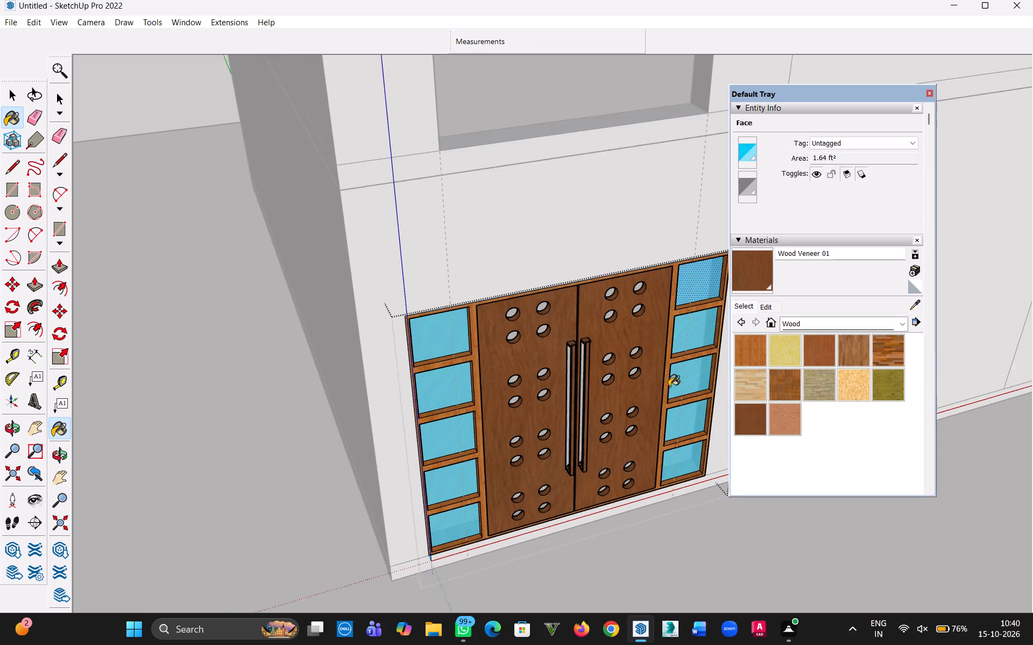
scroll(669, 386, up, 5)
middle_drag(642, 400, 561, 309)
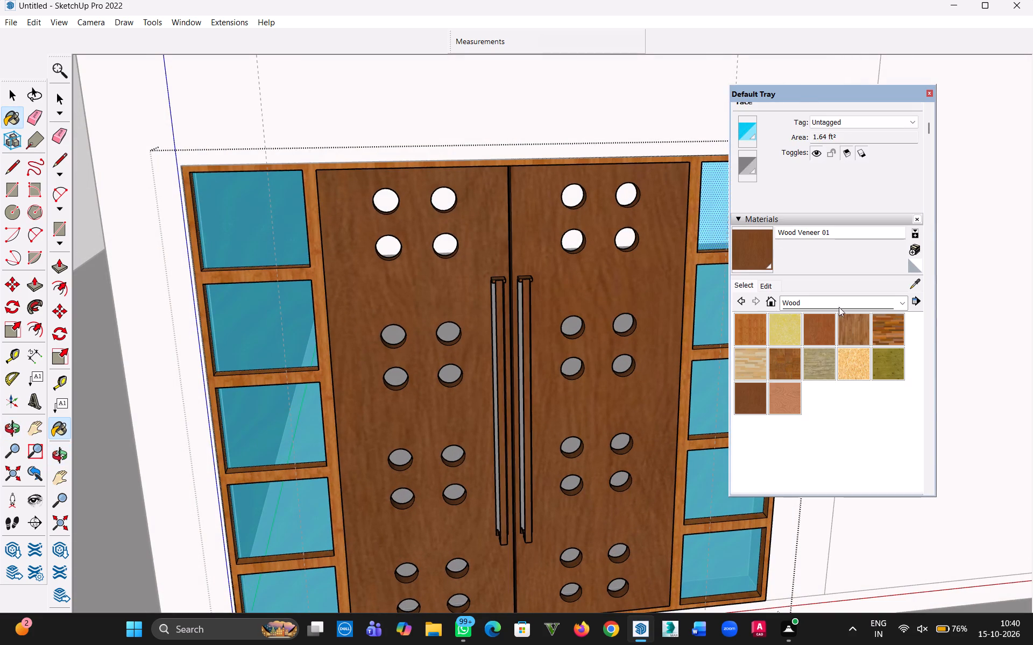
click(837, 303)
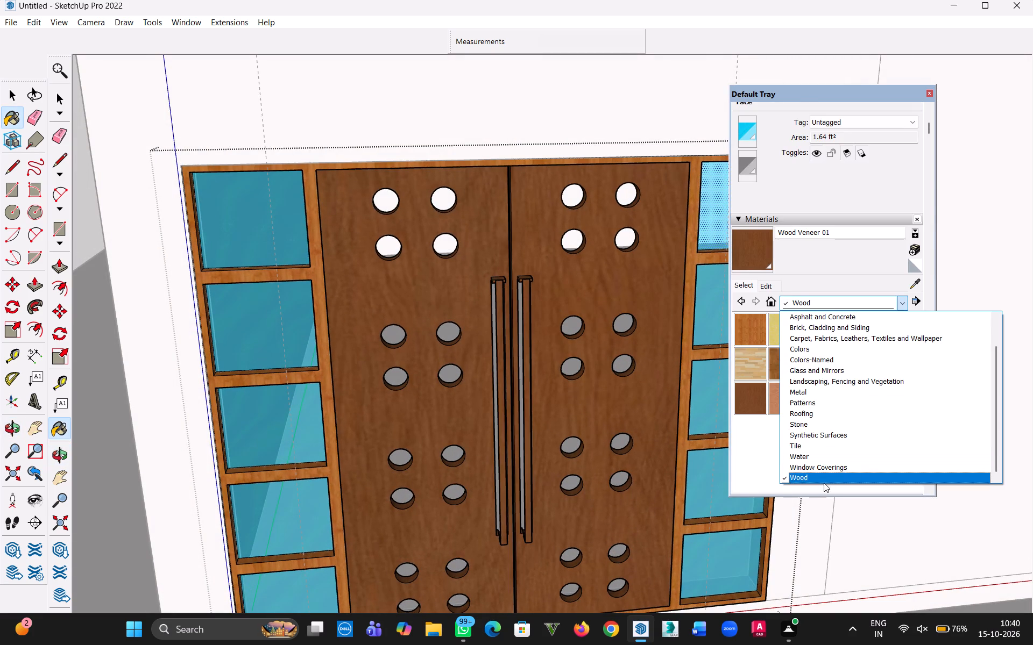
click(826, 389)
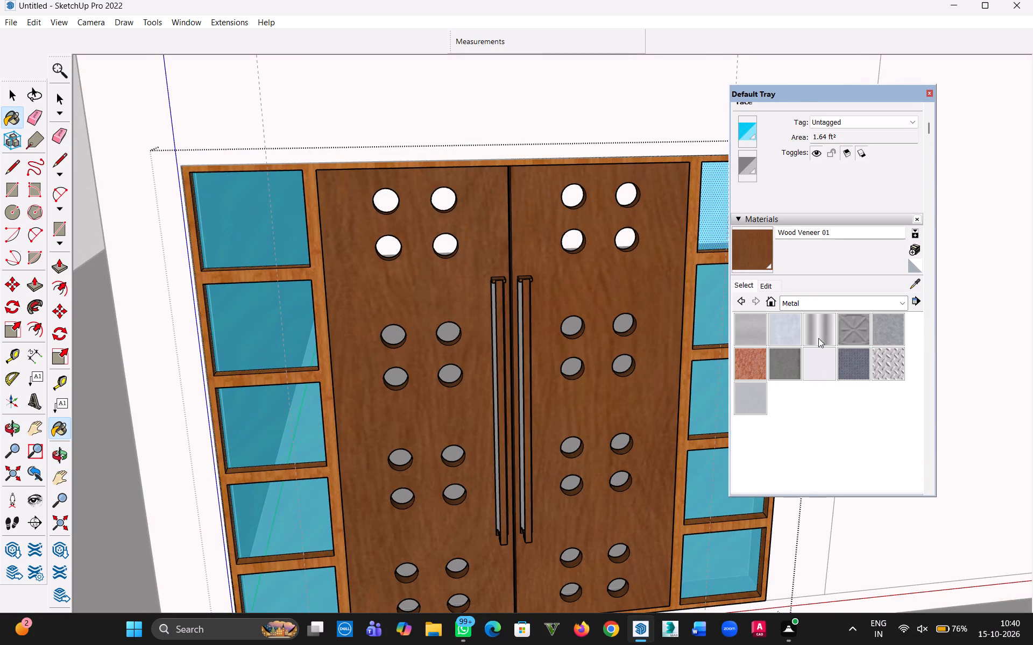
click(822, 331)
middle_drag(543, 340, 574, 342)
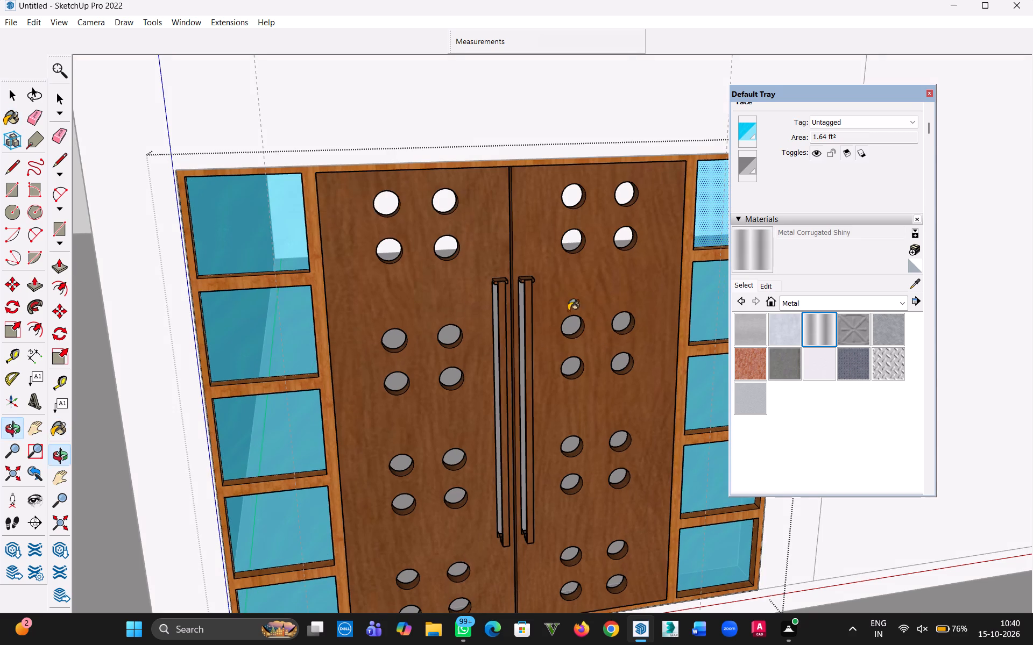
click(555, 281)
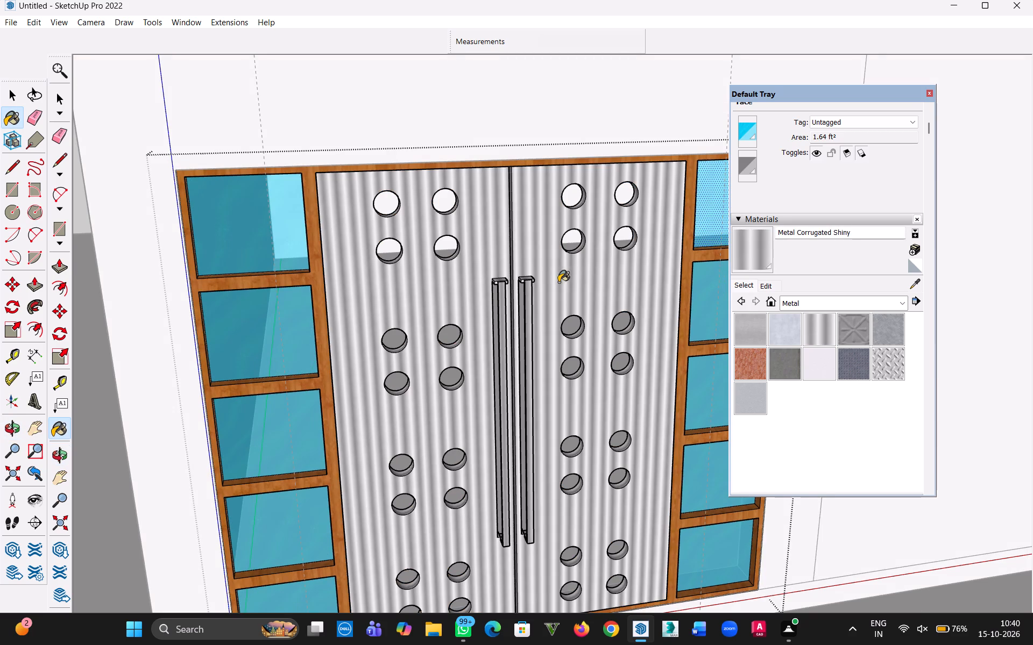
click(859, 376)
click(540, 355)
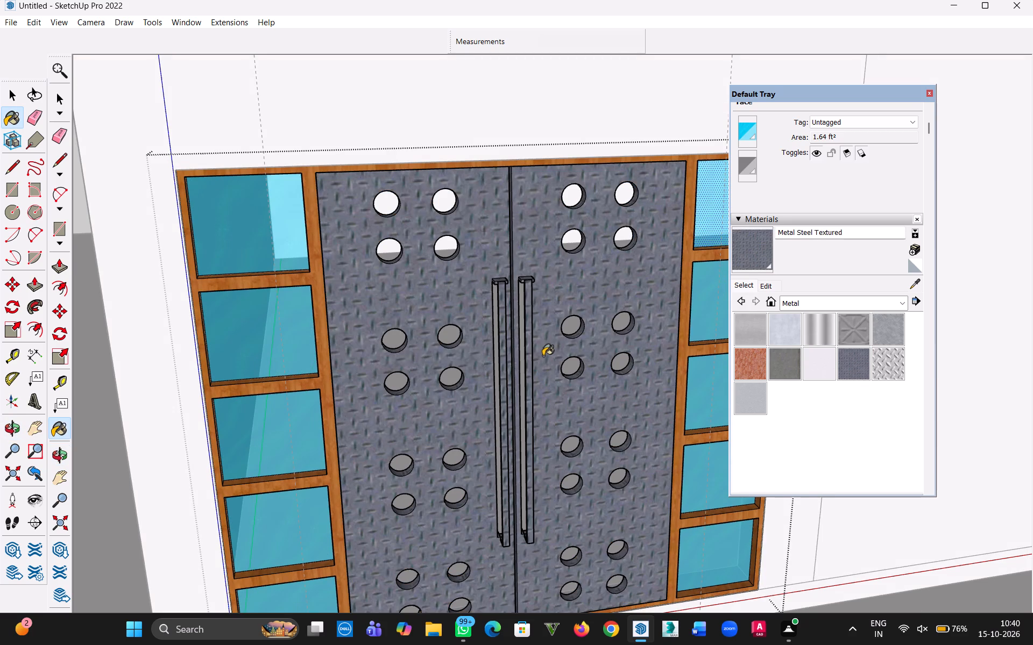
Paint the entrance door leaves with Metal Seamed and view the result from several angles.
click(773, 362)
click(547, 337)
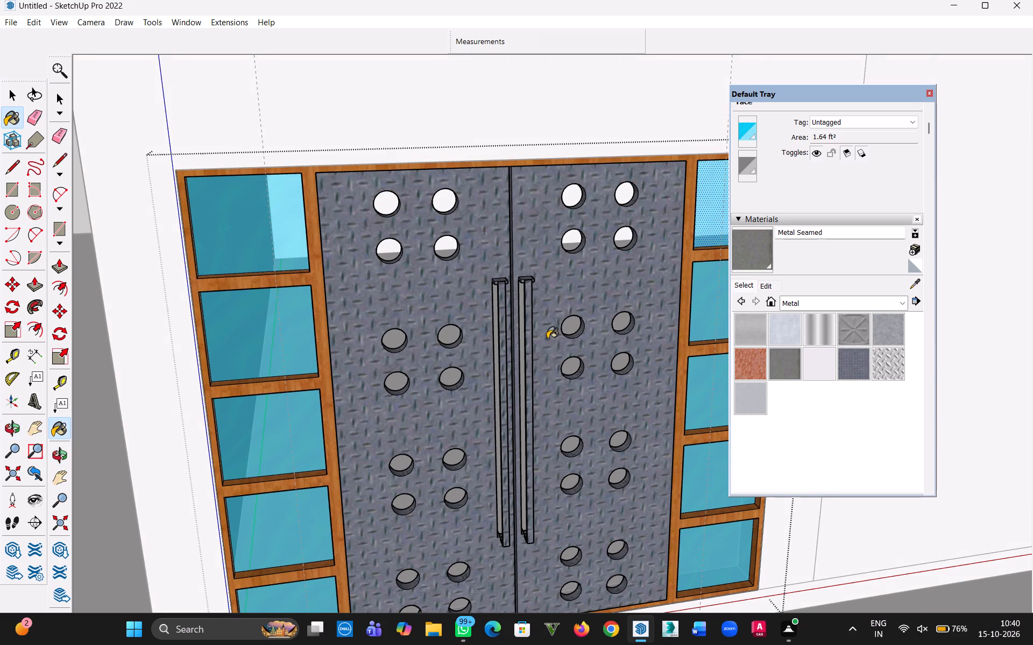
scroll(567, 345, up, 1)
middle_drag(563, 349, 513, 384)
scroll(511, 367, down, 4)
middle_drag(511, 362, 583, 333)
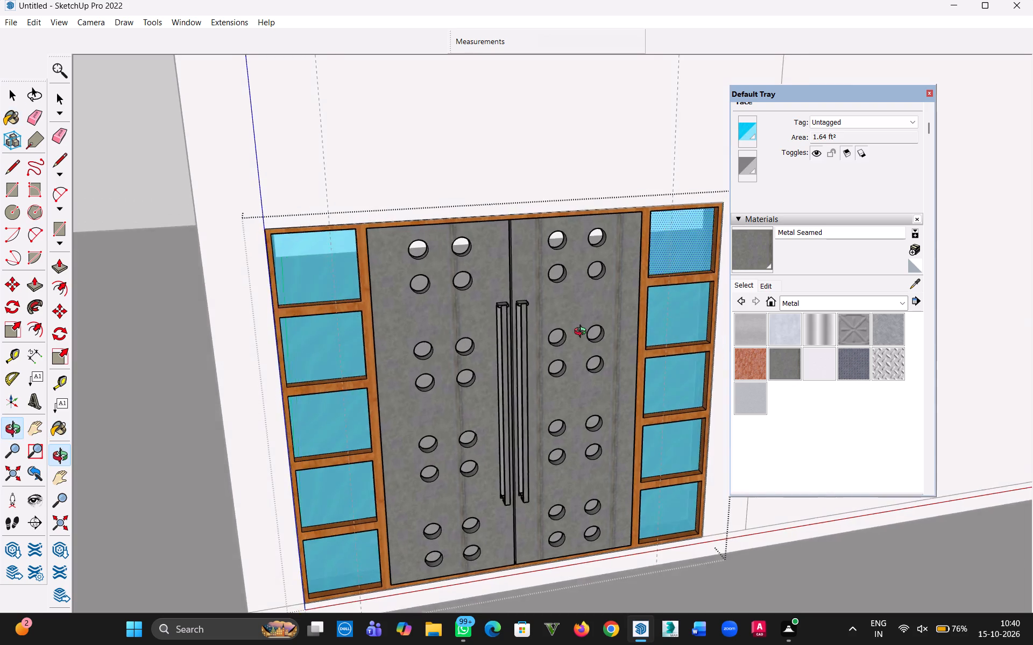
middle_drag(583, 333, 562, 352)
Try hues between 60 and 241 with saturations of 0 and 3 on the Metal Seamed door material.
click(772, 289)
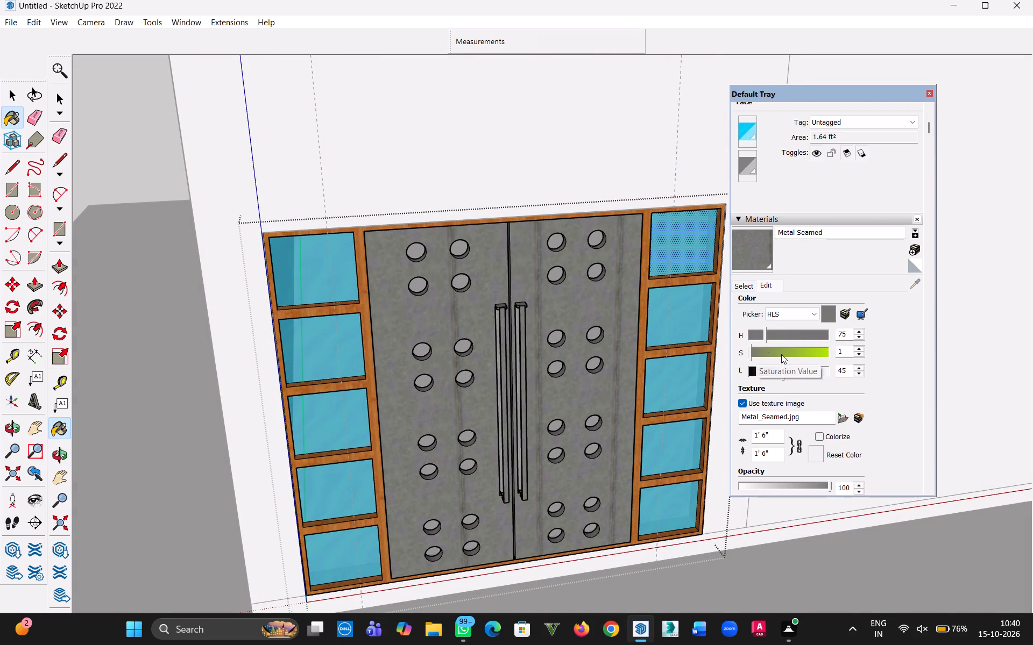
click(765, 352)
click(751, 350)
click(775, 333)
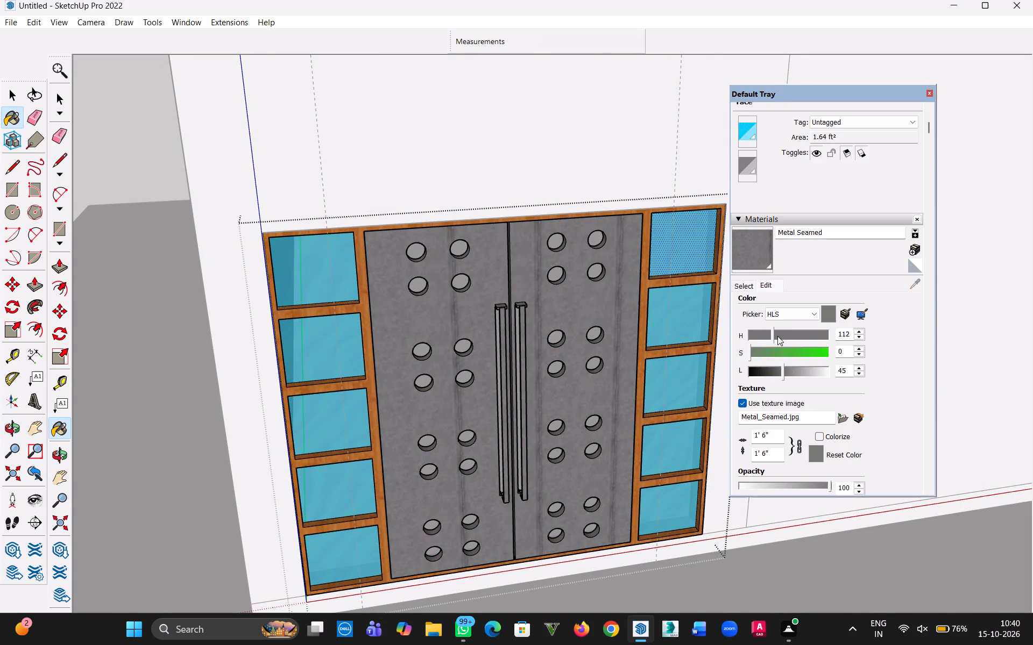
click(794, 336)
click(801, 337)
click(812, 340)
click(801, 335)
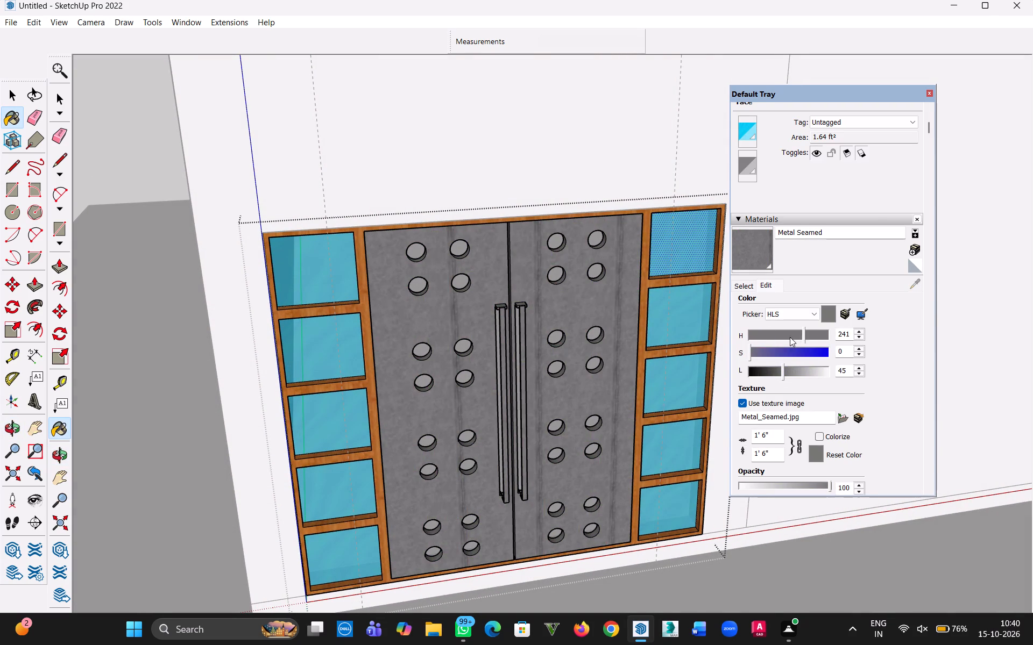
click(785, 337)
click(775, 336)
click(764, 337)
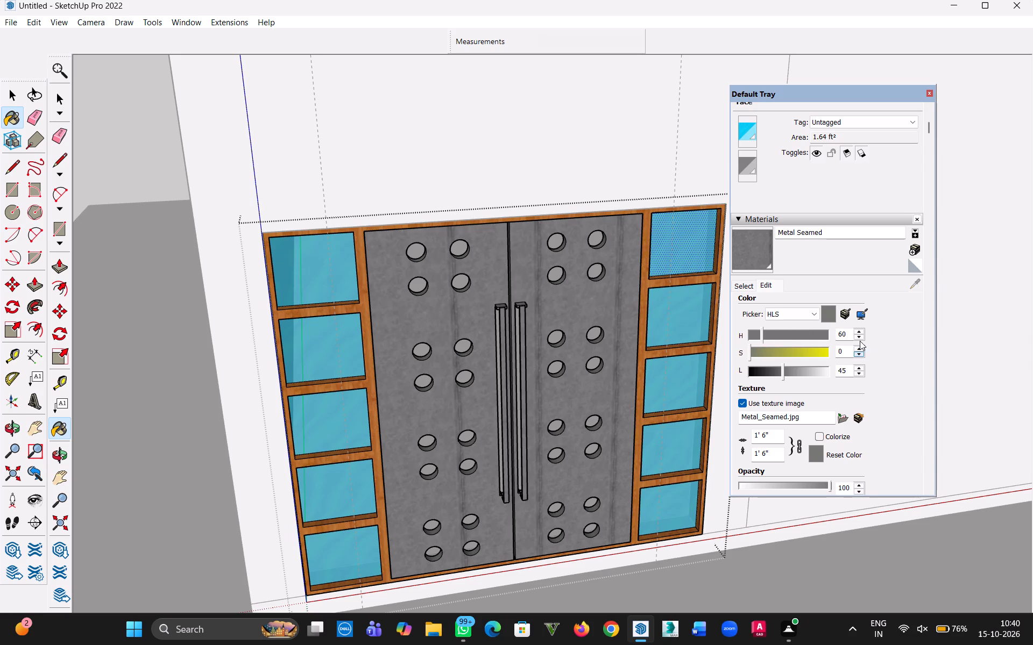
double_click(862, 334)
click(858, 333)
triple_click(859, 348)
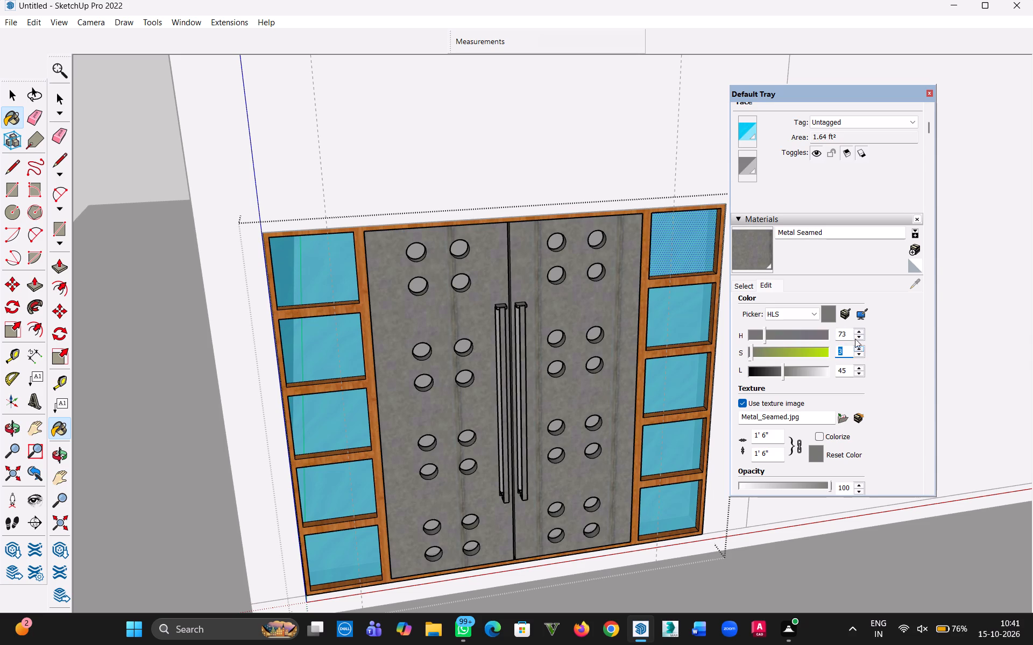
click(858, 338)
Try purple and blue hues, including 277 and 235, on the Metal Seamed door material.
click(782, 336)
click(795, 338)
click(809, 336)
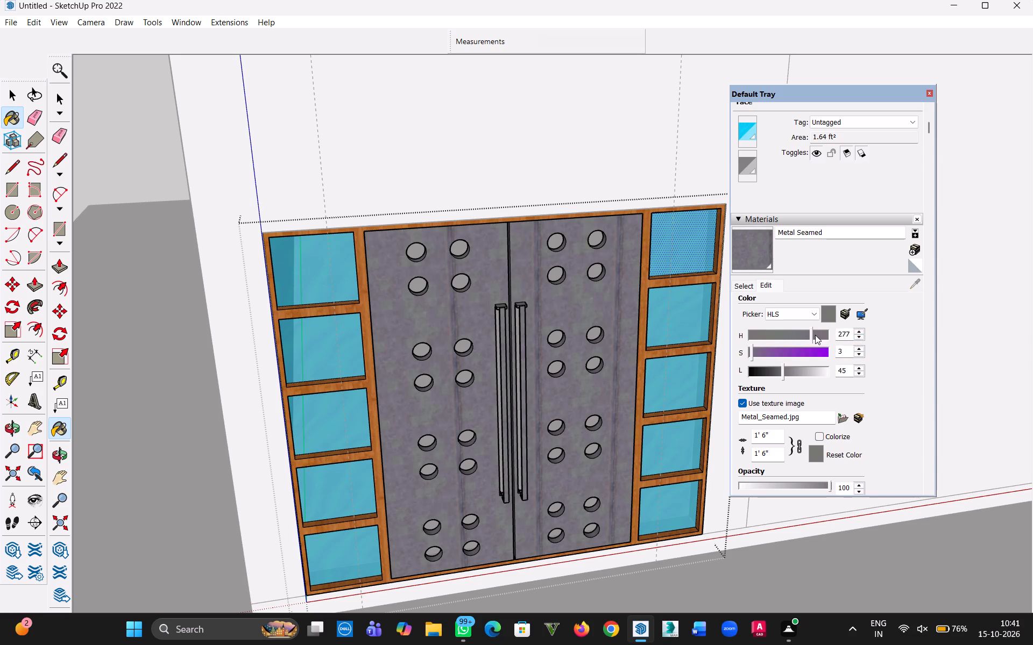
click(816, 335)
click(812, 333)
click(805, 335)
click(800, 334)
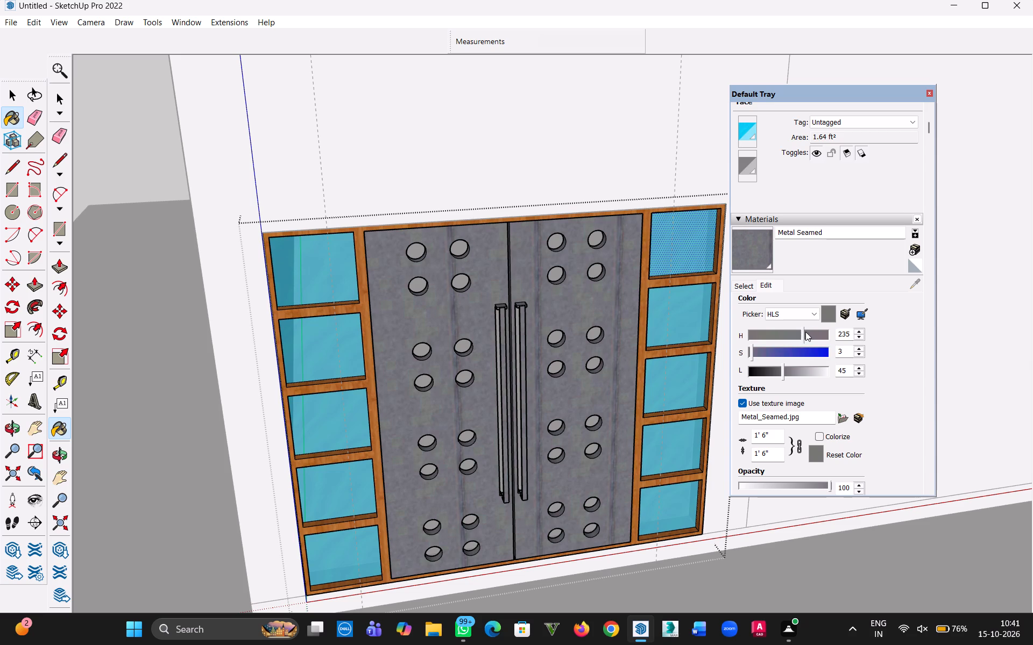
Set the Metal Seamed door material's color to hue 359, saturation 24 and lightness 66.
double_click(809, 332)
click(815, 332)
click(819, 332)
click(825, 334)
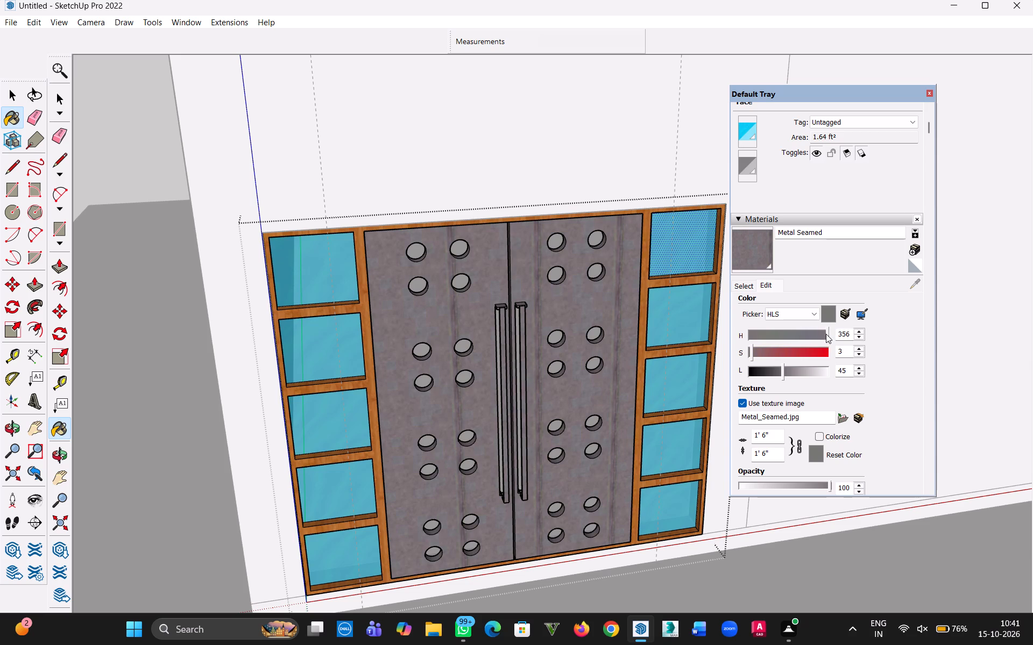
click(763, 350)
click(769, 351)
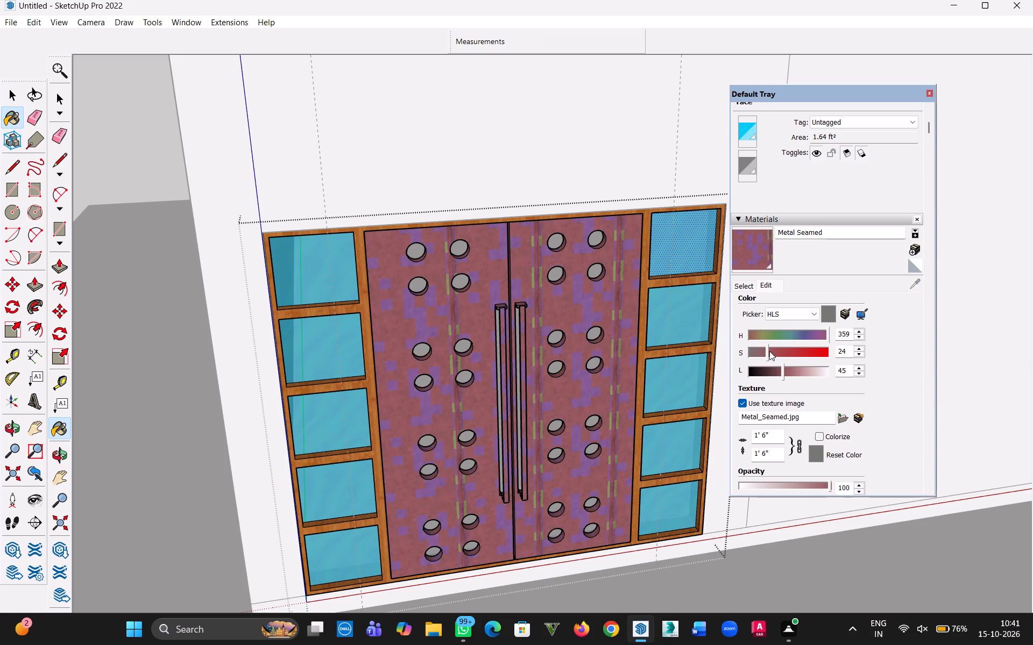
drag(781, 372, 776, 374)
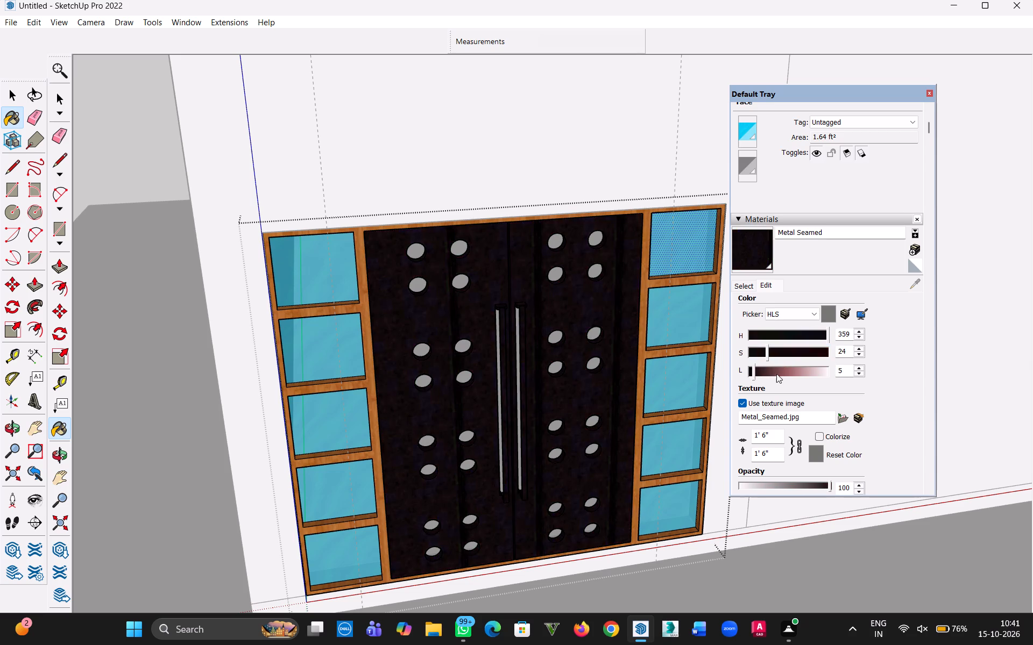
drag(776, 374, 801, 374)
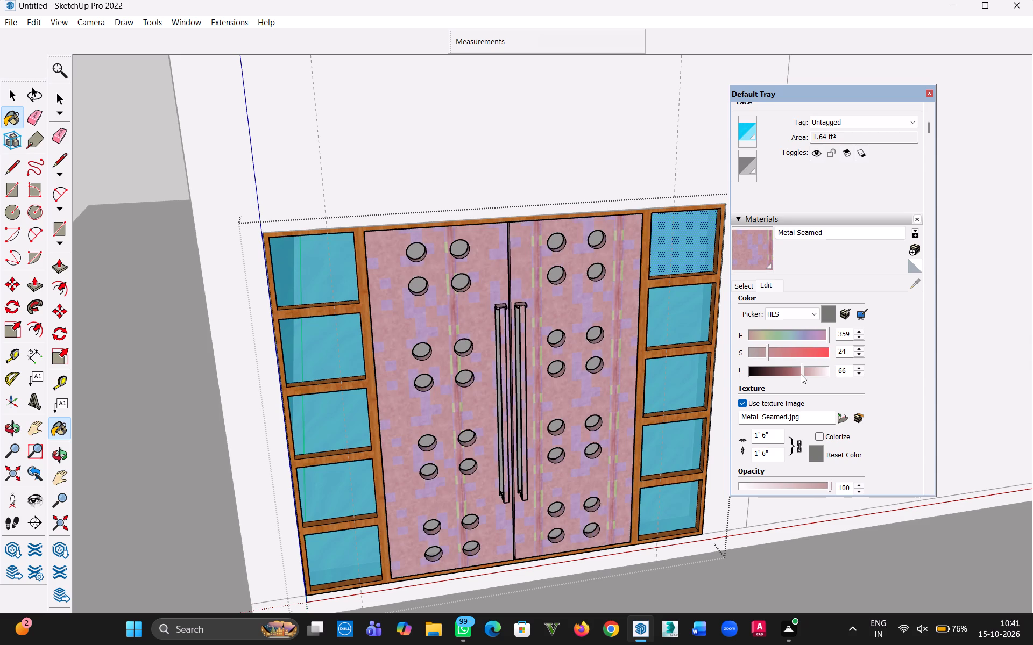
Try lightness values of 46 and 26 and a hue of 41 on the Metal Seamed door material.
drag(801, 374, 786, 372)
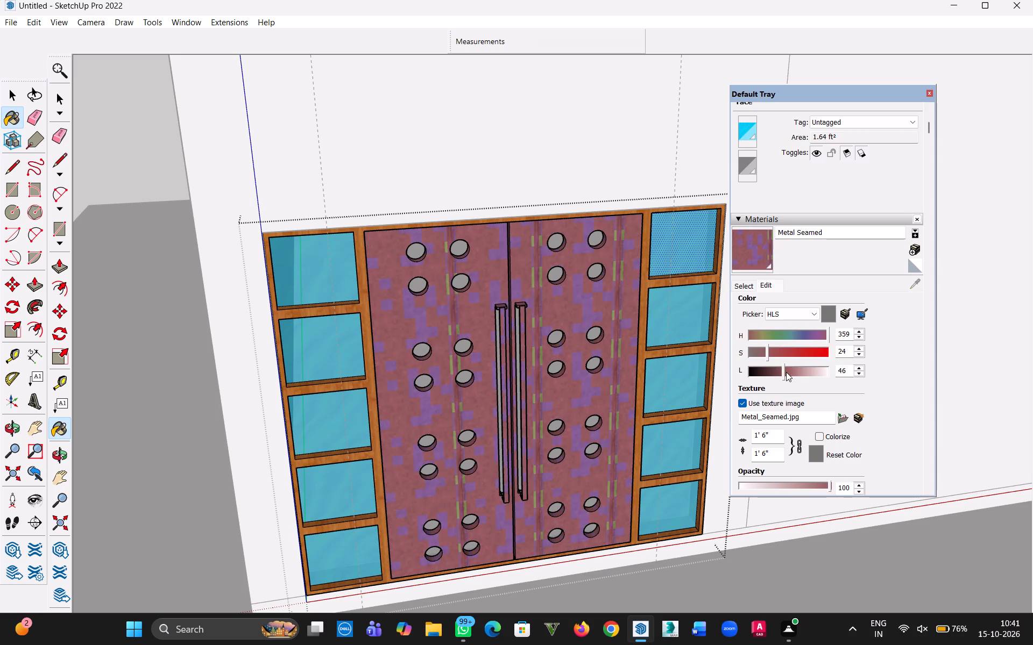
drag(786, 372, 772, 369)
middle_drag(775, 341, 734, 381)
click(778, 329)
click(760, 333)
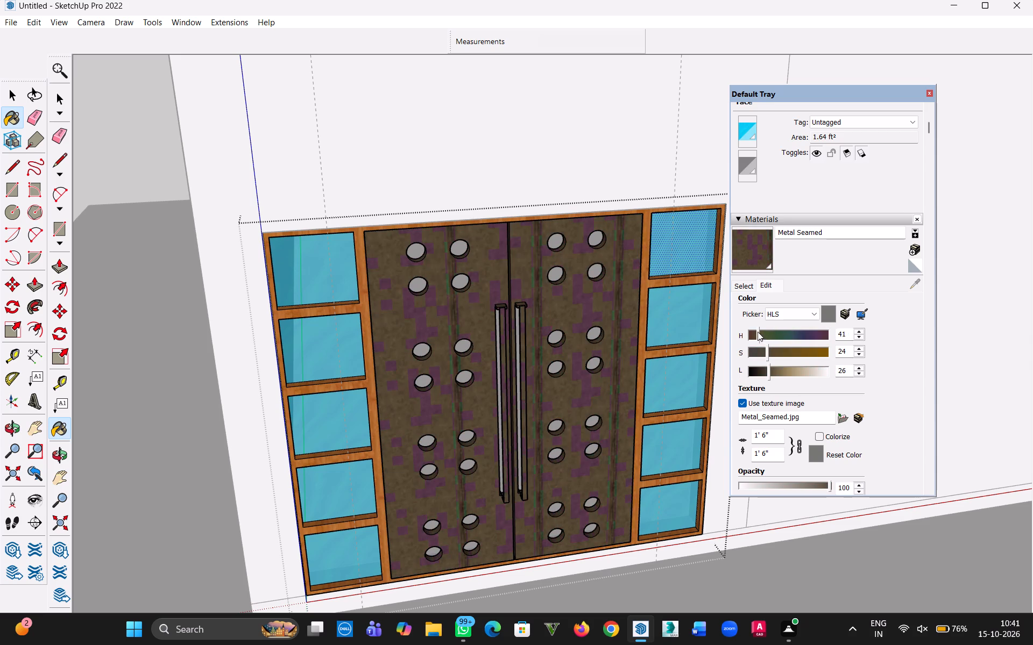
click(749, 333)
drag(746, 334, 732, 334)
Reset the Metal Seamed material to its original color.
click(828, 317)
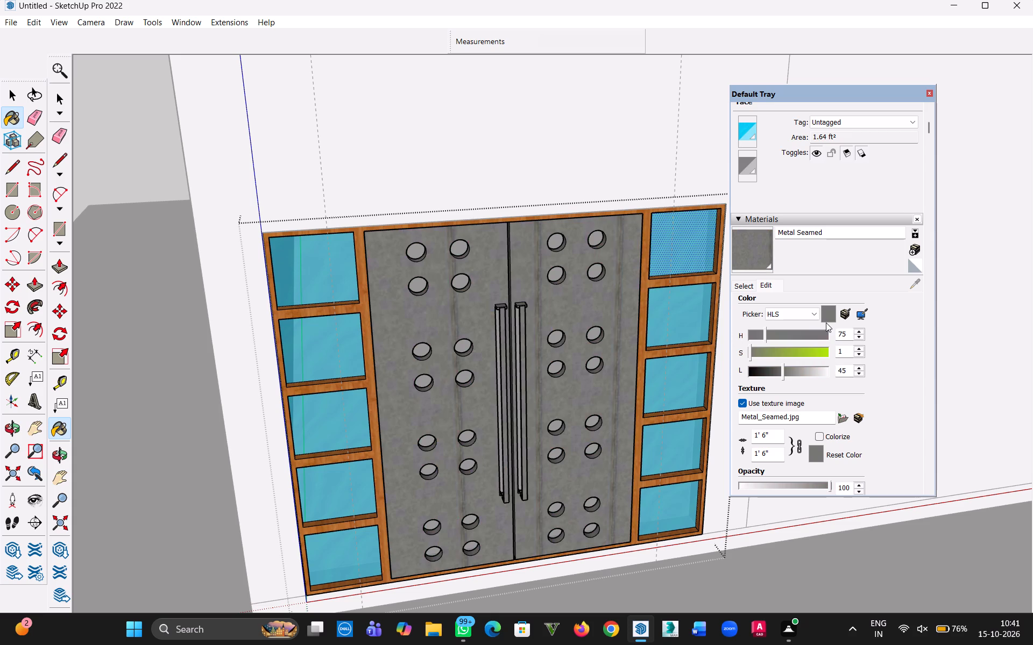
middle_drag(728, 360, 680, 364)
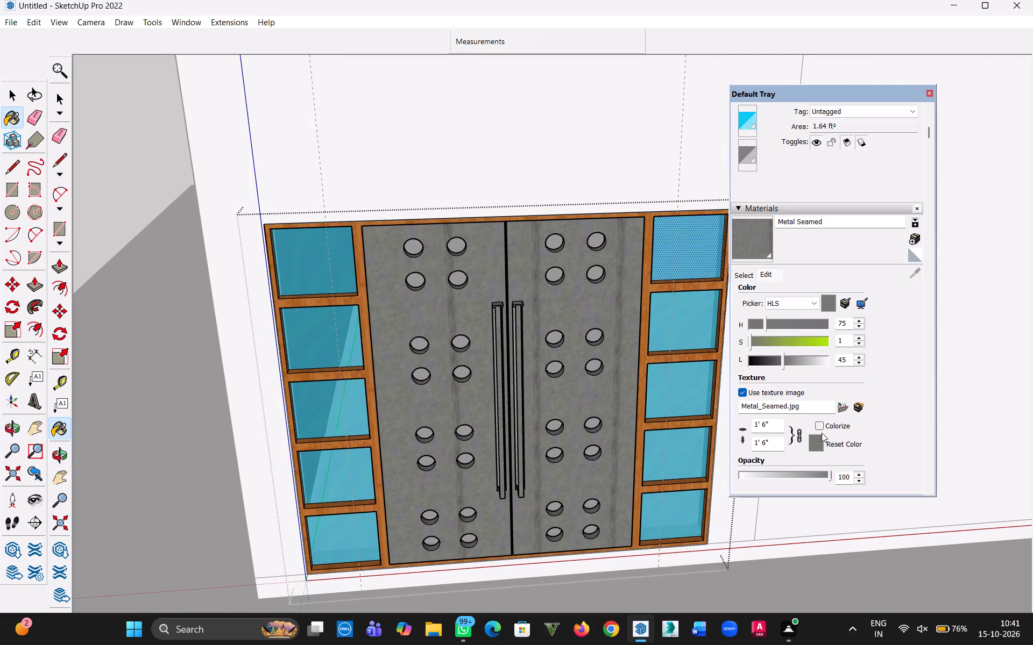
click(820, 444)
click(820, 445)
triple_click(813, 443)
Paint the entrance door leaves with the Metal Rusted material.
click(745, 275)
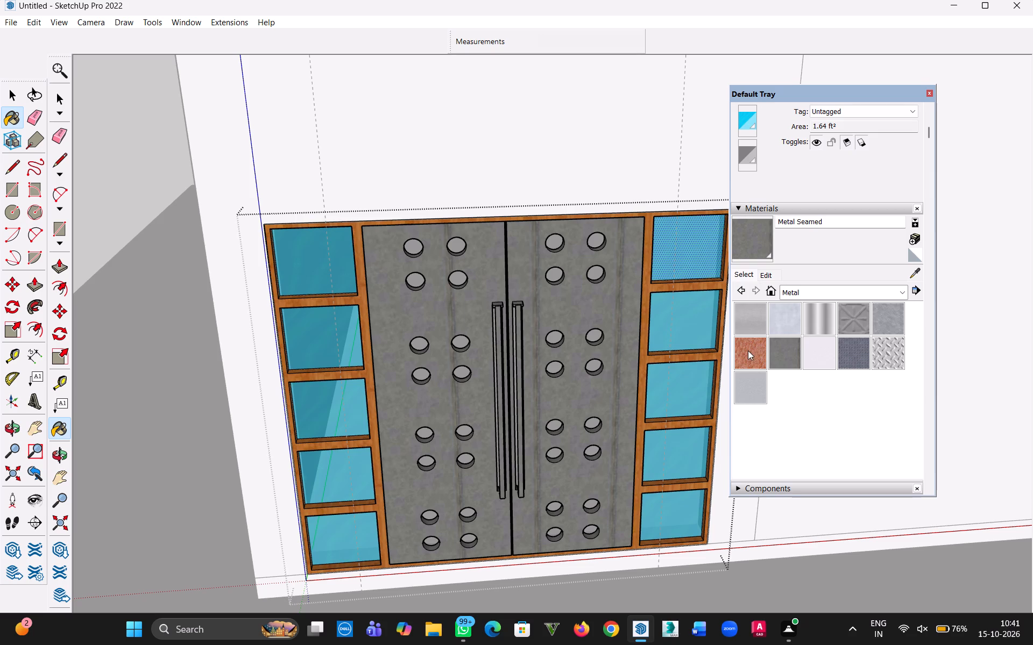
click(748, 350)
click(617, 327)
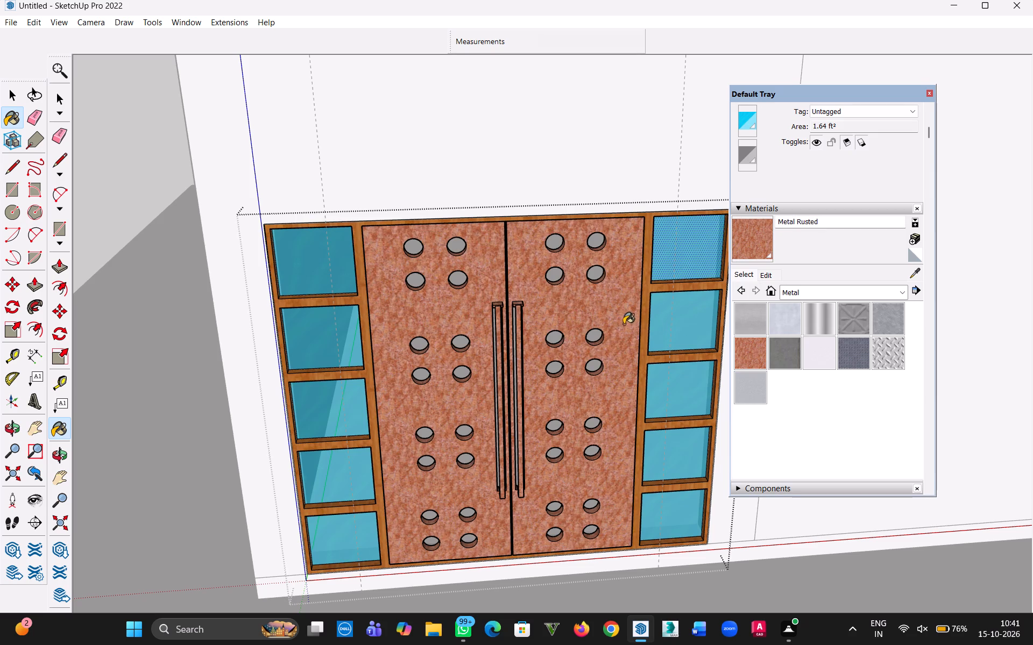
middle_drag(624, 324, 627, 311)
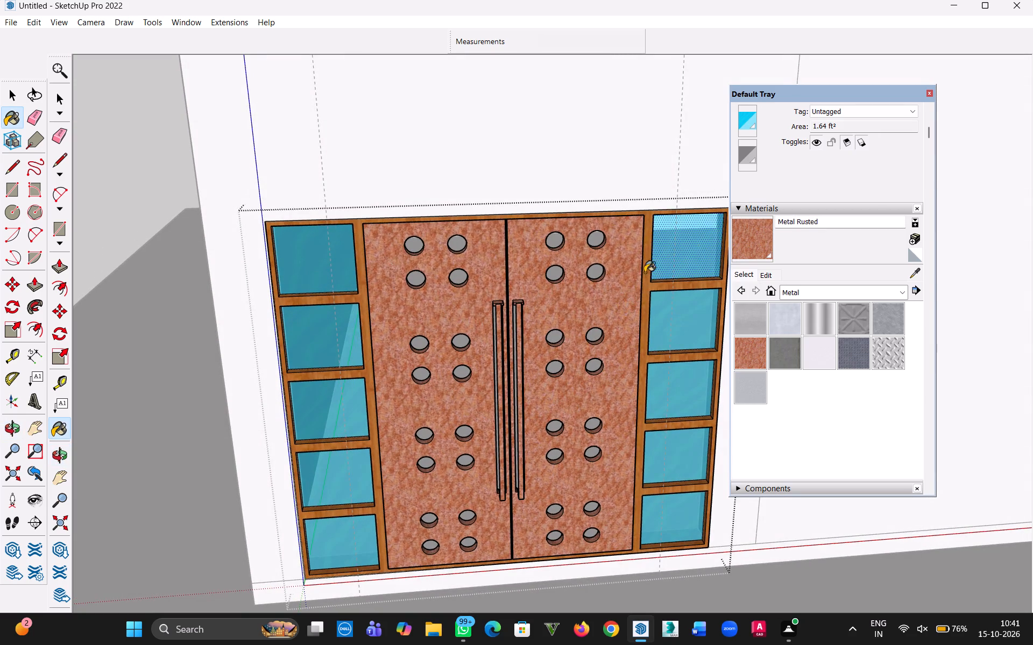
Darken the Metal Rusted door material by setting its lightness to 15.
click(772, 278)
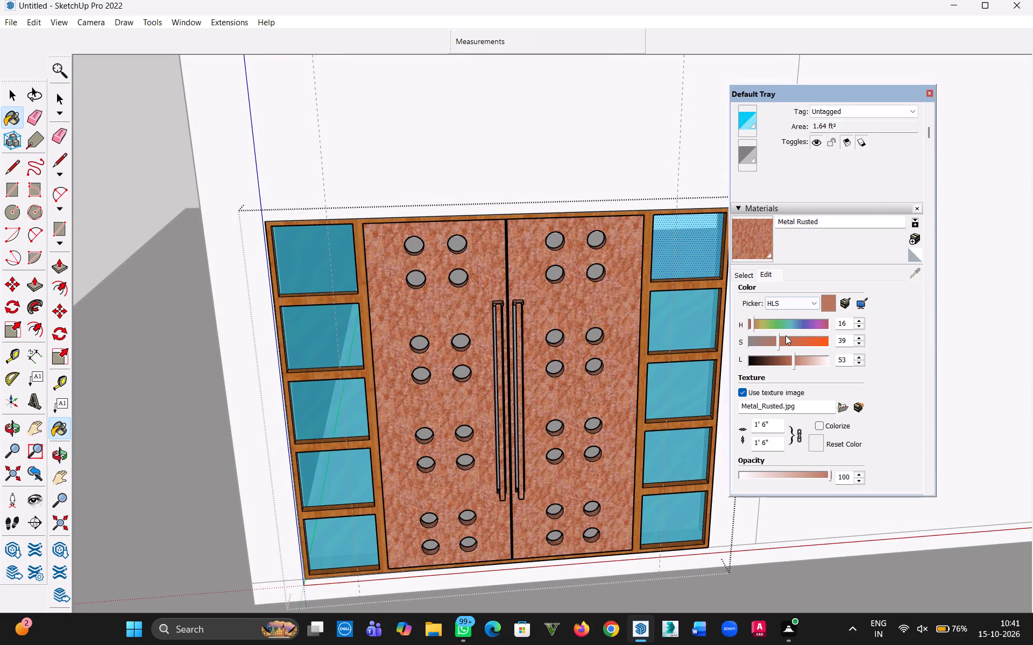
click(772, 359)
click(763, 360)
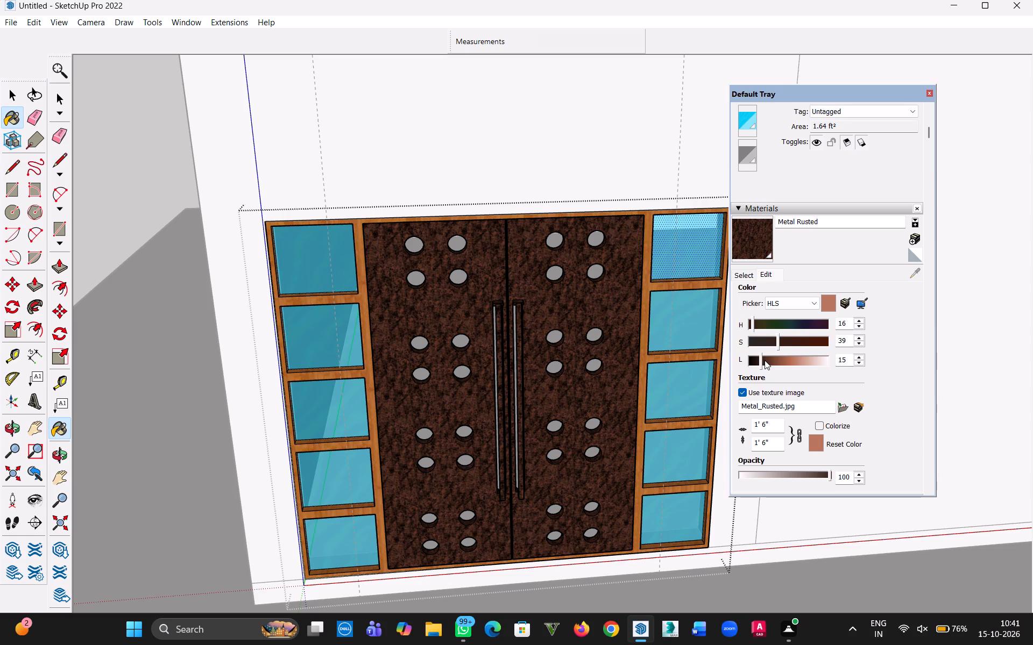
Open the door group for editing and paint the front face of the left handle's vertical bar with Metal Corrugated Shiny.
click(15, 98)
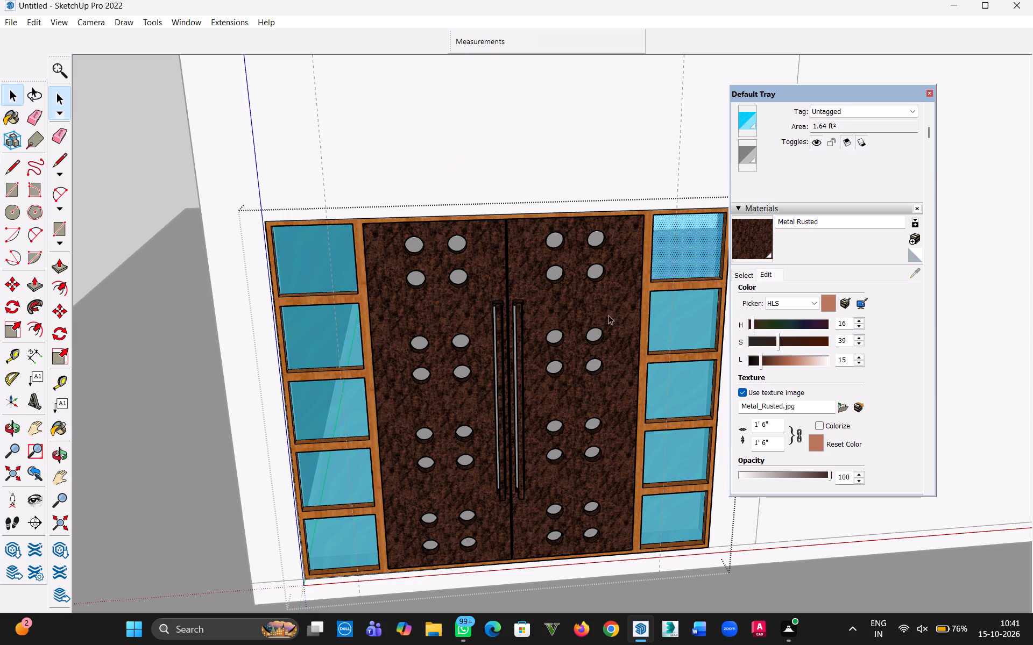
scroll(510, 339, up, 9)
scroll(479, 270, down, 9)
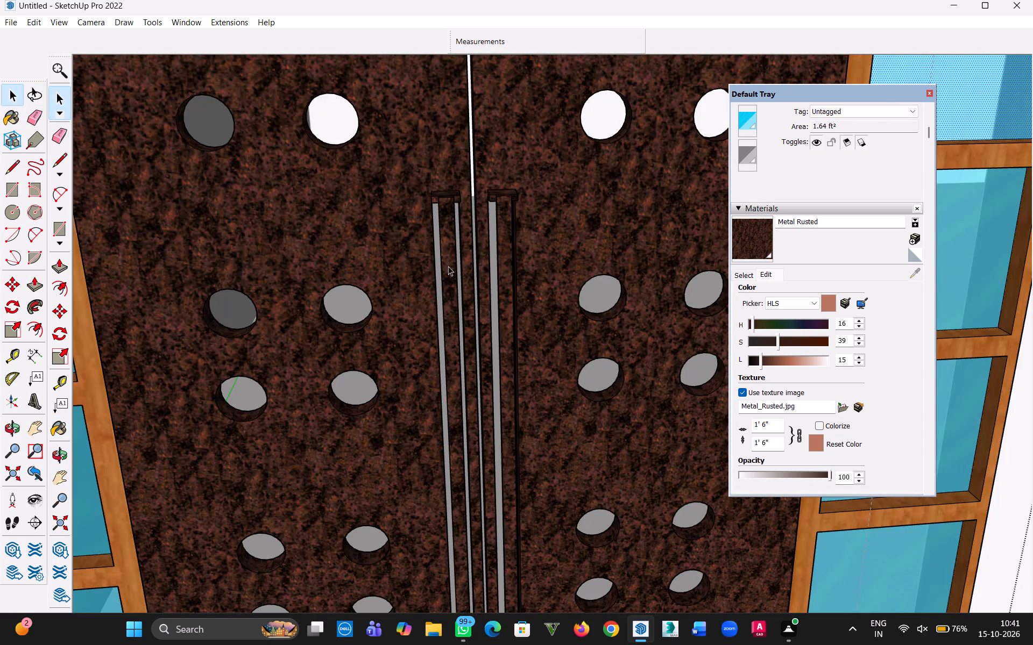
click(451, 256)
double_click(449, 261)
click(449, 261)
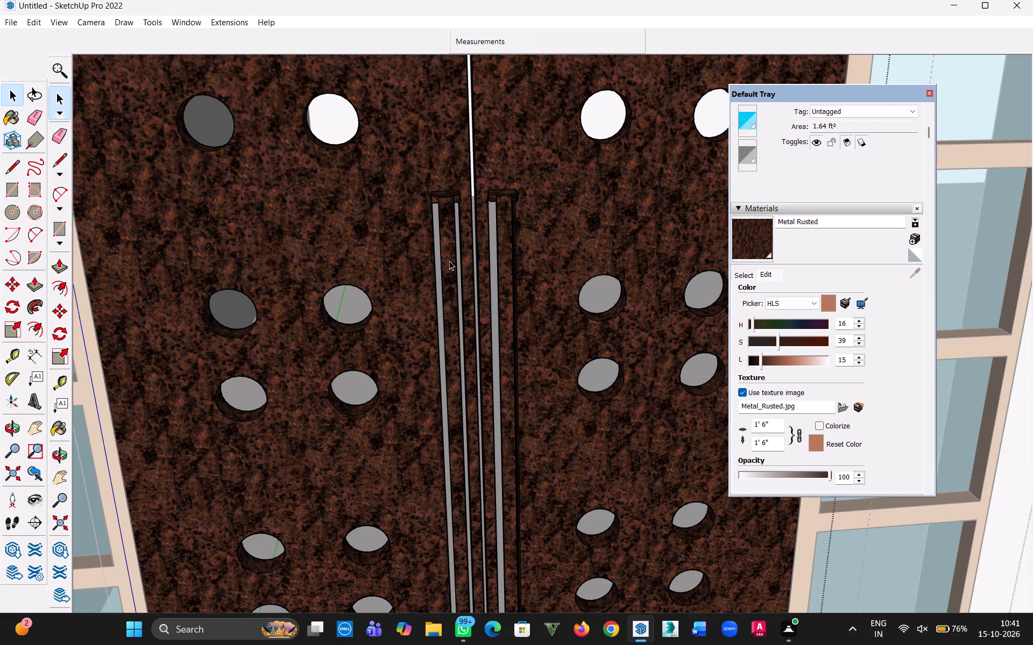
click(449, 261)
click(449, 261)
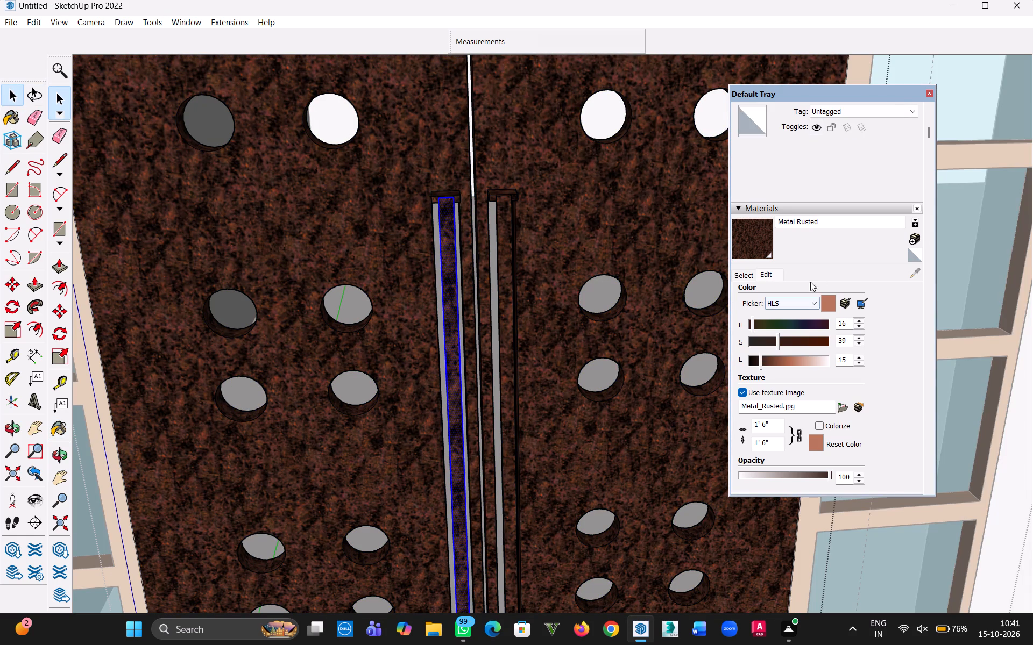
click(748, 272)
click(817, 312)
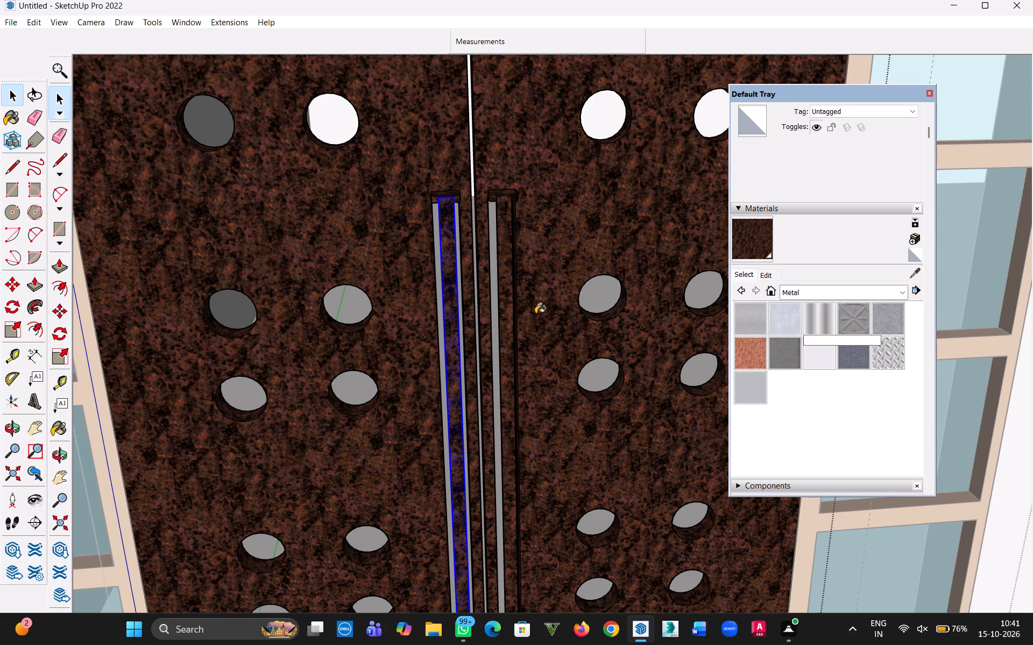
click(447, 323)
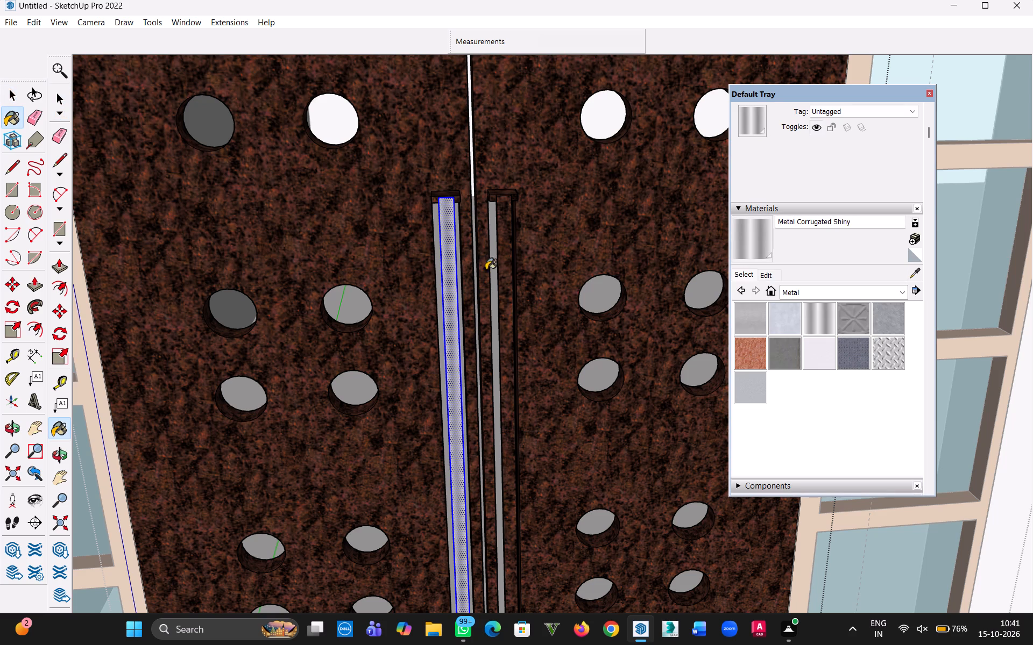
Paint the left handle's upper bracket faces and the top and sides of its vertical bar with Metal Corrugated Shiny.
middle_drag(486, 270, 769, 345)
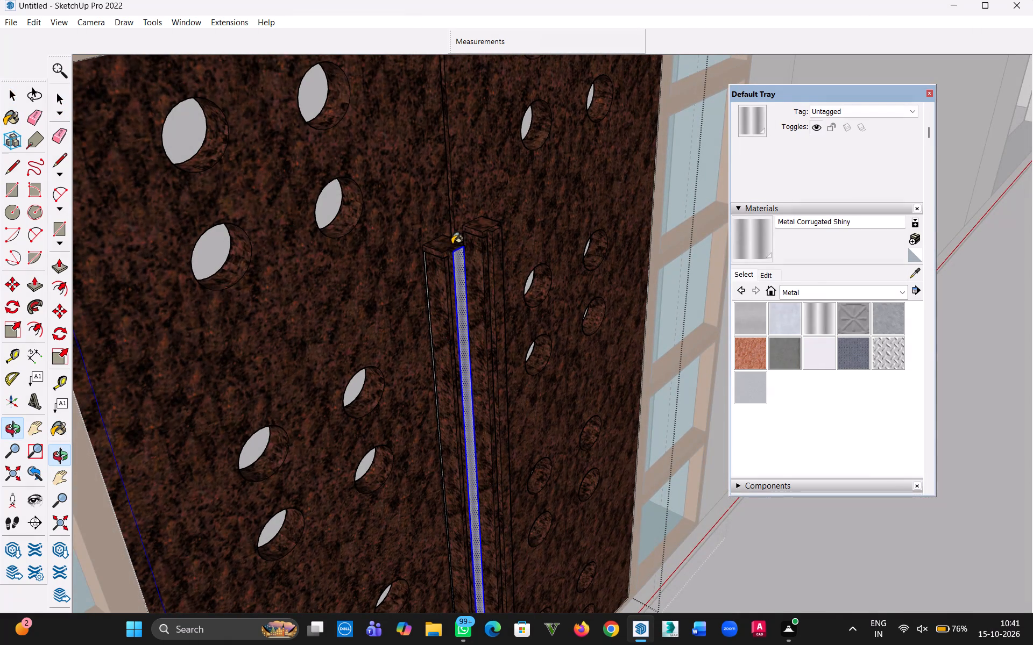
click(447, 243)
click(437, 252)
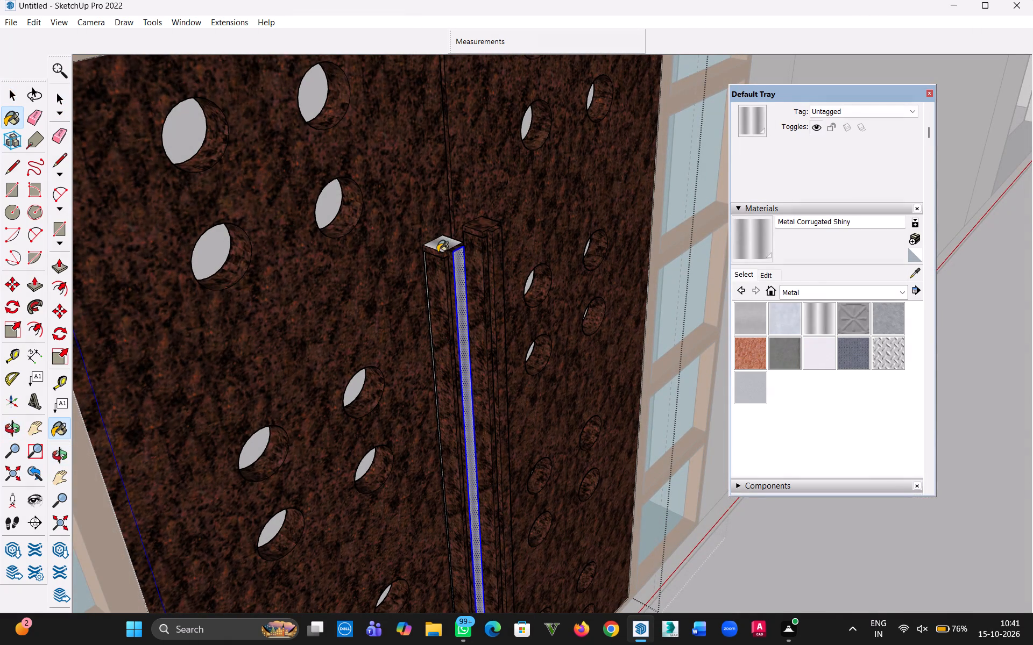
middle_drag(464, 266, 506, 249)
scroll(461, 259, up, 5)
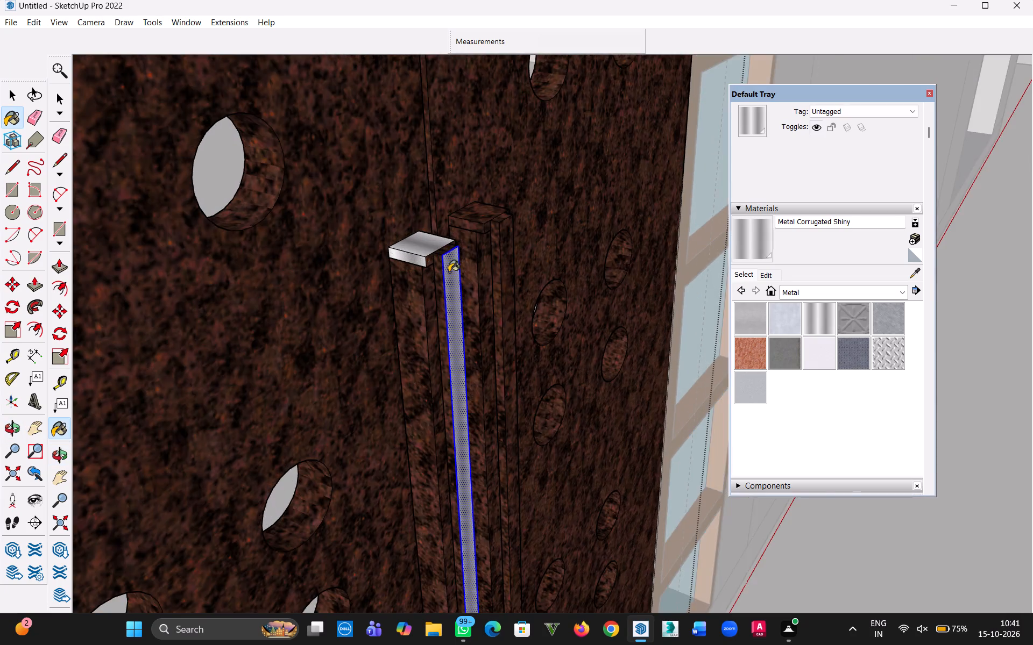
scroll(449, 272, up, 9)
click(436, 240)
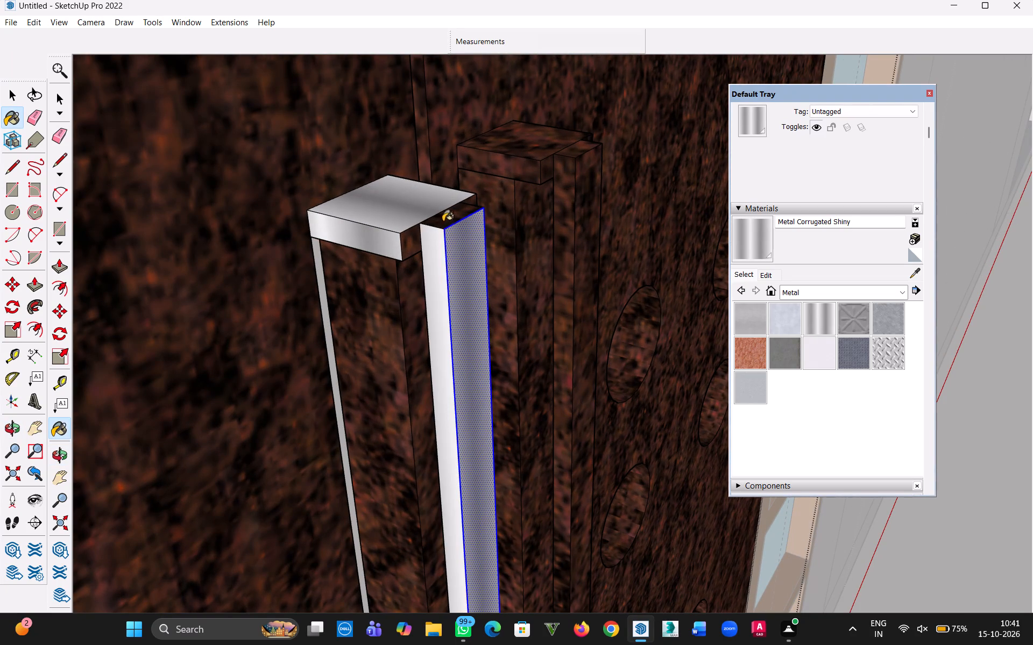
click(442, 221)
click(410, 241)
middle_drag(472, 248, 166, 262)
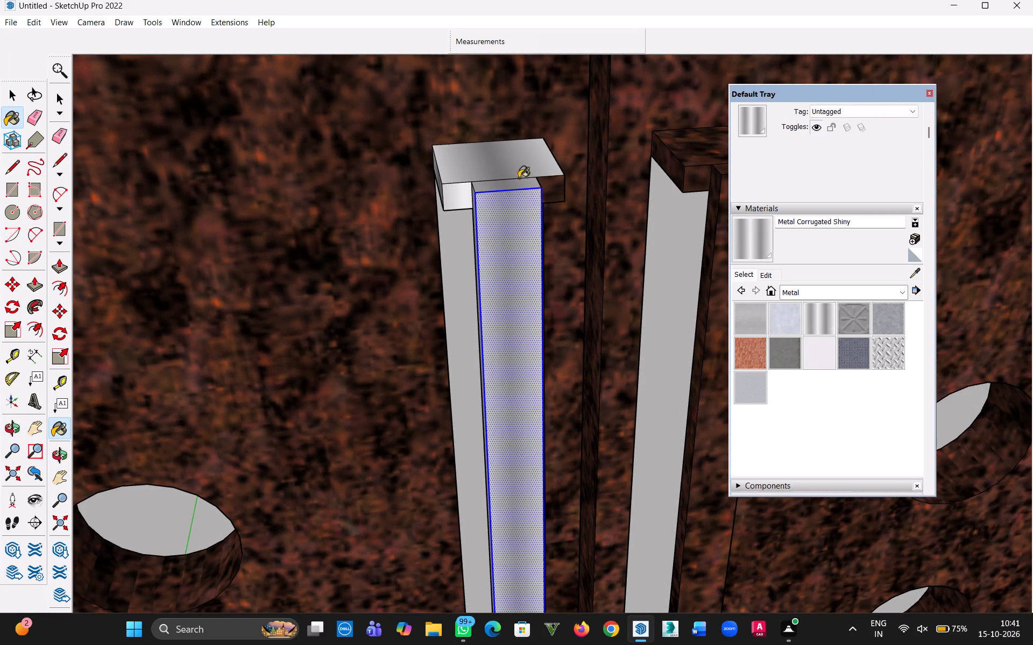
click(550, 195)
middle_drag(604, 207, 295, 202)
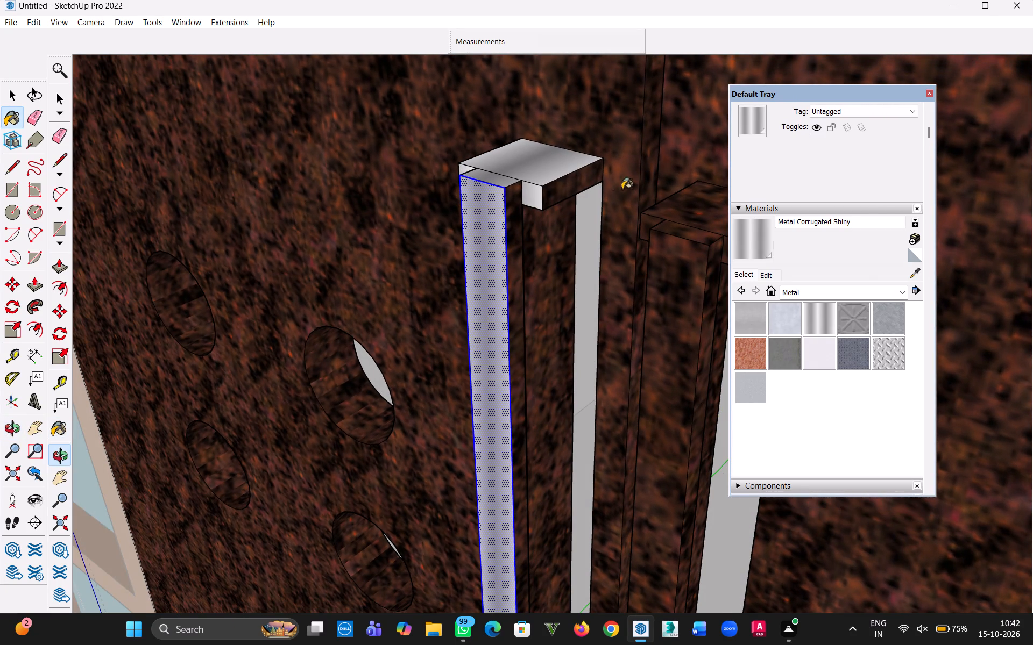
click(587, 183)
click(513, 206)
Paint the right handle's upper bracket and the front, top and adjacent side of its vertical bar with Metal Corrugated Shiny.
scroll(568, 225, down, 6)
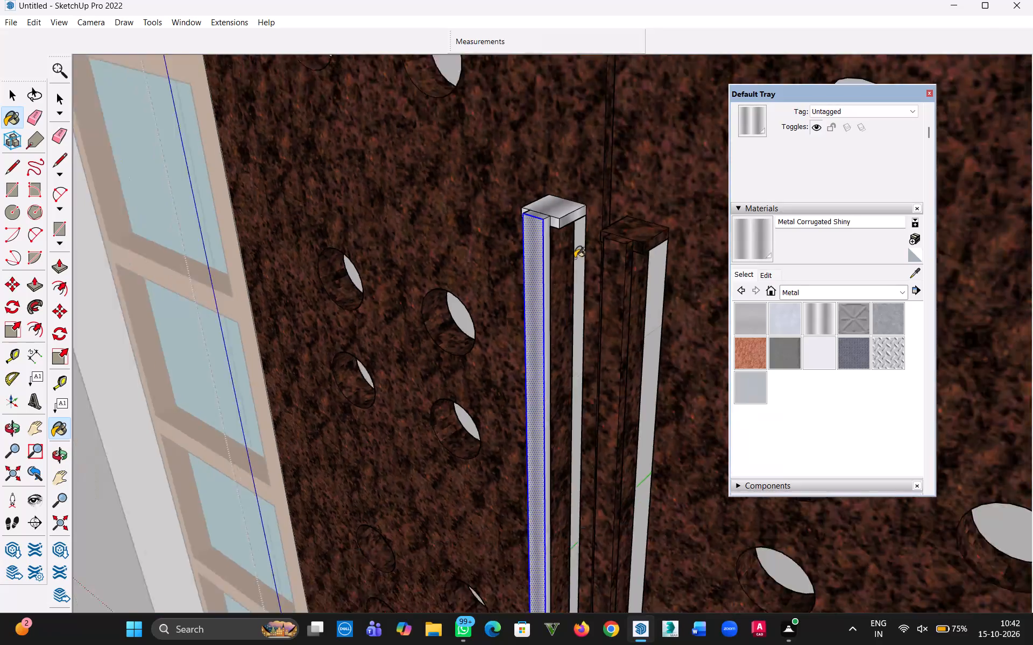
scroll(575, 258, down, 2)
middle_drag(587, 261, 689, 284)
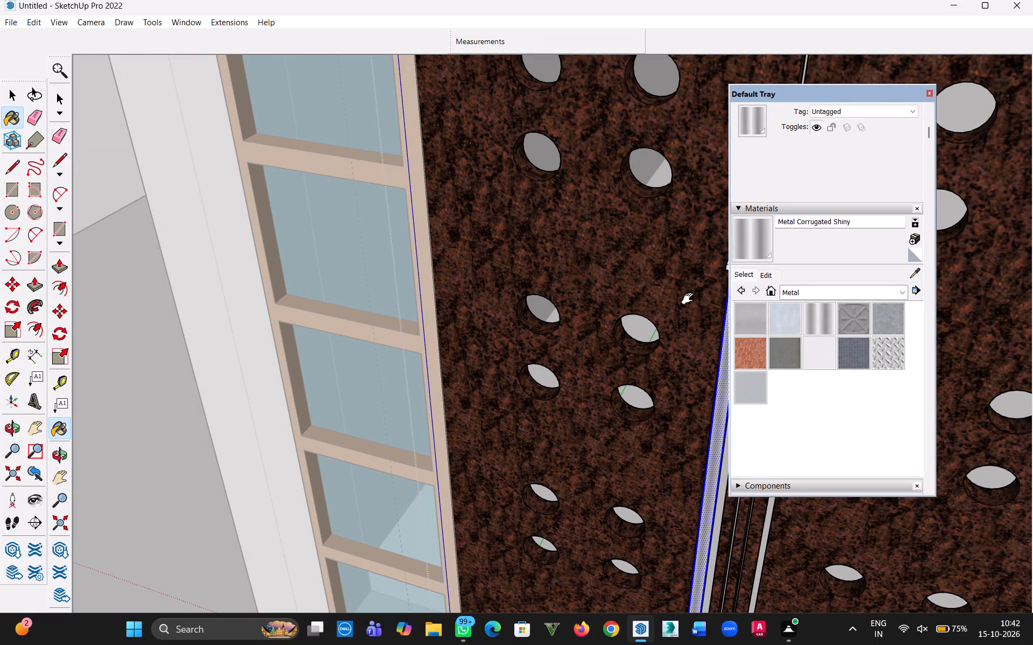
key(h)
drag(682, 300, 459, 307)
key(Escape)
scroll(571, 278, up, 9)
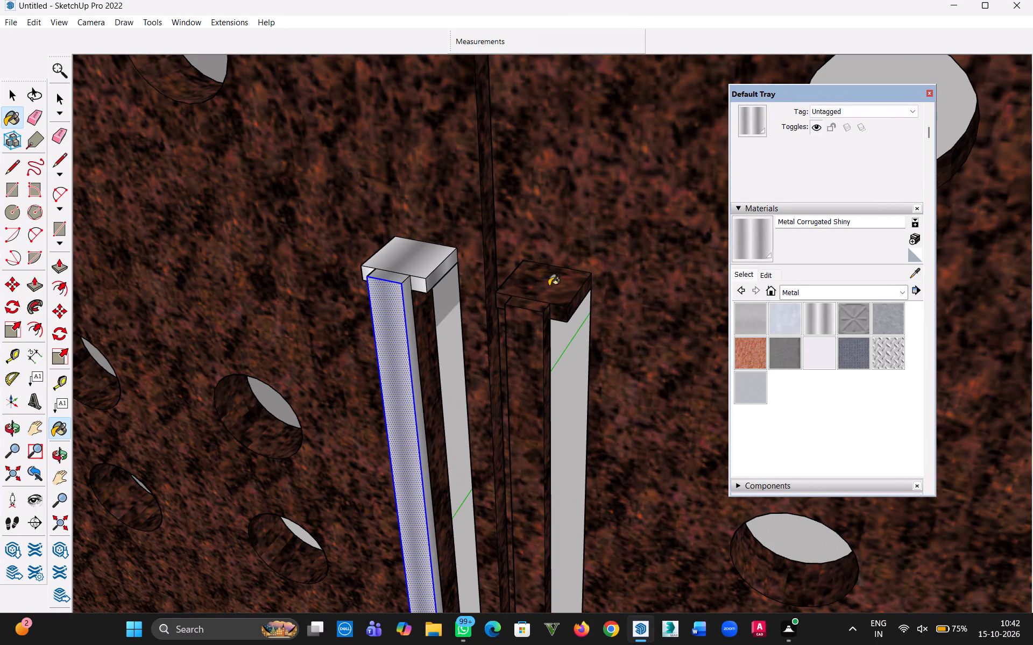
click(543, 291)
click(526, 310)
click(502, 300)
click(527, 305)
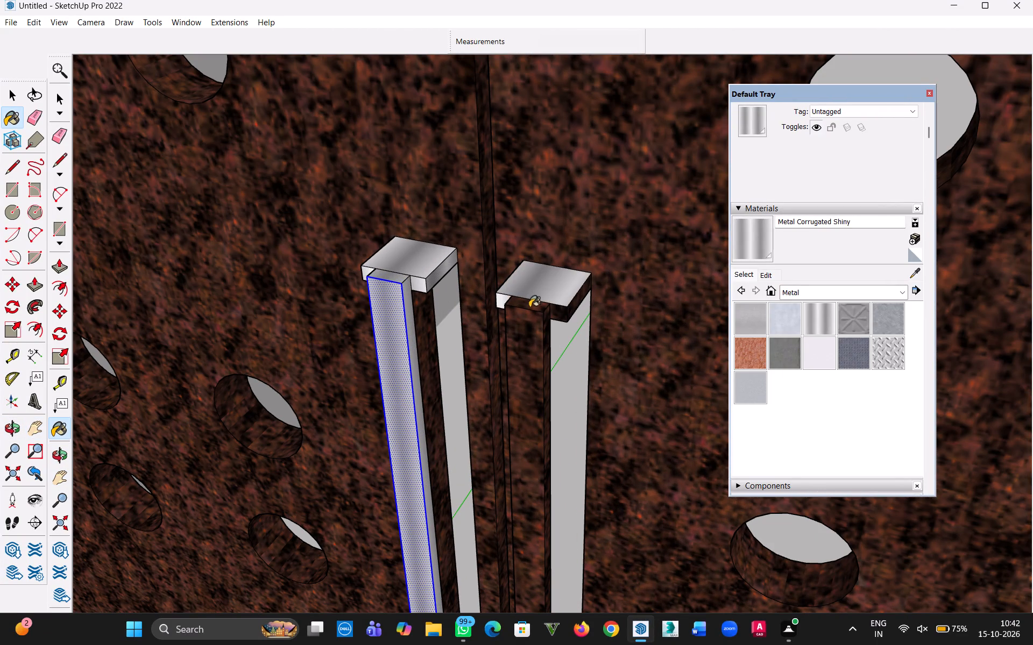
click(564, 314)
click(577, 306)
click(576, 302)
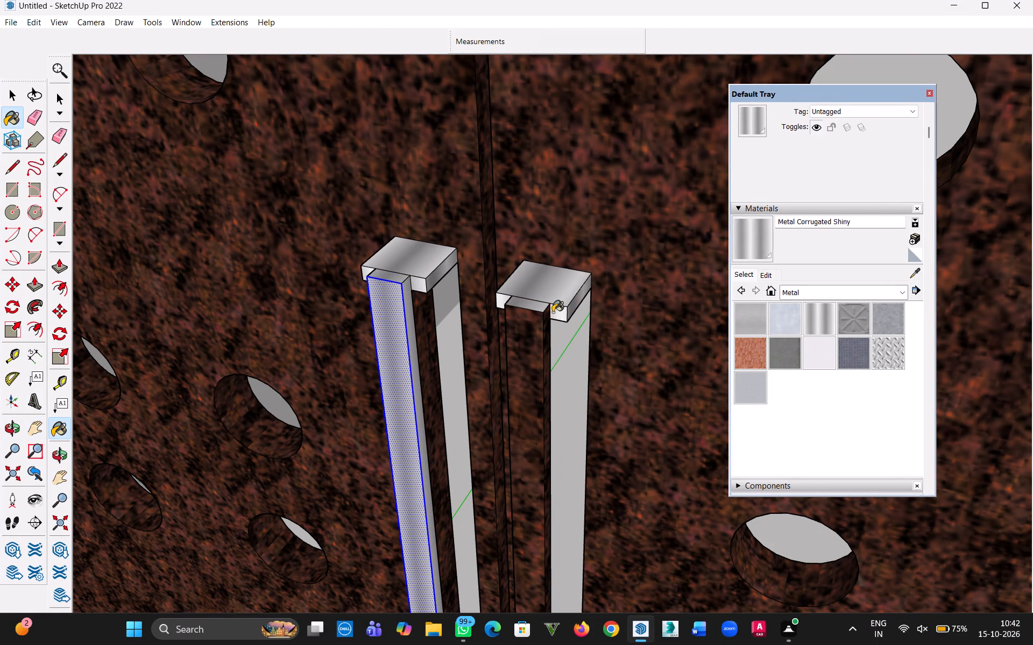
click(525, 328)
click(548, 335)
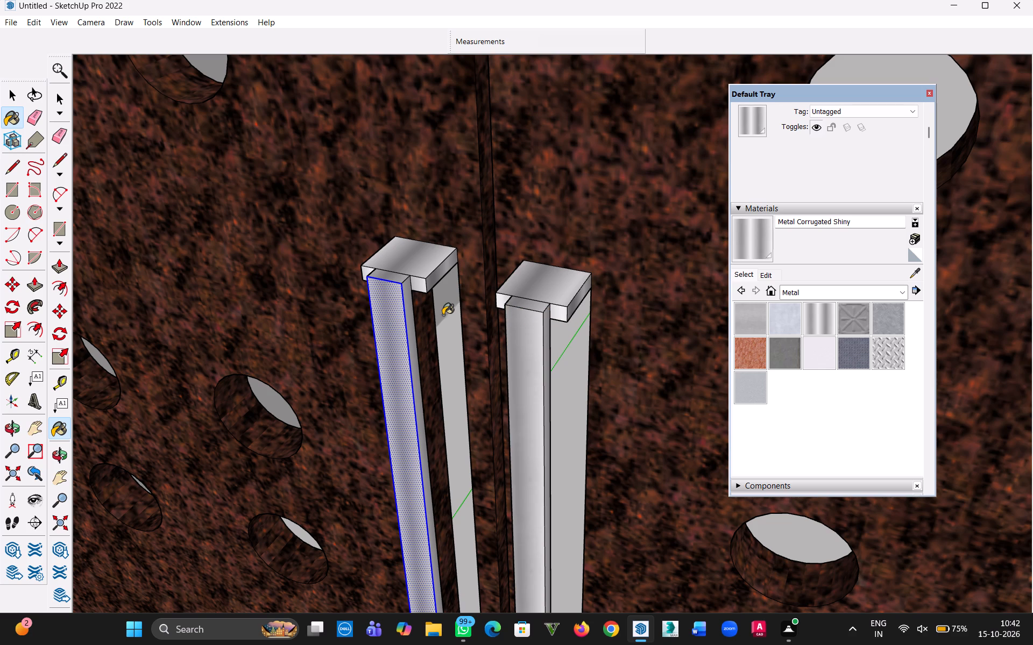
Paint the inner side faces of the right handle's upper bracket and bar, plus both upper brackets' undersides, with Metal Corrugated Shiny.
middle_drag(456, 316, 588, 327)
scroll(599, 322, down, 4)
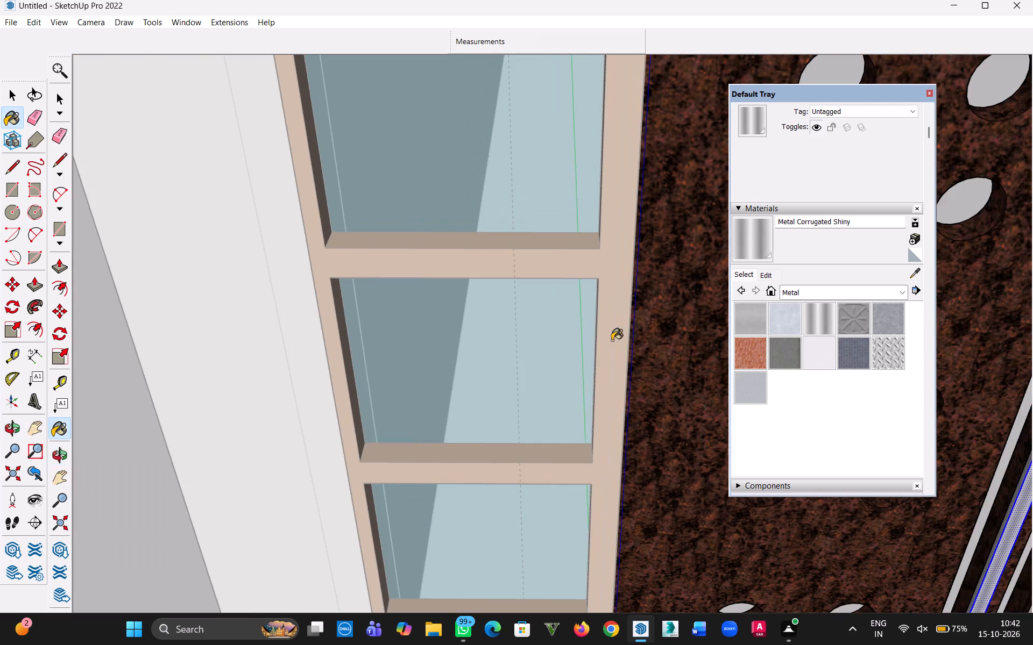
key(h)
drag(638, 363, 80, 351)
drag(521, 398, 405, 397)
middle_drag(430, 398, 454, 396)
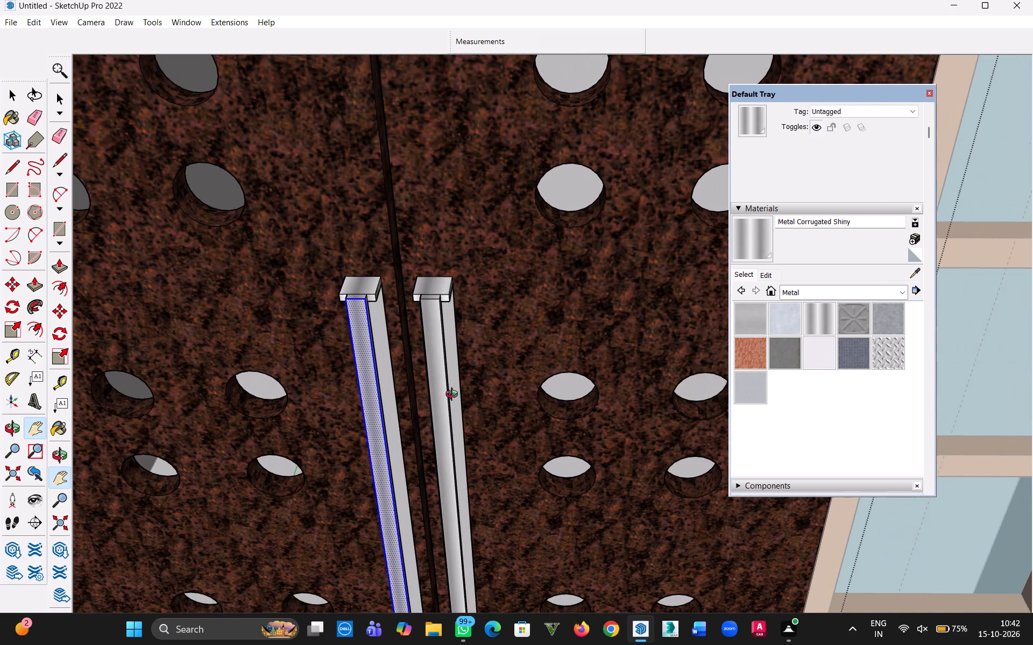
middle_drag(454, 396, 768, 273)
scroll(519, 365, up, 4)
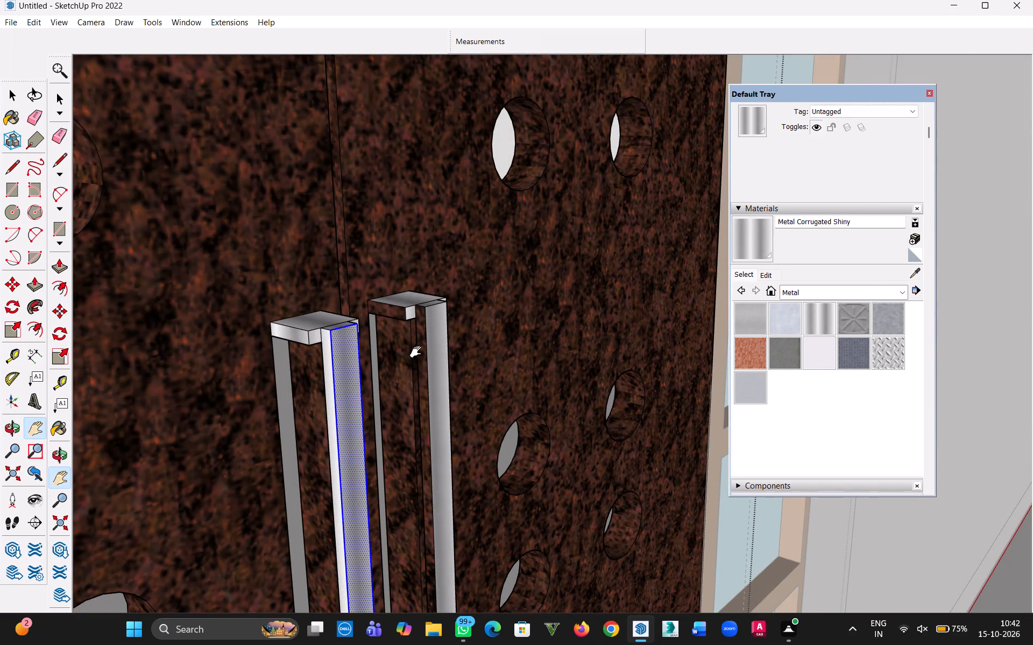
middle_drag(419, 353, 490, 368)
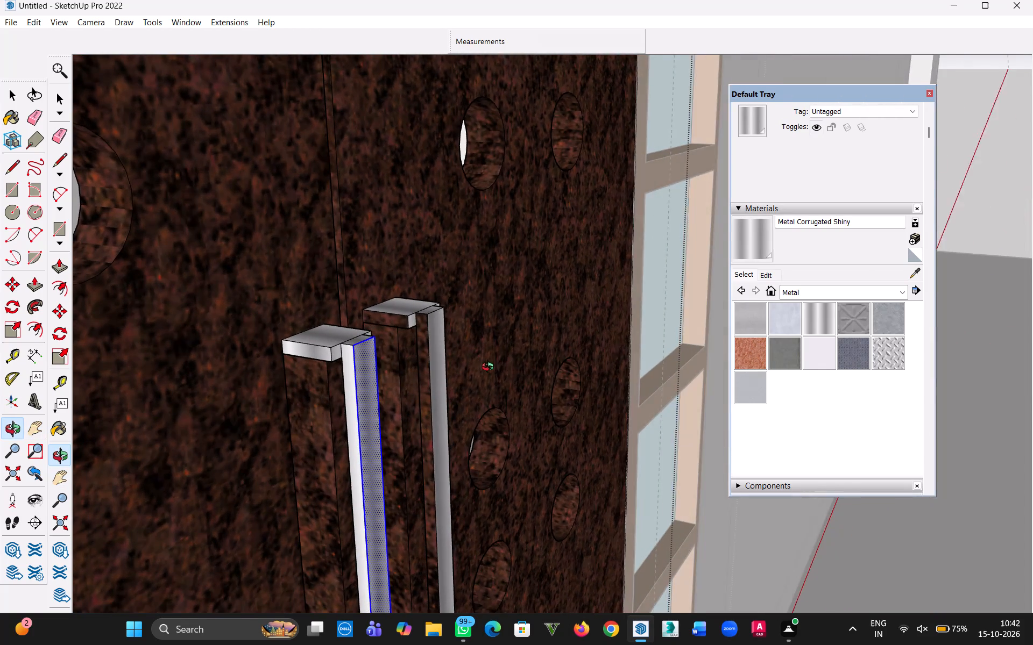
middle_drag(490, 368, 487, 369)
key(b)
click(393, 320)
click(424, 329)
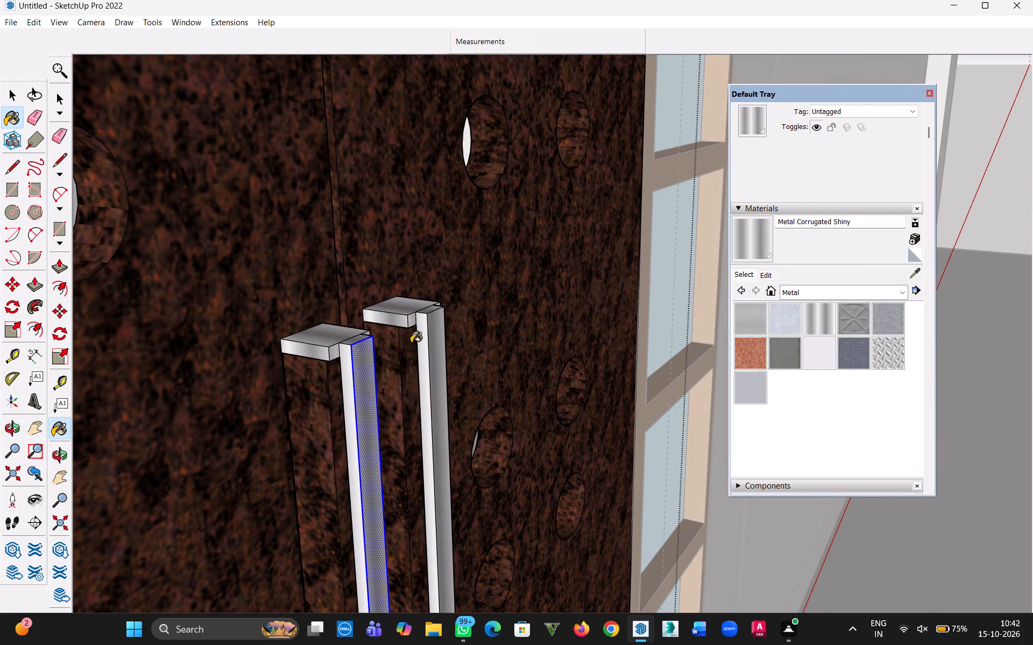
middle_drag(405, 372, 444, 222)
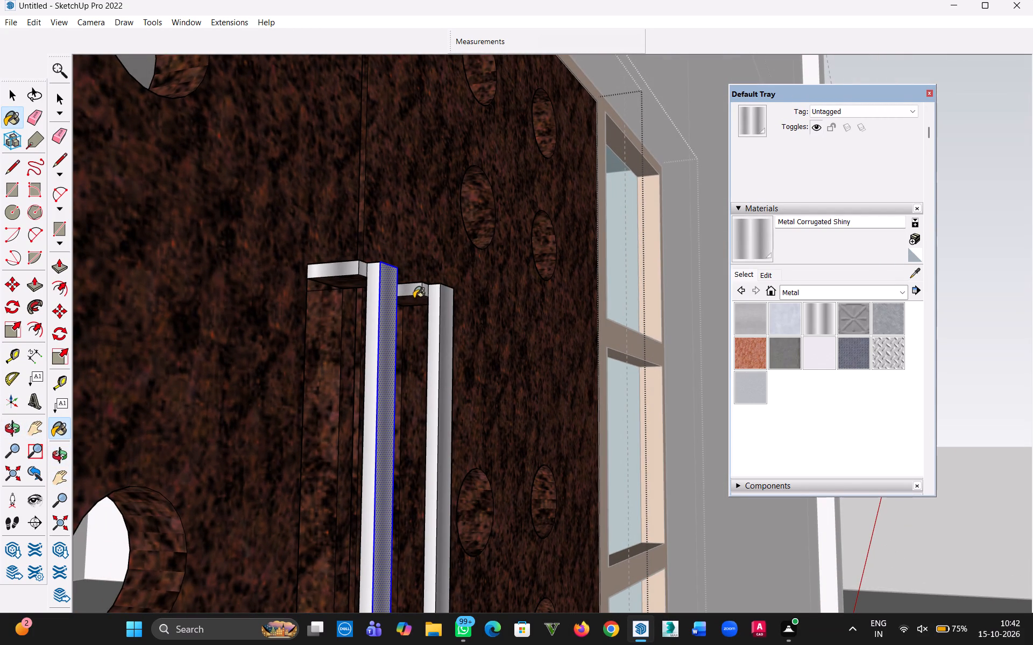
click(414, 300)
click(350, 280)
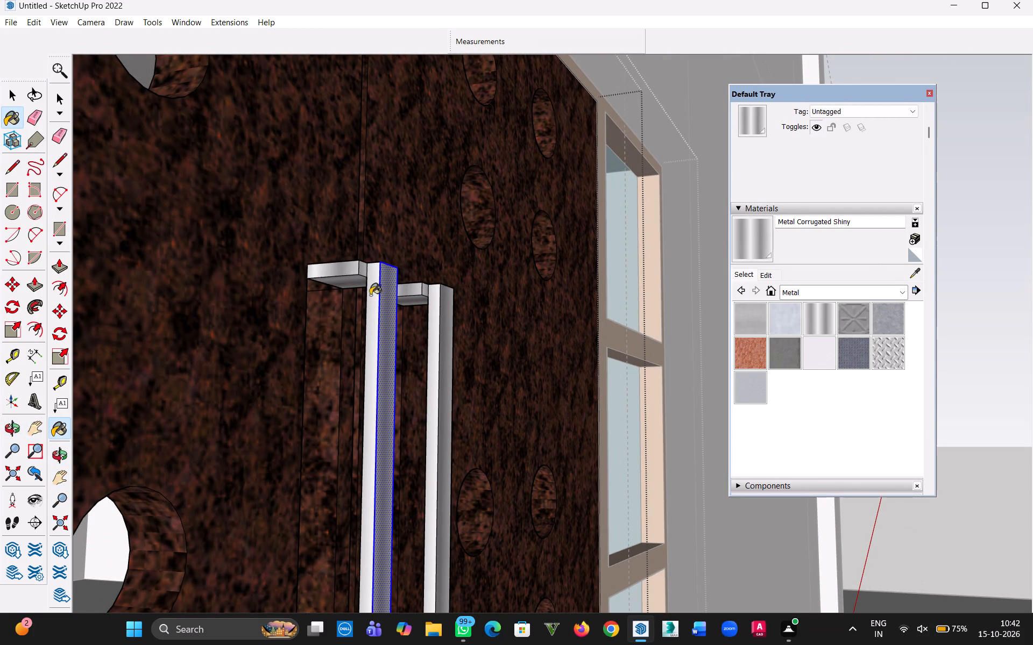
Paint the narrow rear faces of both handles' vertical bars with Metal Corrugated Shiny.
middle_drag(377, 300, 570, 370)
middle_drag(359, 381, 369, 385)
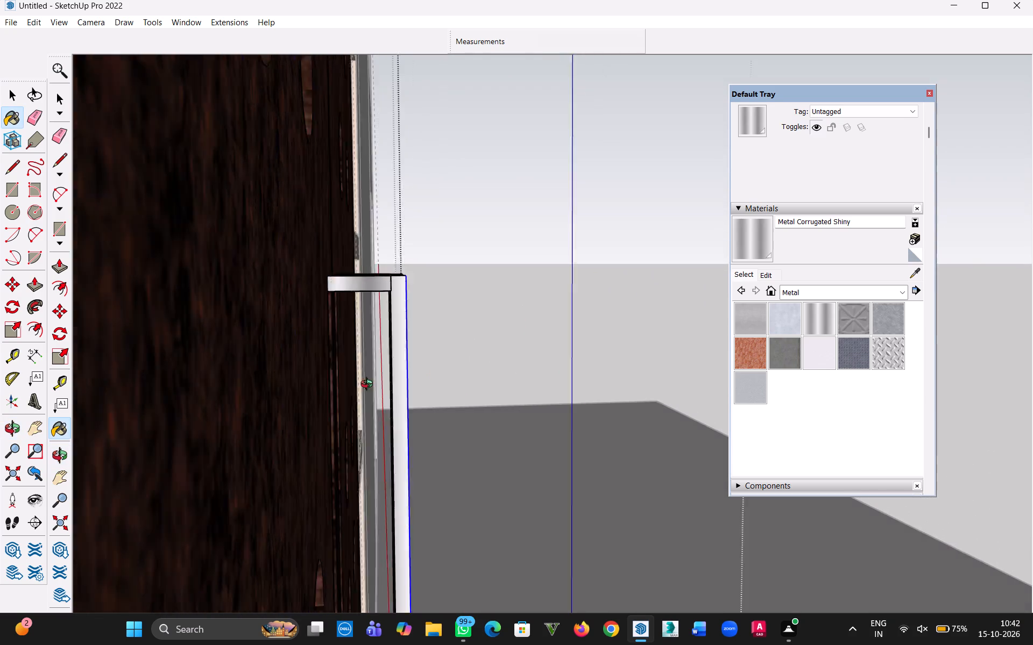
middle_drag(369, 385, 369, 388)
scroll(397, 385, up, 10)
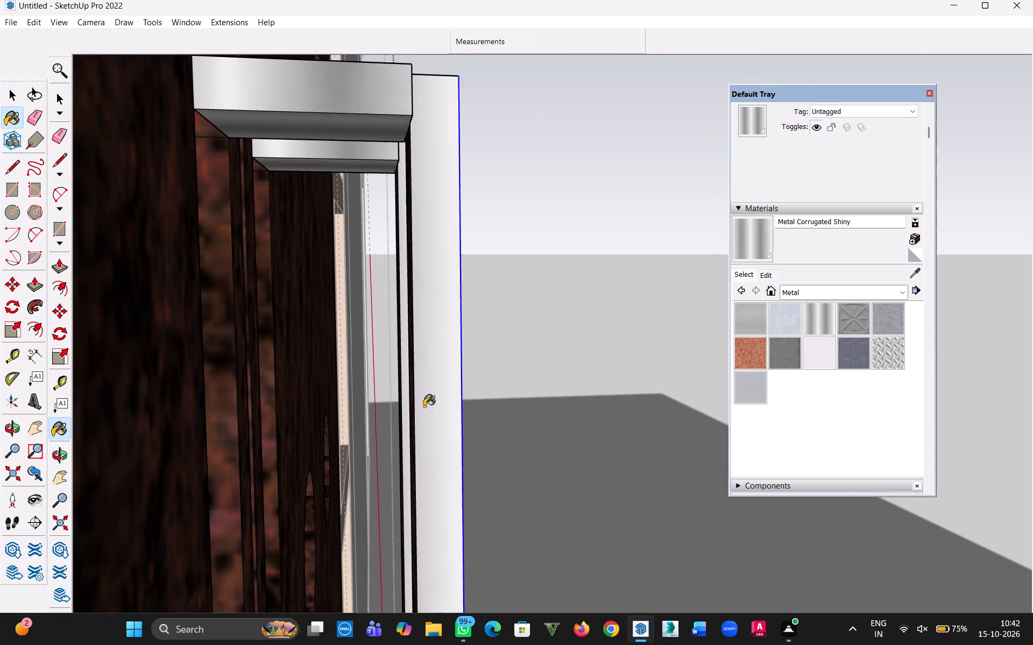
scroll(424, 406, up, 2)
click(406, 410)
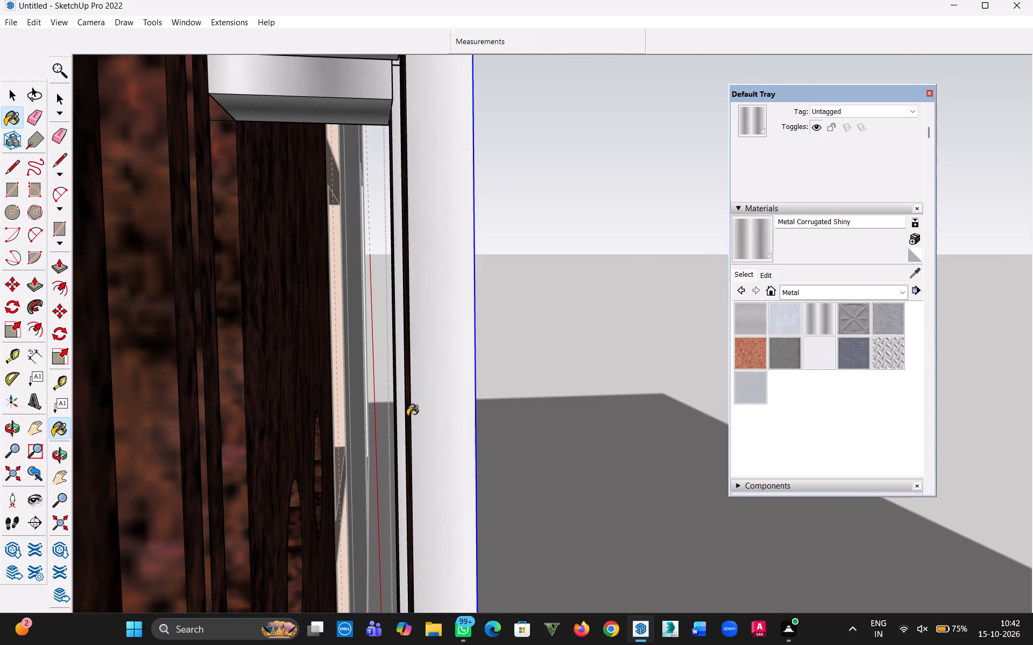
click(407, 415)
click(394, 405)
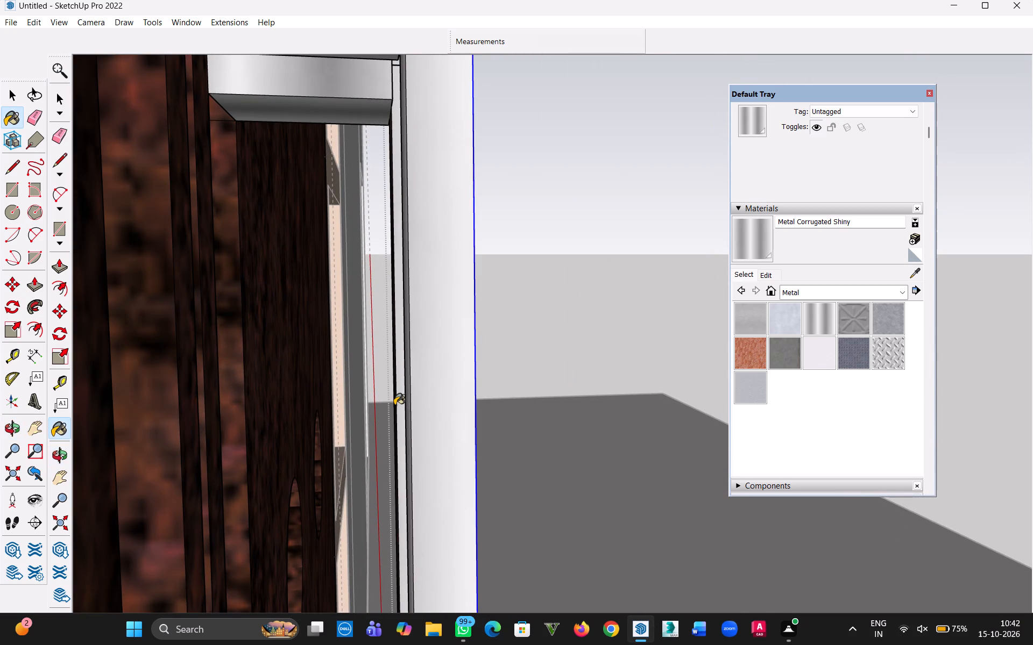
click(394, 405)
click(392, 405)
middle_drag(397, 411, 400, 412)
scroll(397, 411, up, 1)
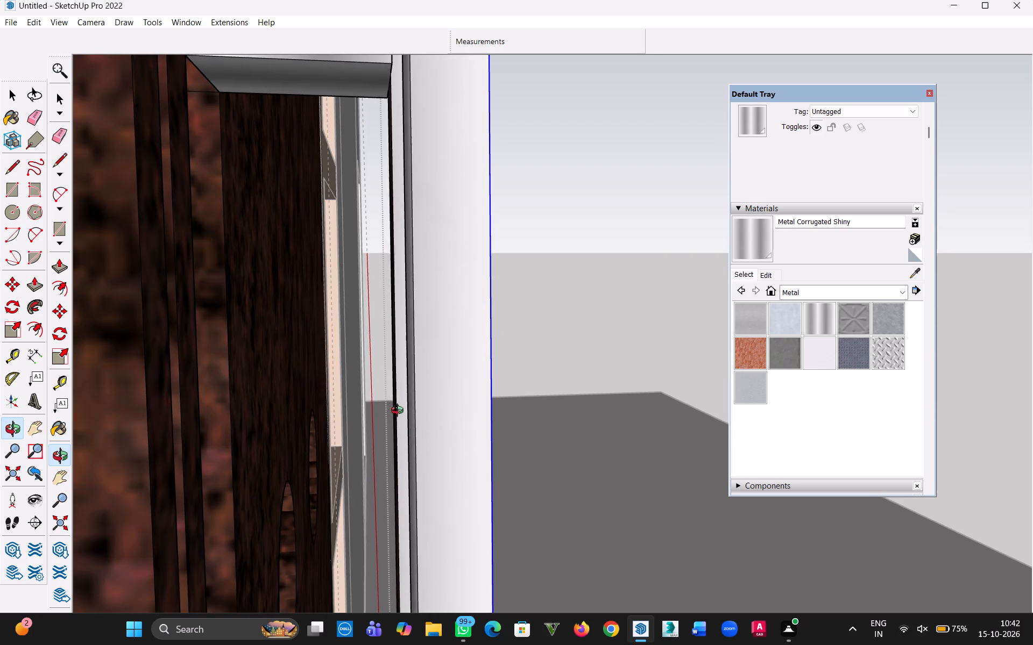
middle_drag(400, 412, 406, 417)
click(393, 414)
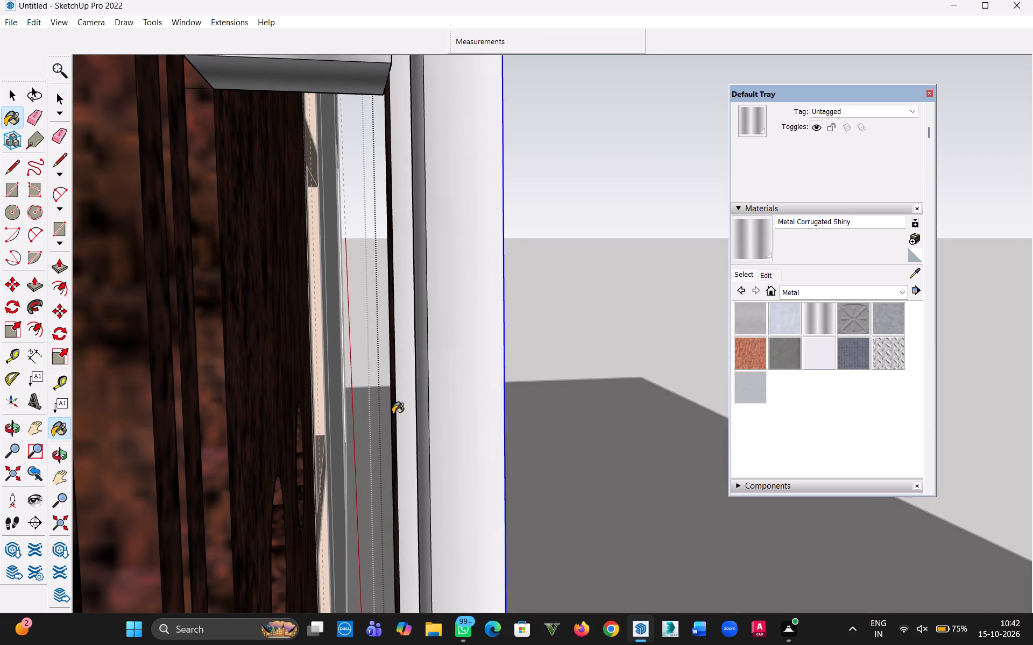
Paint the top and both side faces of the two handles' lower brackets with Metal Corrugated Shiny.
scroll(456, 406, down, 4)
scroll(521, 436, down, 5)
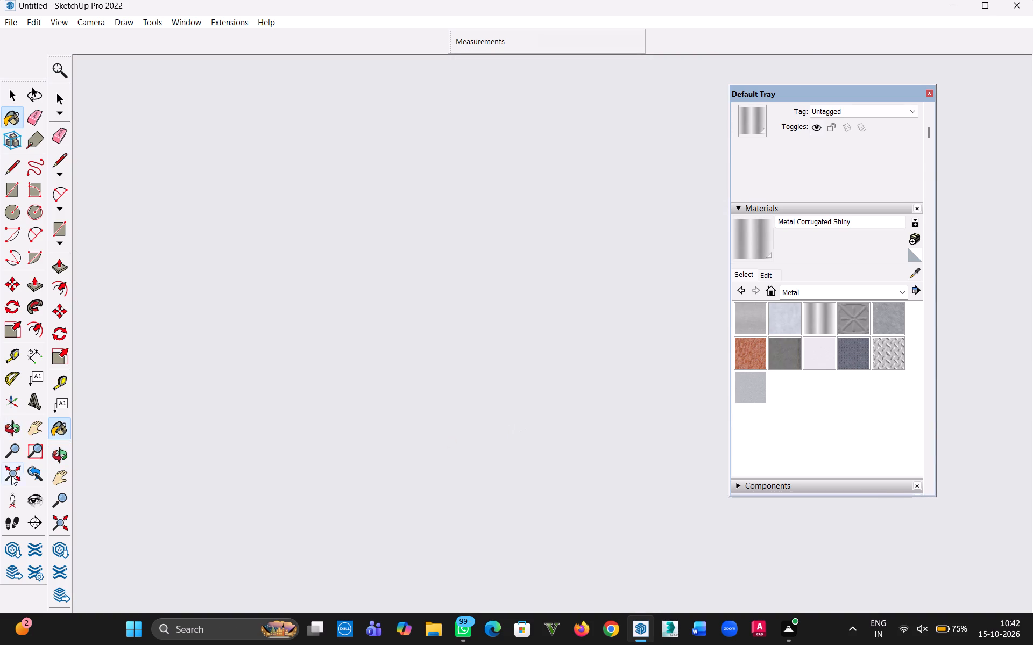
click(18, 474)
middle_drag(633, 445, 362, 479)
scroll(528, 372, up, 20)
scroll(528, 372, up, 11)
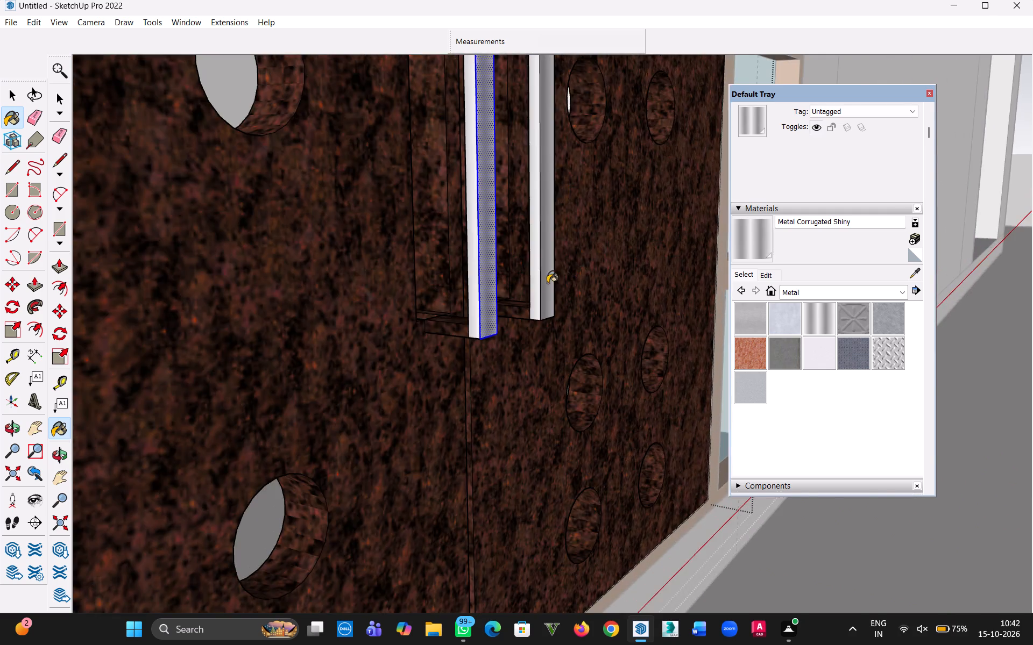
scroll(547, 283, up, 9)
click(501, 334)
click(499, 310)
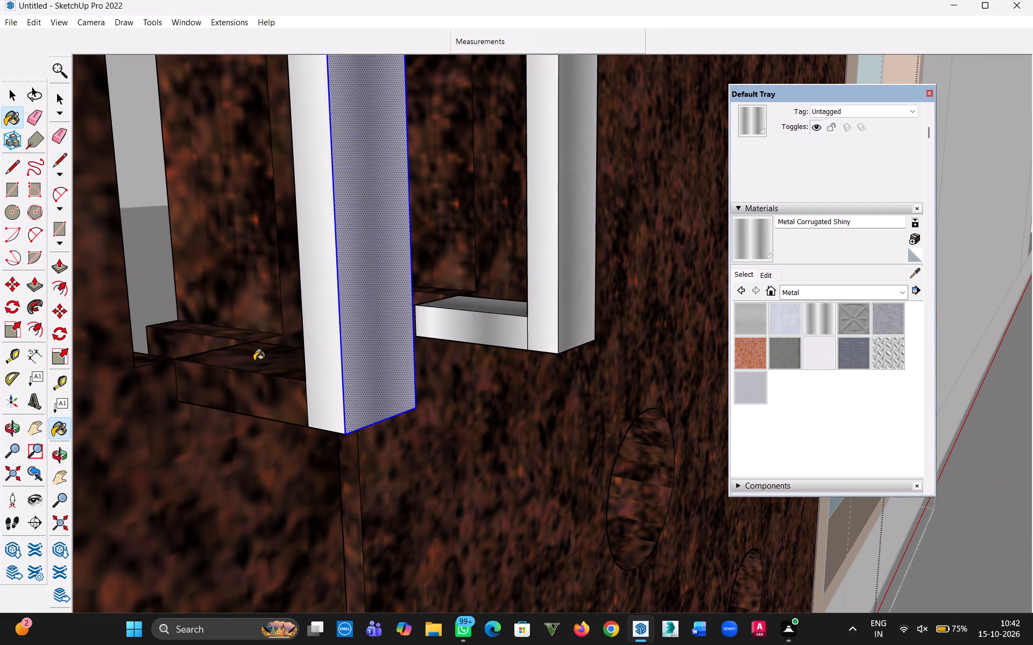
click(254, 361)
click(244, 400)
scroll(609, 351, up, 1)
middle_drag(606, 354, 327, 405)
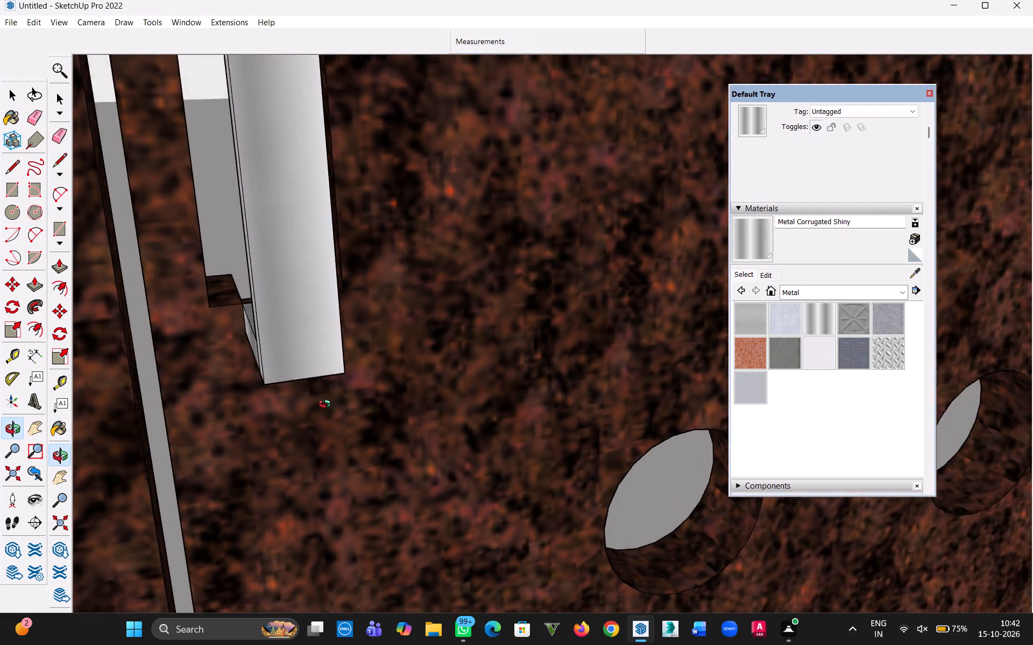
middle_drag(327, 405, 176, 407)
click(301, 297)
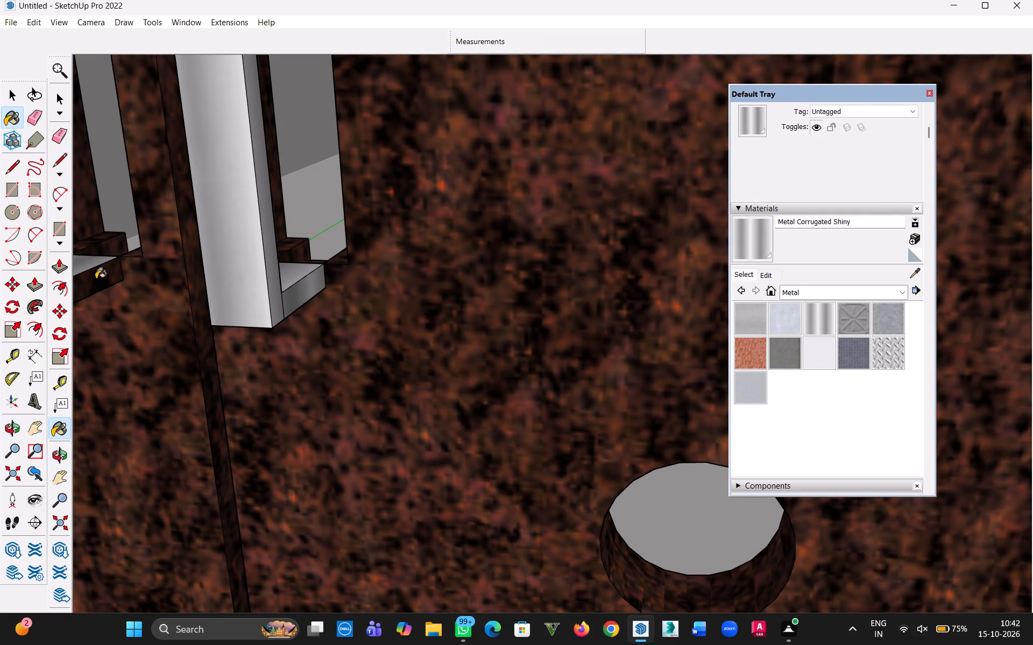
click(86, 277)
Paint the bottom ends of both vertical bars and the undersides of both lower brackets with Metal Corrugated Shiny.
middle_drag(195, 328, 233, 260)
middle_drag(238, 250, 266, 208)
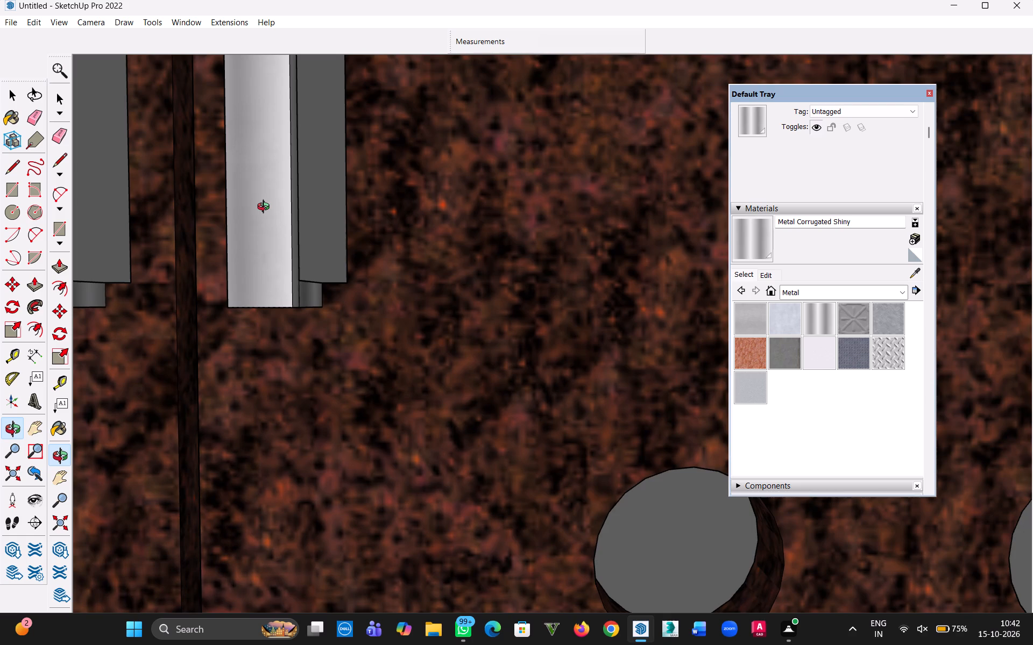
middle_drag(266, 208, 337, 74)
click(246, 317)
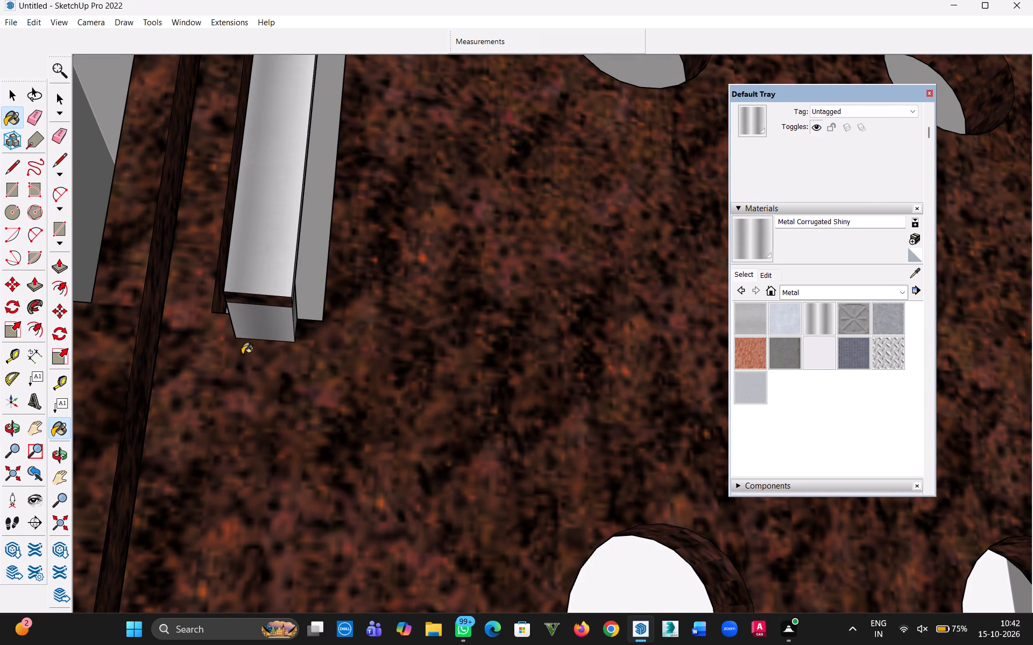
click(260, 299)
key(h)
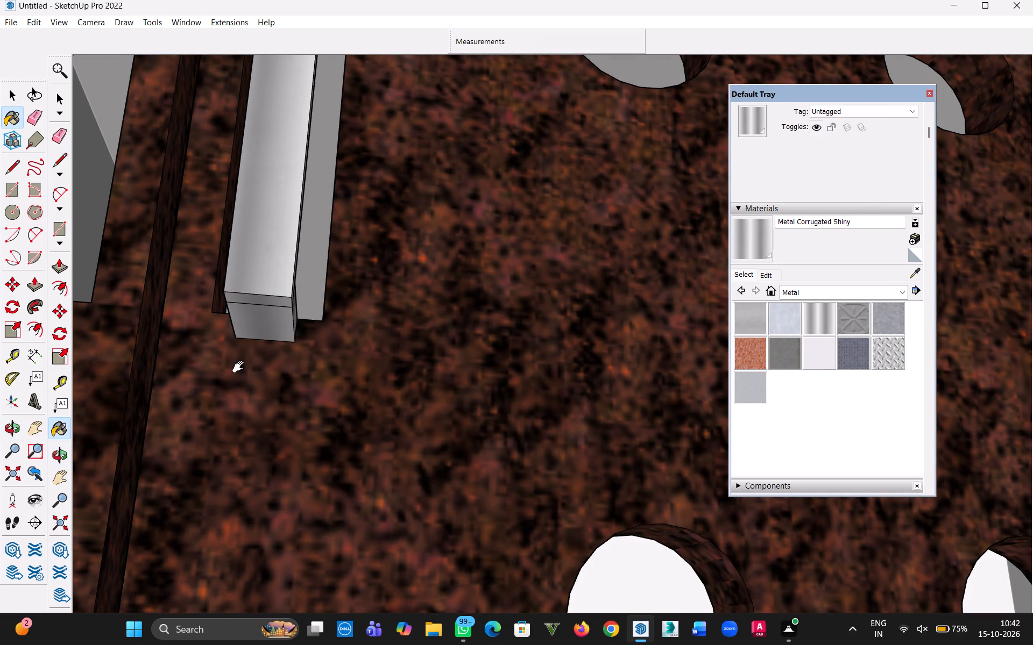
drag(237, 370, 611, 402)
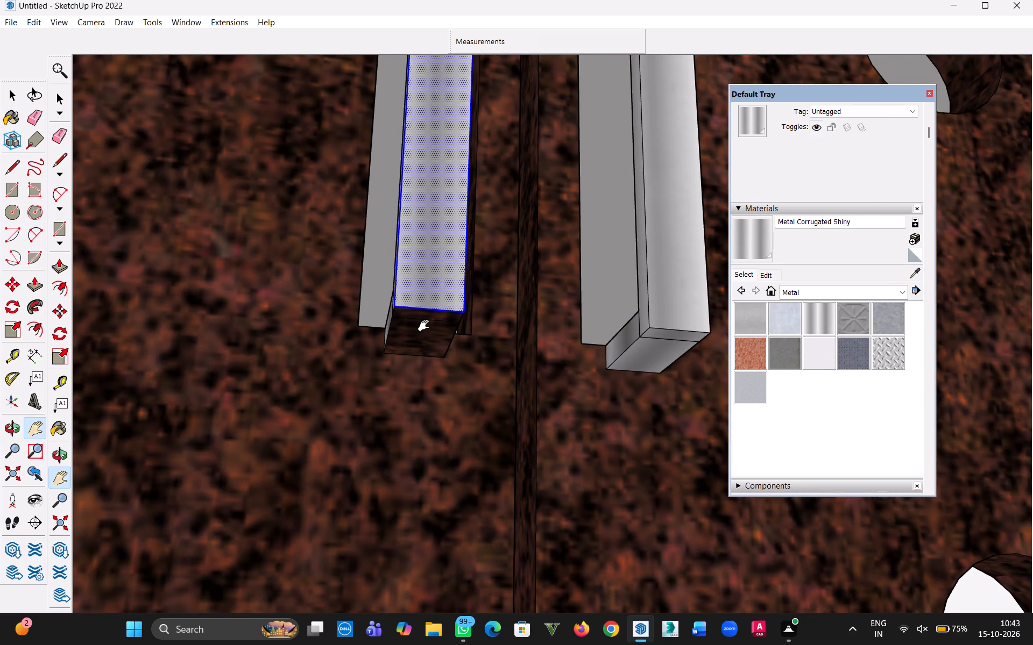
key(grave)
key(Escape)
click(426, 316)
click(422, 333)
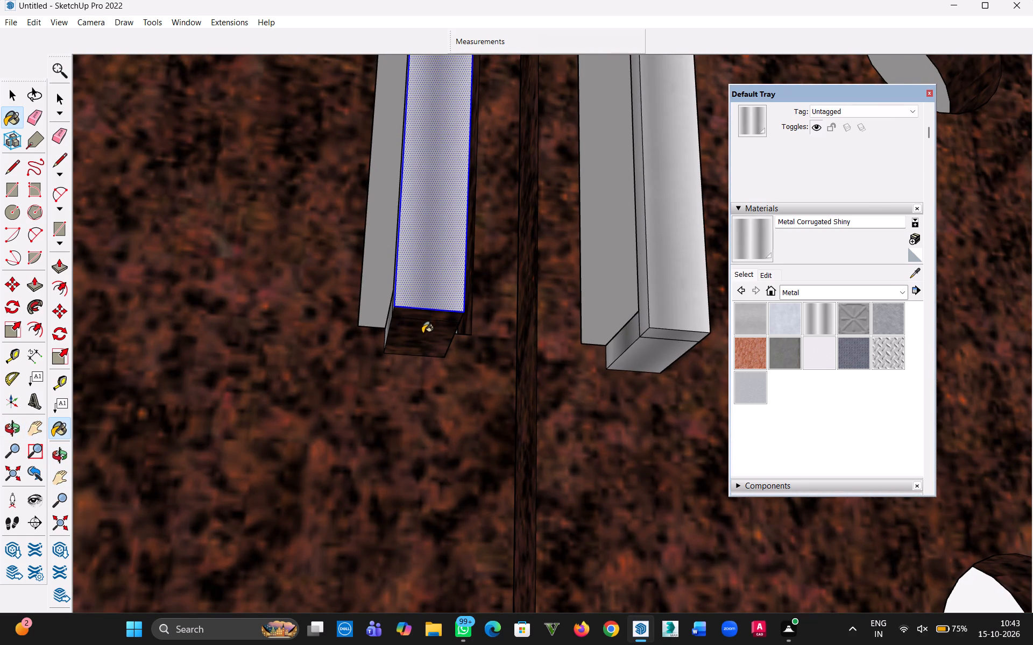
Inspect the upper and lower ends of both door handles from several angles for unpainted faces.
middle_drag(422, 340, 116, 505)
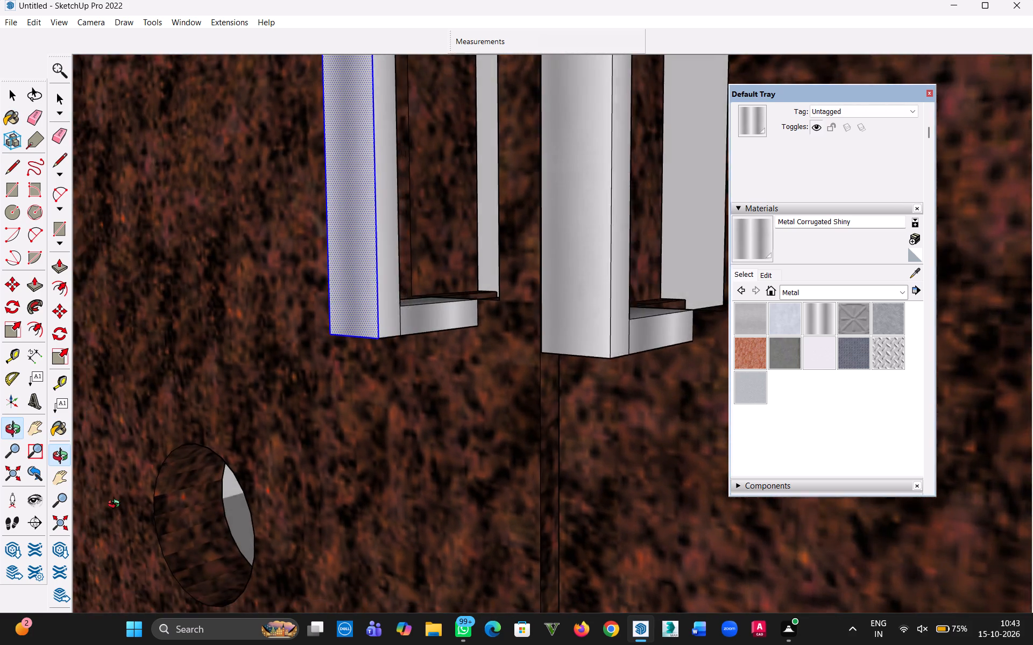
middle_drag(116, 505, 132, 525)
scroll(485, 317, down, 16)
middle_drag(429, 244, 362, 398)
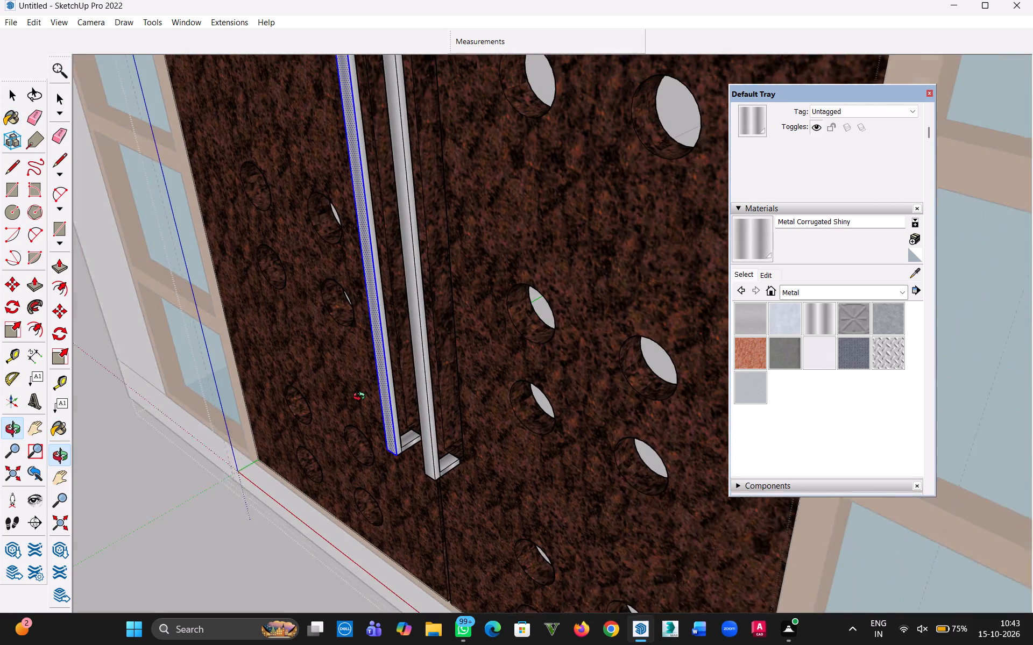
middle_drag(362, 398, 437, 357)
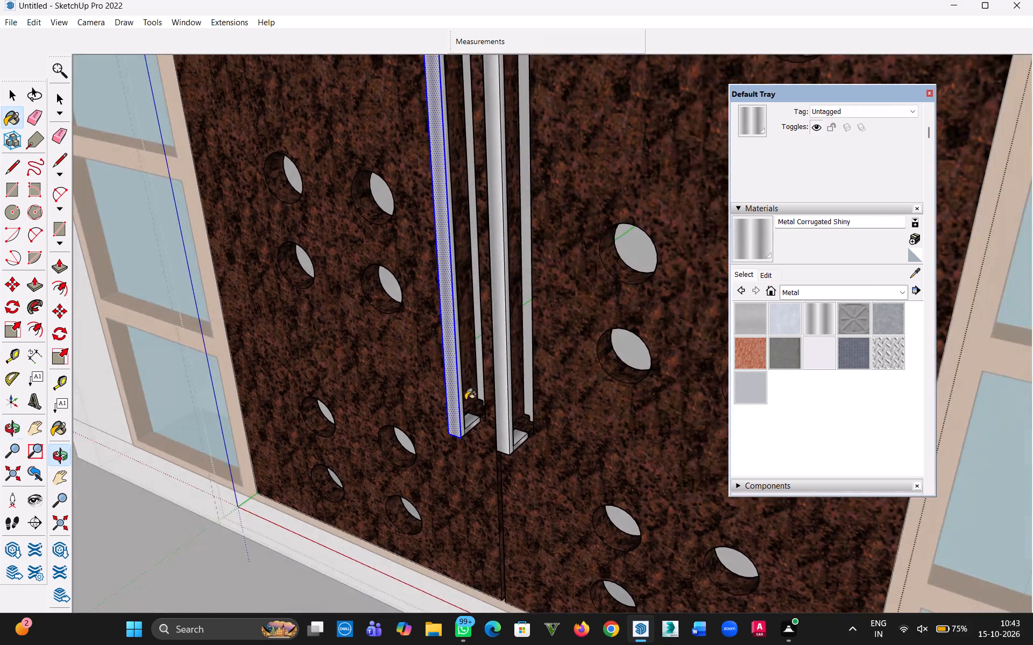
scroll(492, 418, up, 13)
middle_drag(527, 458, 678, 437)
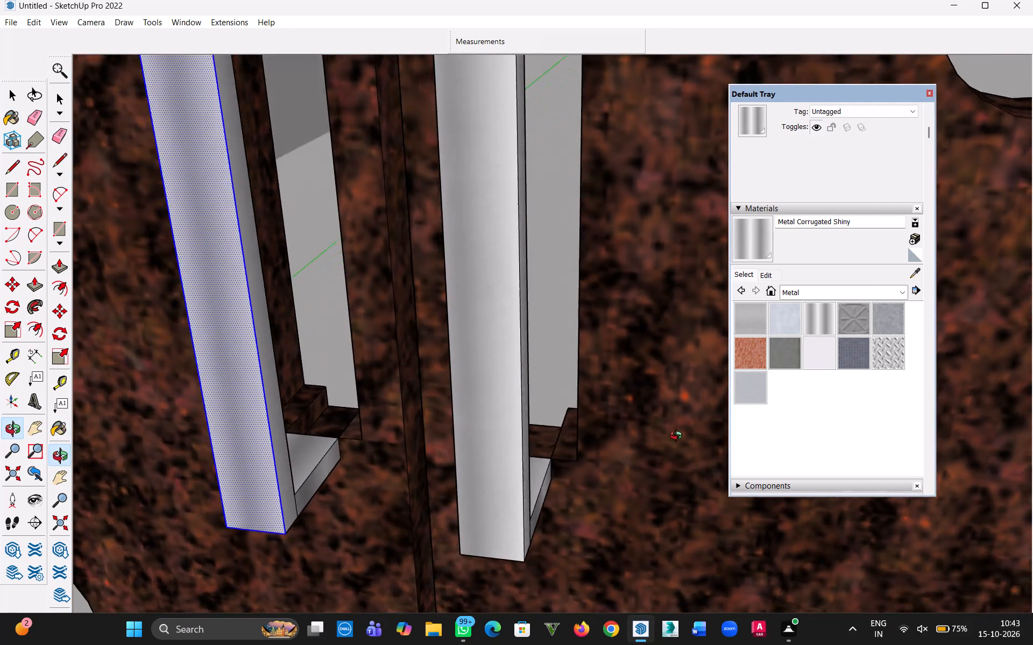
middle_drag(678, 437, 903, 411)
middle_drag(900, 411, 586, 387)
middle_drag(522, 377, 464, 376)
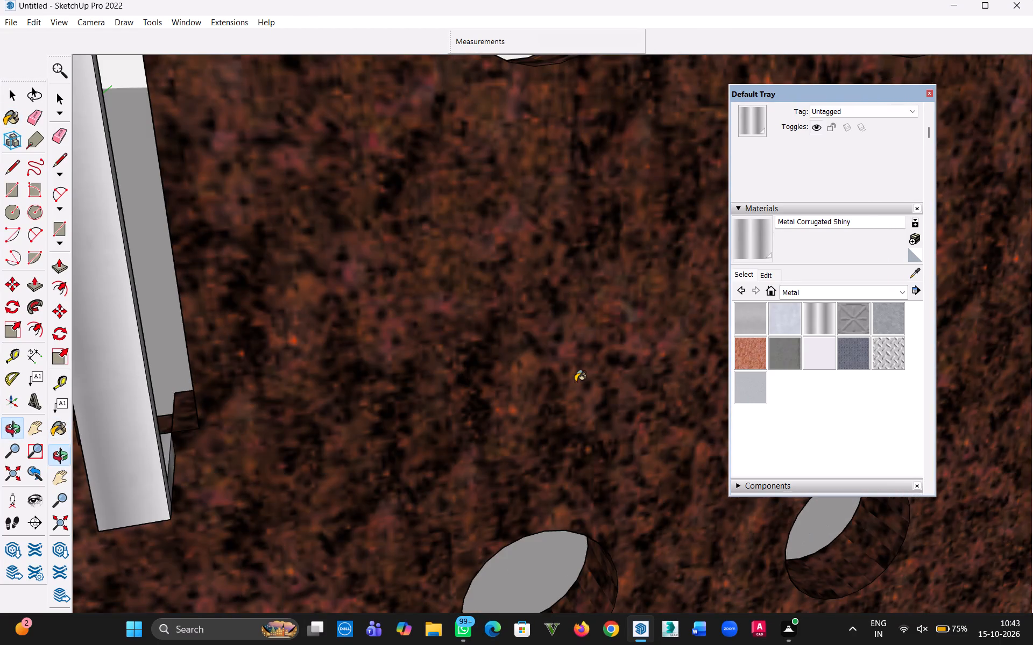
scroll(491, 374, down, 6)
scroll(479, 379, up, 1)
scroll(452, 376, down, 11)
key(h)
drag(337, 220, 366, 380)
middle_drag(387, 383, 441, 147)
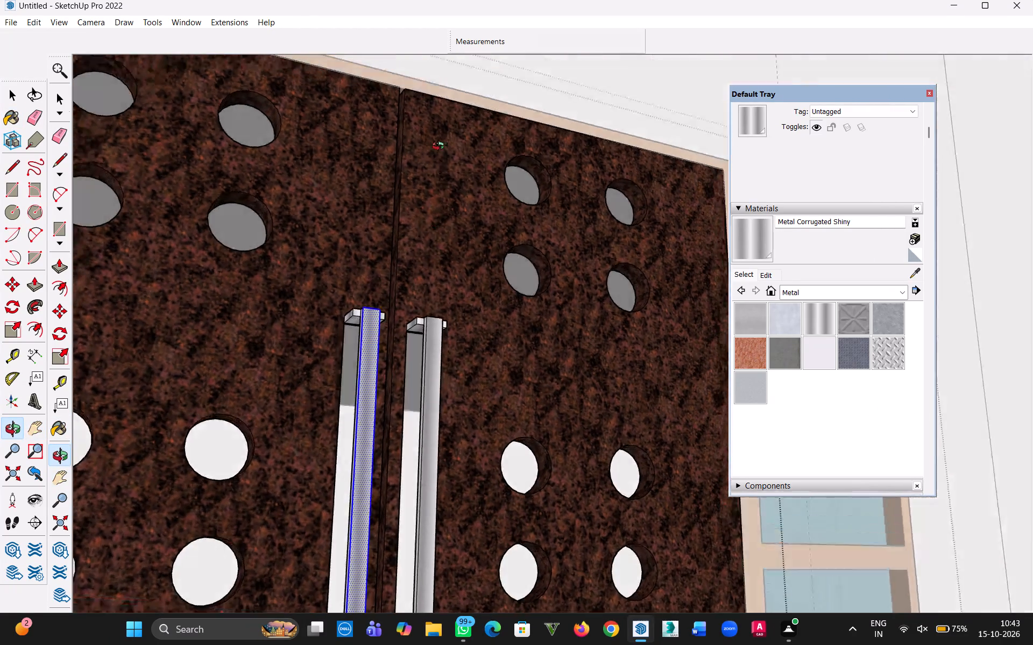
middle_drag(441, 147, 434, 119)
scroll(340, 370, up, 15)
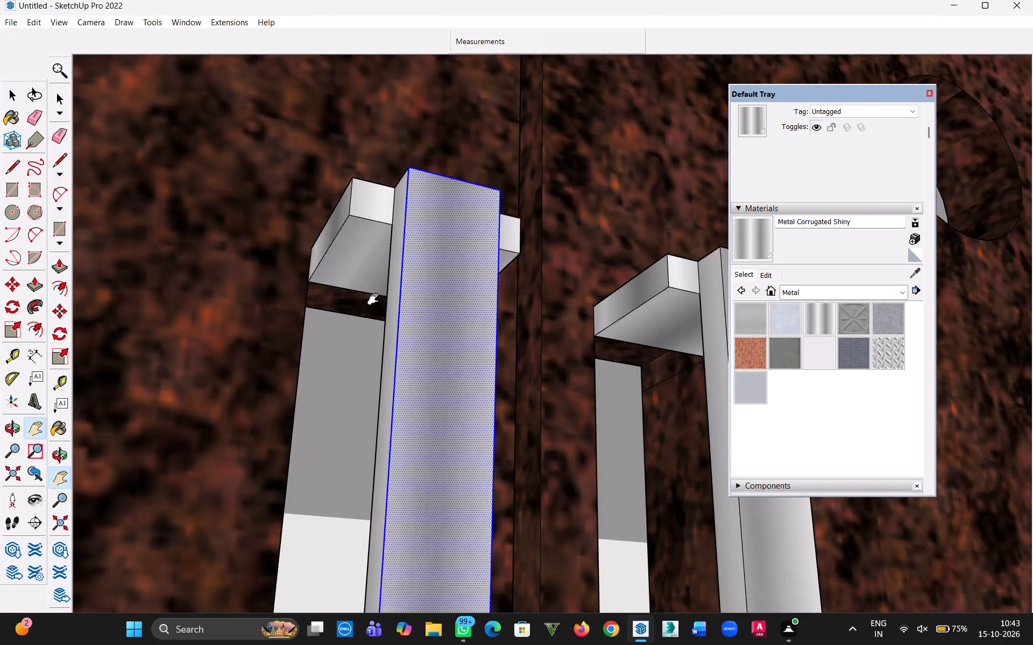
scroll(377, 319, down, 11)
key(h)
drag(399, 474, 377, 1)
drag(266, 525, 305, 243)
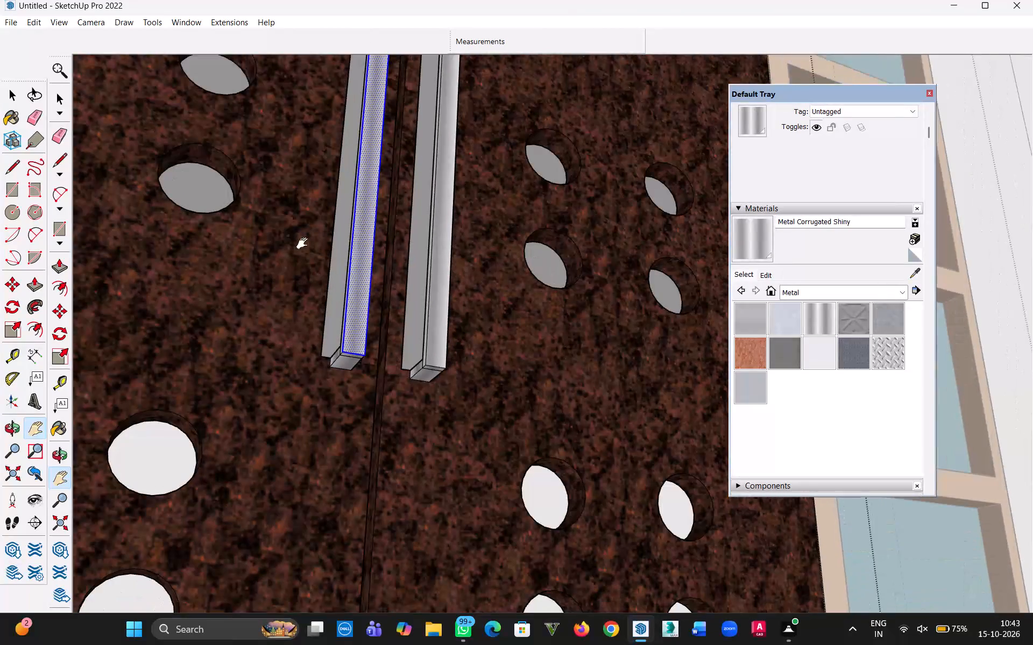
drag(305, 243, 305, 241)
middle_drag(426, 331, 401, 571)
scroll(346, 328, up, 10)
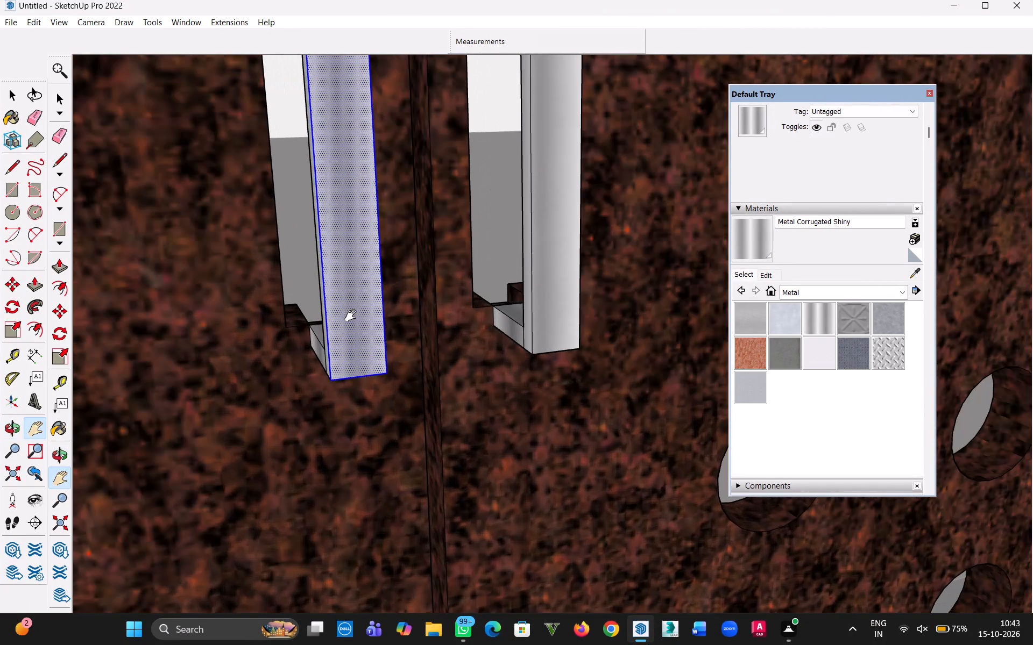
scroll(351, 323, down, 19)
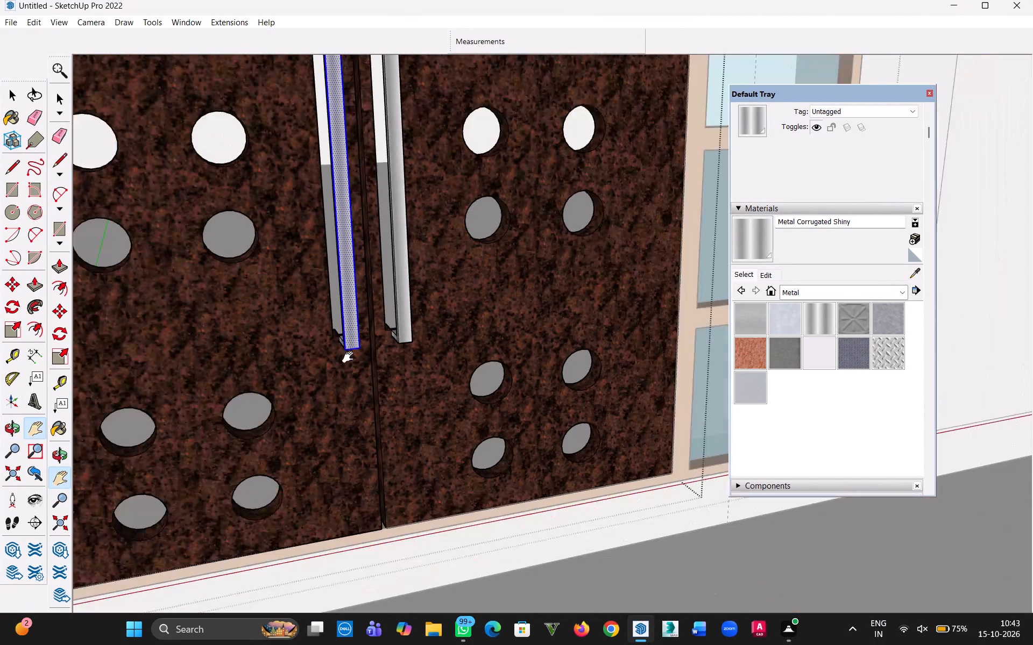
scroll(350, 357, down, 7)
Finish editing the door group and bring the whole entrance into view.
click(16, 99)
click(547, 544)
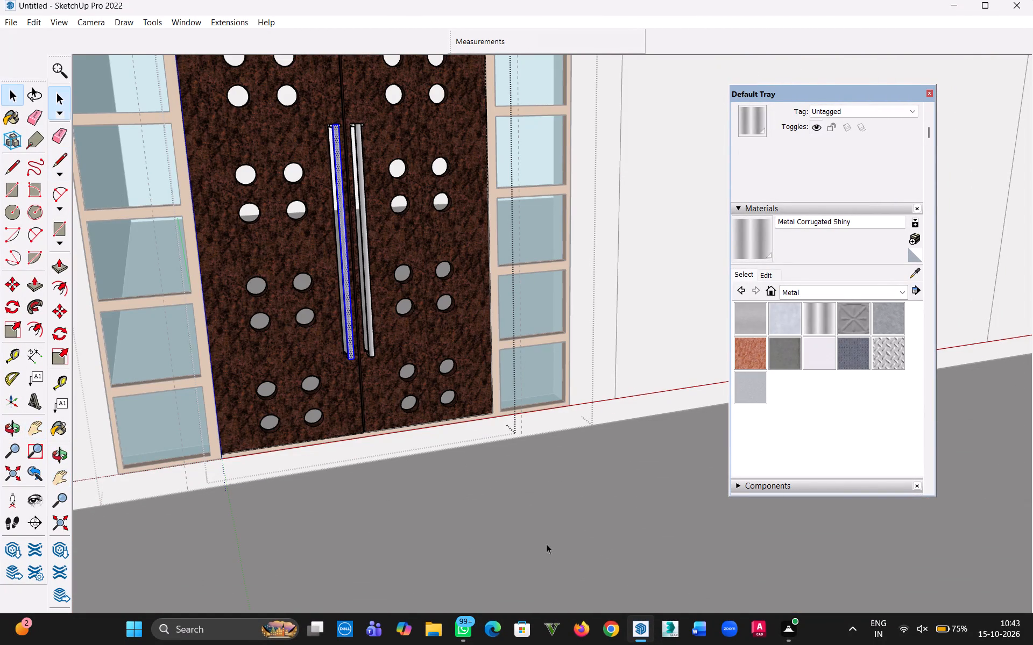
scroll(451, 345, down, 5)
middle_drag(446, 320, 349, 399)
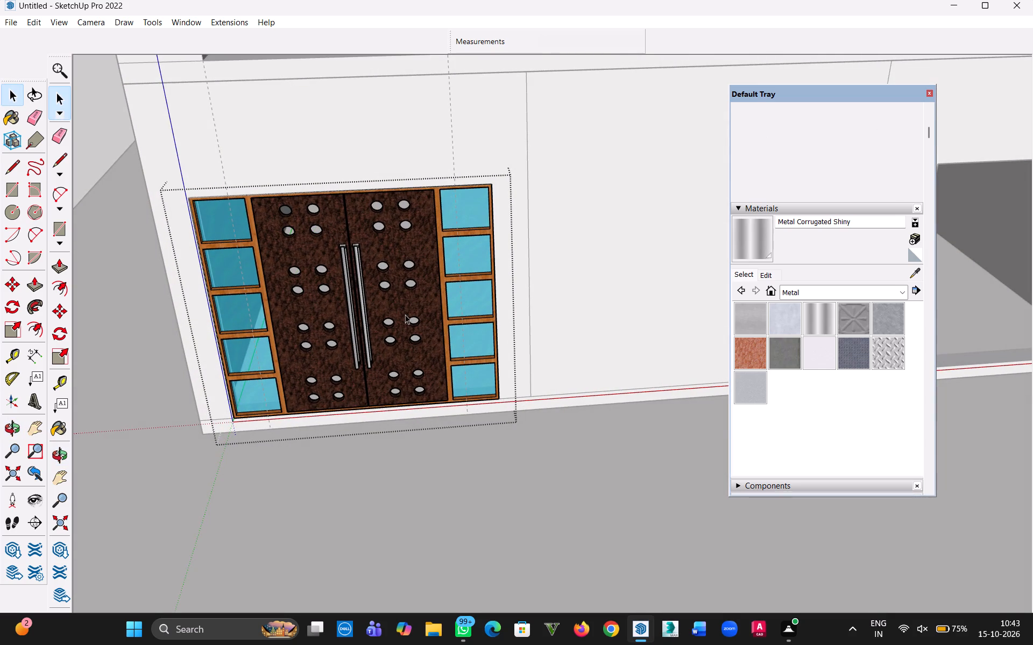
Close the outer entrance group that is still open for editing around the door and side panels.
key(h)
drag(406, 298, 495, 433)
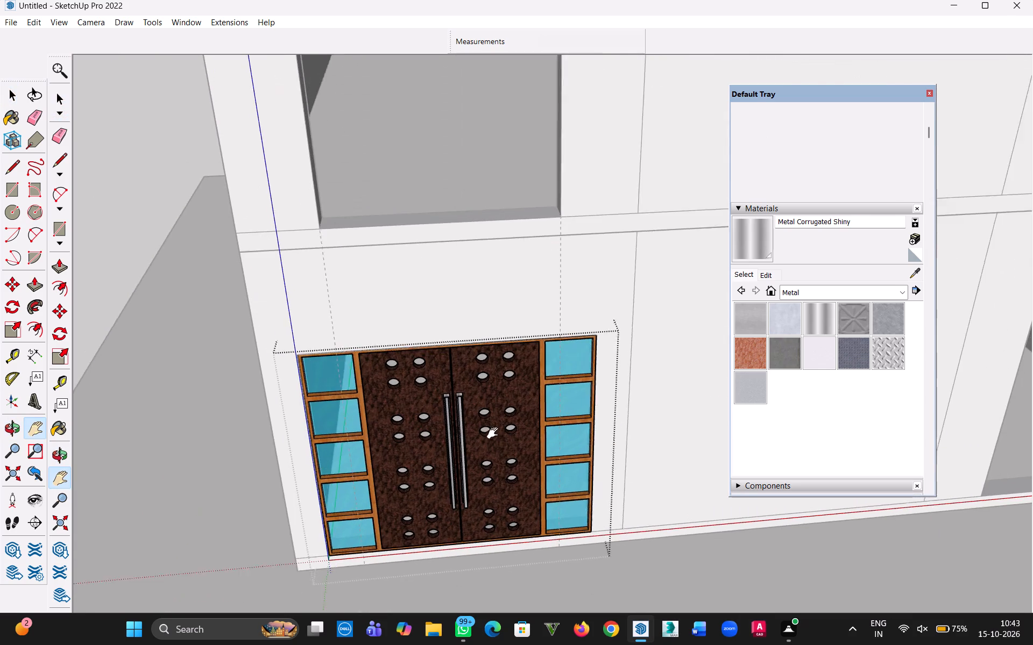
drag(495, 433, 489, 427)
scroll(485, 417, down, 5)
middle_drag(490, 408, 478, 449)
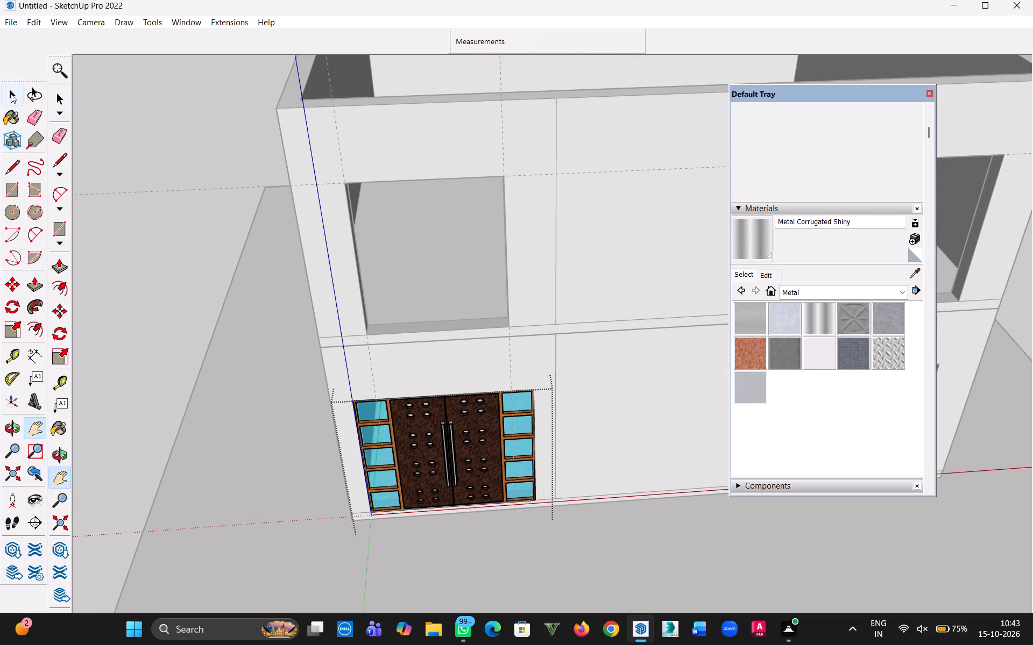
click(11, 94)
click(282, 380)
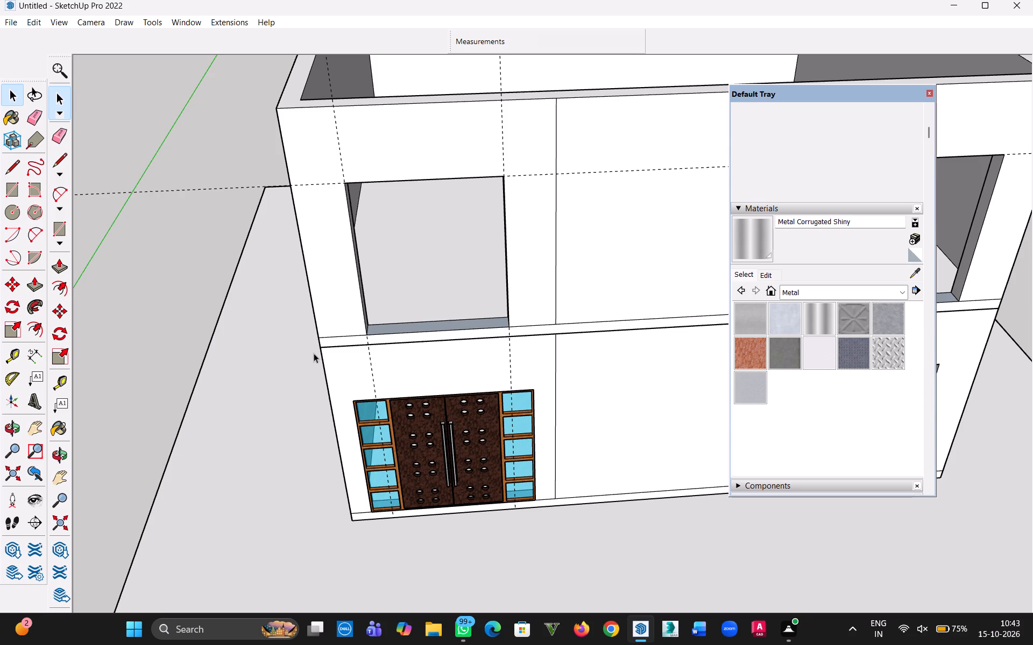
Examine the whole two-storey front elevation with the painted entrance door and the remaining window openings.
scroll(648, 370, down, 4)
drag(657, 396, 671, 398)
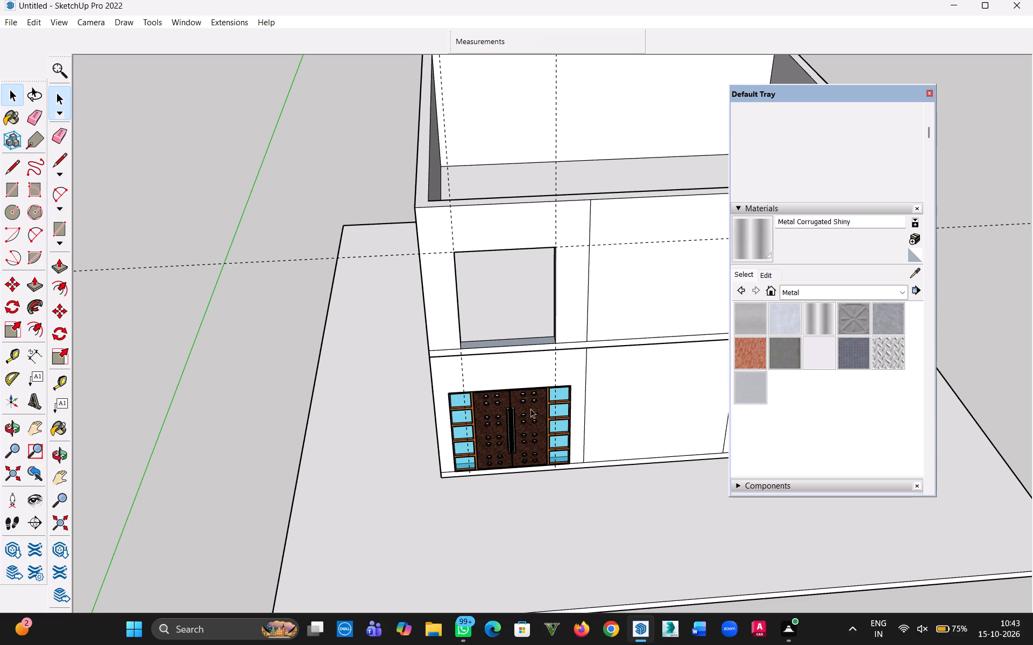
click(218, 344)
key(h)
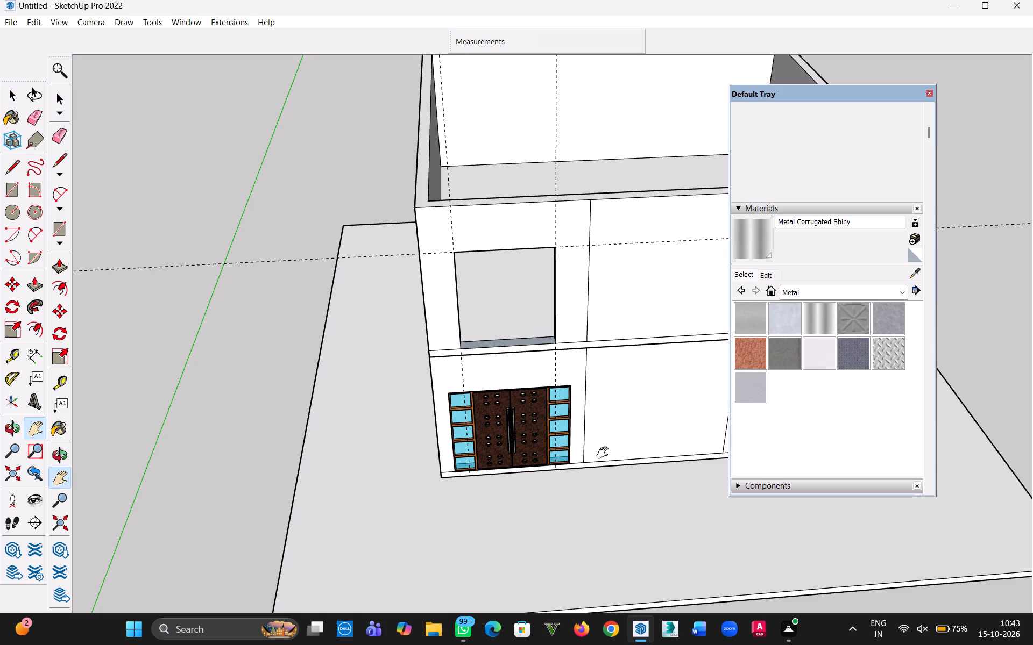
drag(671, 447, 364, 505)
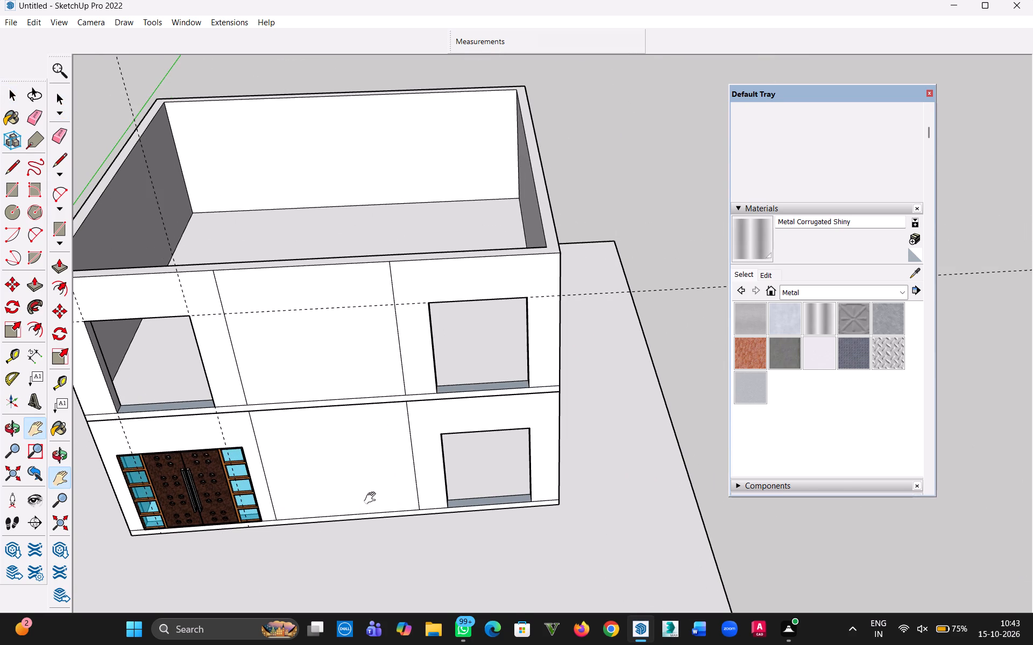
scroll(372, 498, down, 3)
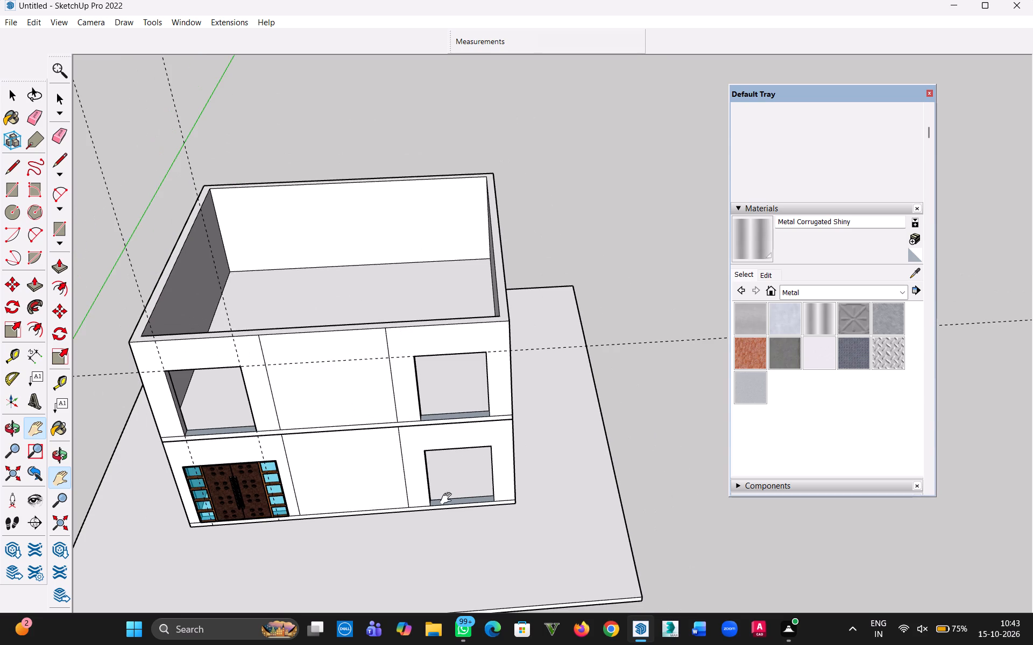
middle_drag(449, 484, 497, 318)
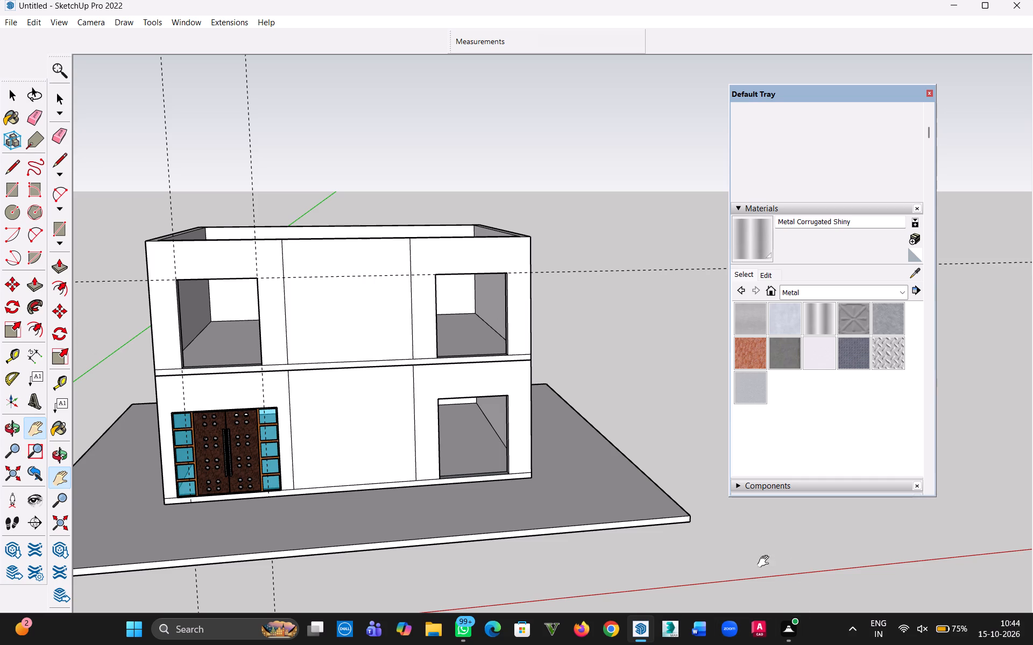
Switch to Firefox, search the web for 3D WAREHOUSE and open the 3D Warehouse site.
click(582, 630)
click(369, 41)
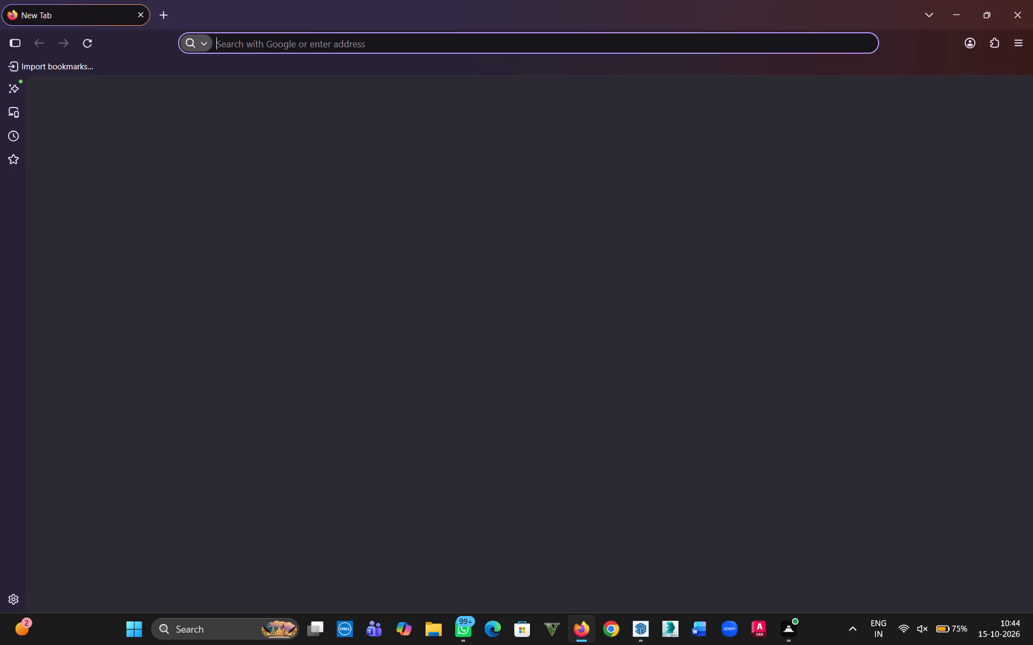
text(3D WA)
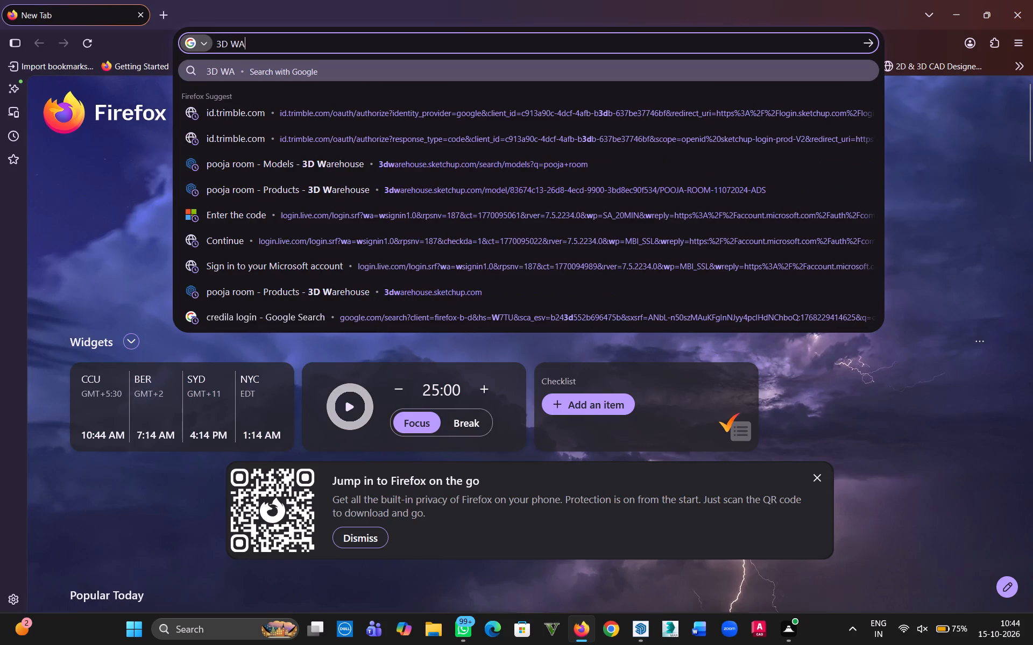
key(BackSpace)
text(HAREH)
key(BackSpace)
key(BackSpace)
key(BackSpace)
key(BackSpace)
key(BackSpace)
text(AREHOUSE)
key(Return)
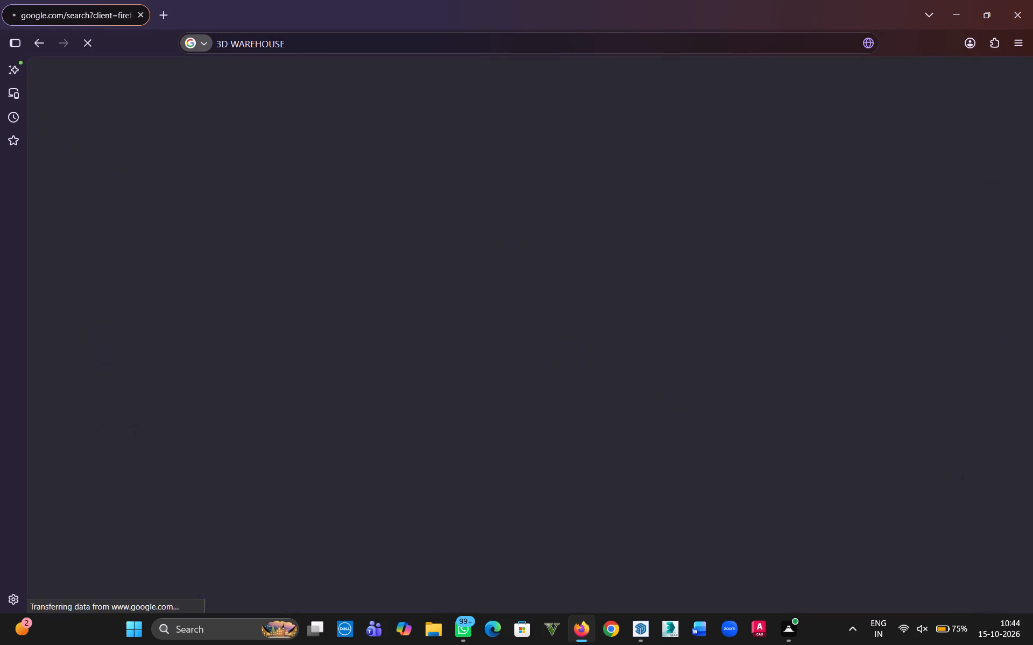
click(227, 213)
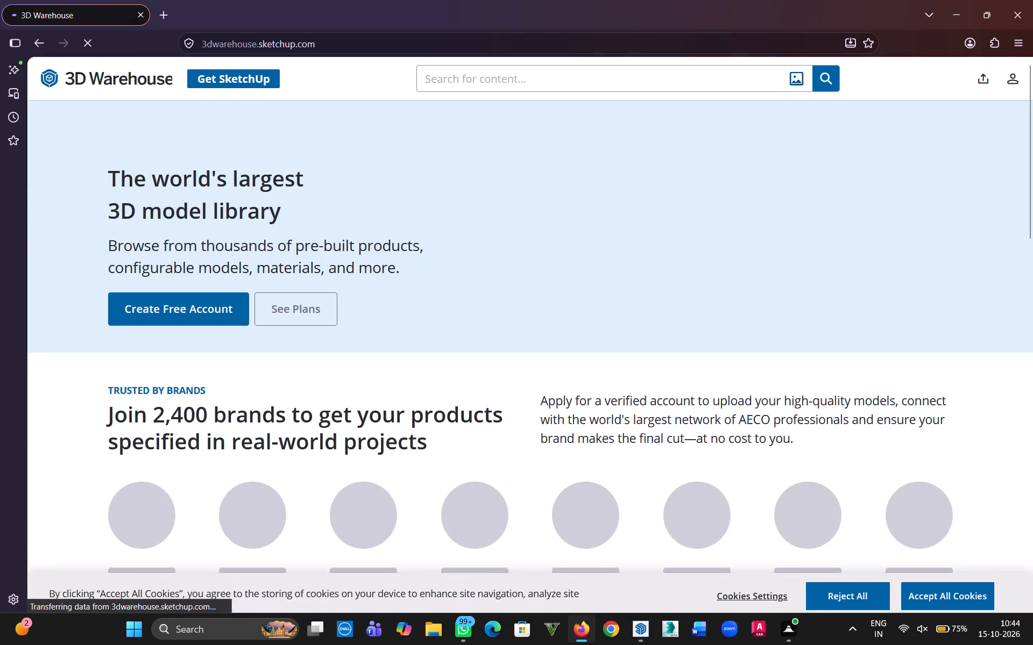
Sign in to 3D Warehouse through the Trimble sign-in page using a Google account.
click(1016, 81)
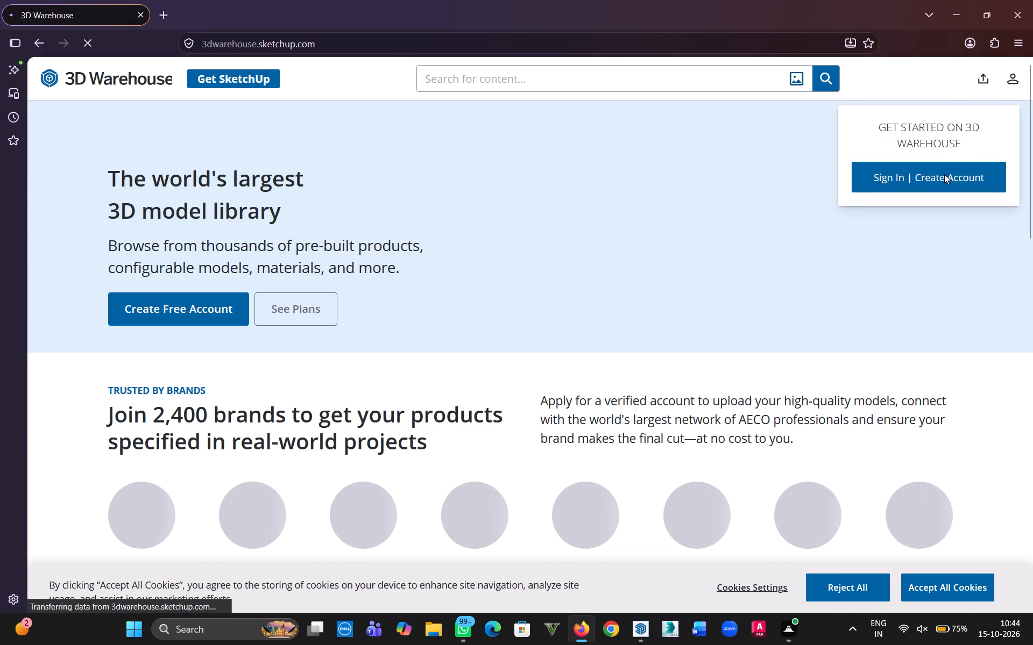
click(944, 175)
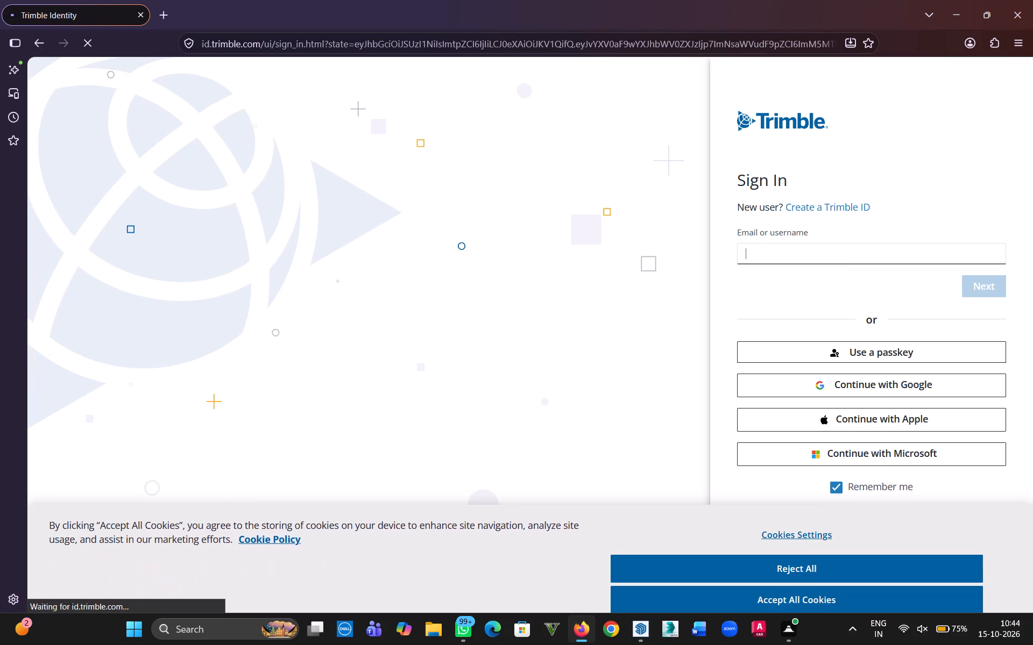
click(876, 386)
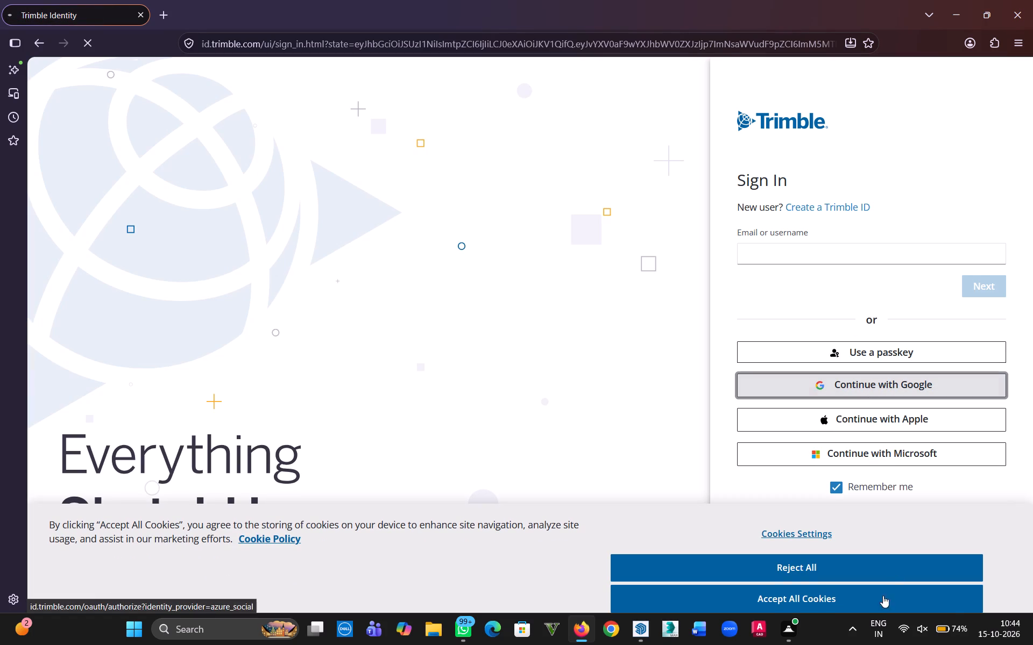
click(831, 605)
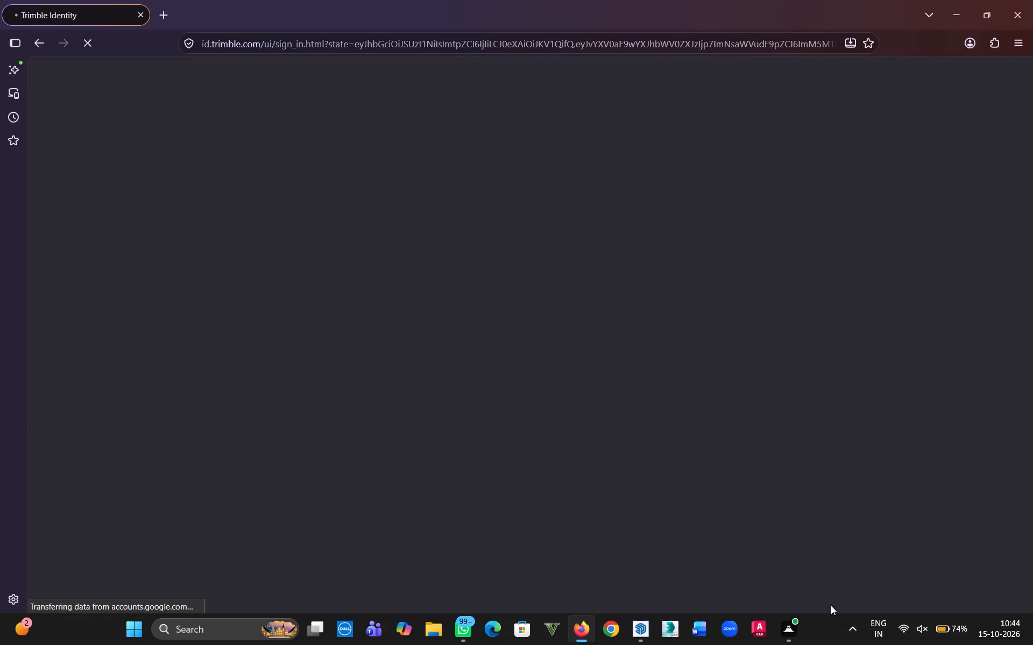
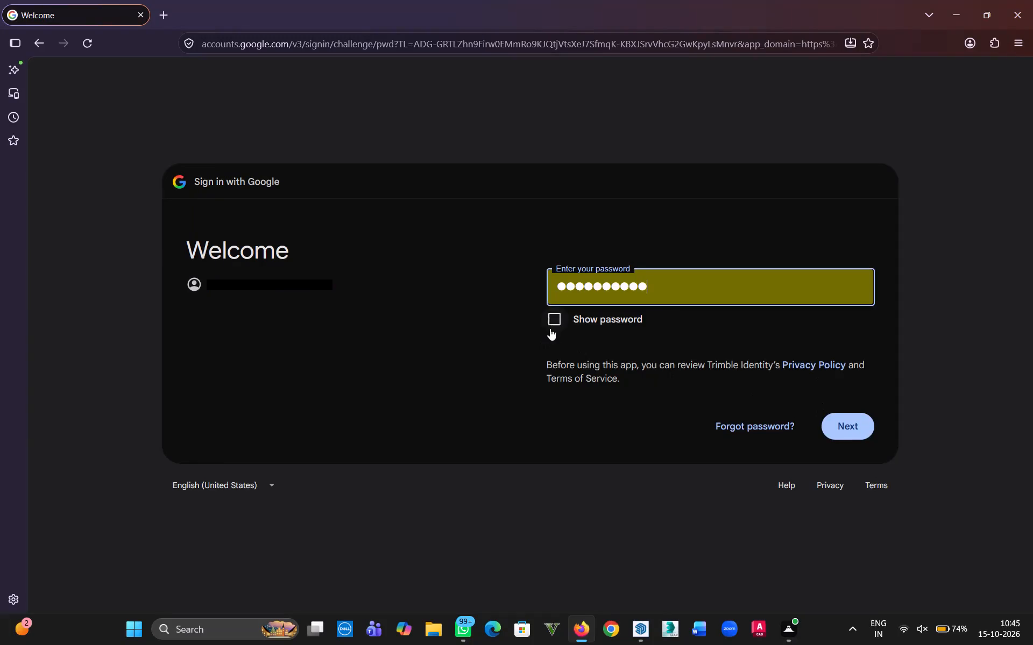
Submit the account password already filled in to continue the Google sign-in for Trimble Identity.
click(550, 322)
click(550, 322)
click(855, 418)
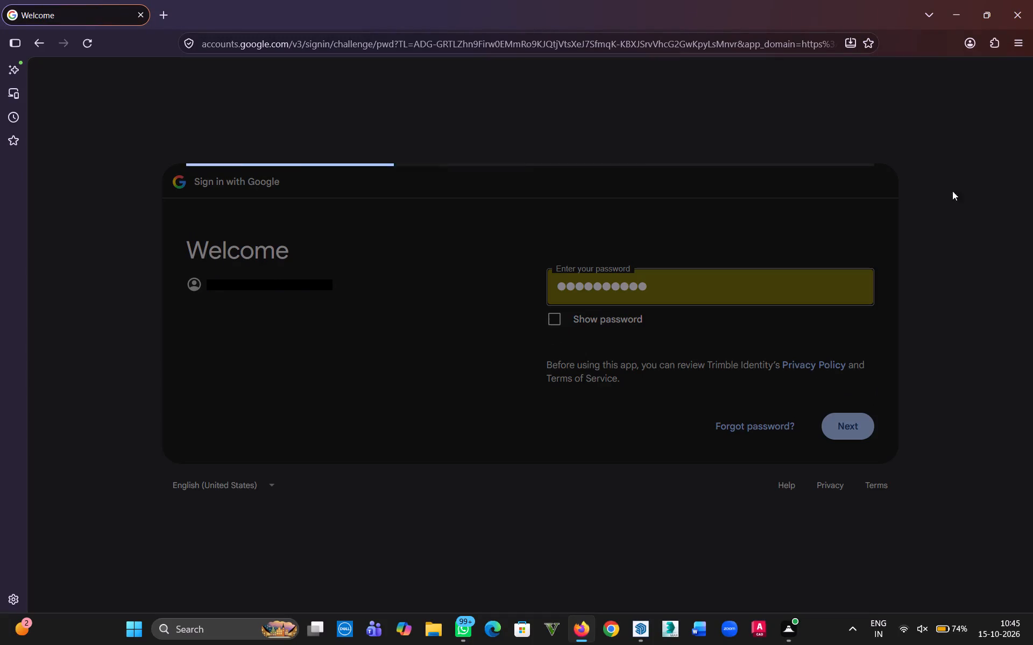
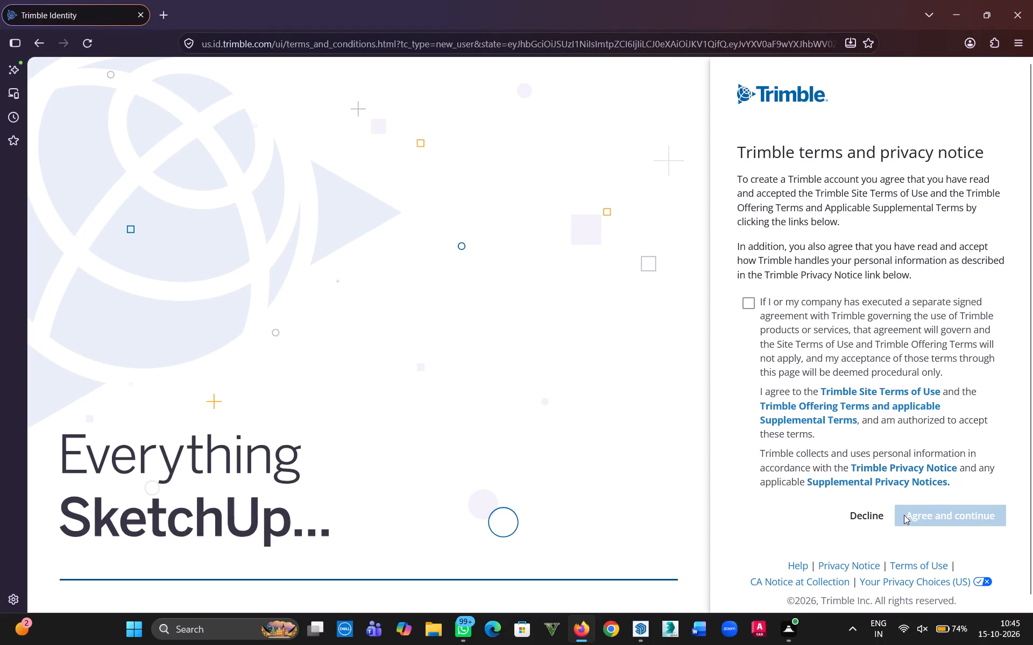
Accept the Trimble terms and privacy notice, including the separate signed agreement clause, and continue.
click(747, 304)
click(974, 521)
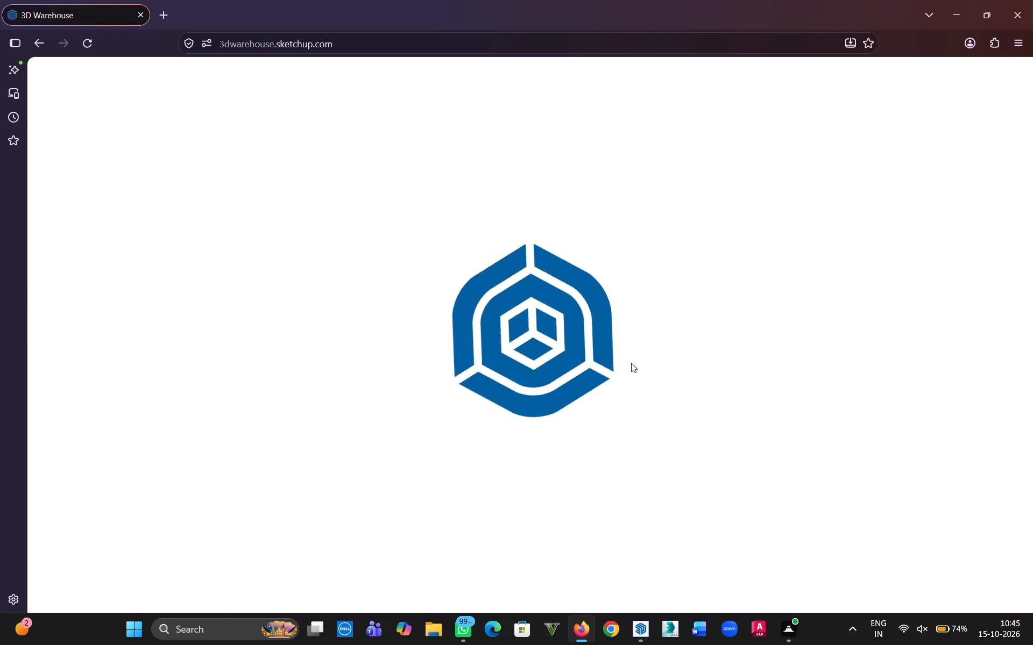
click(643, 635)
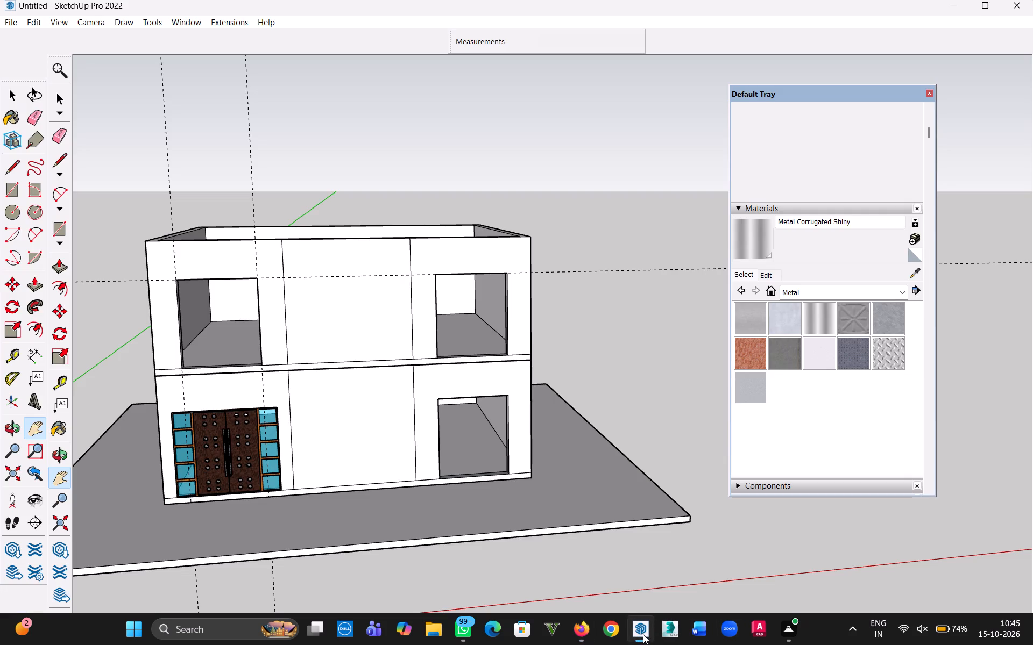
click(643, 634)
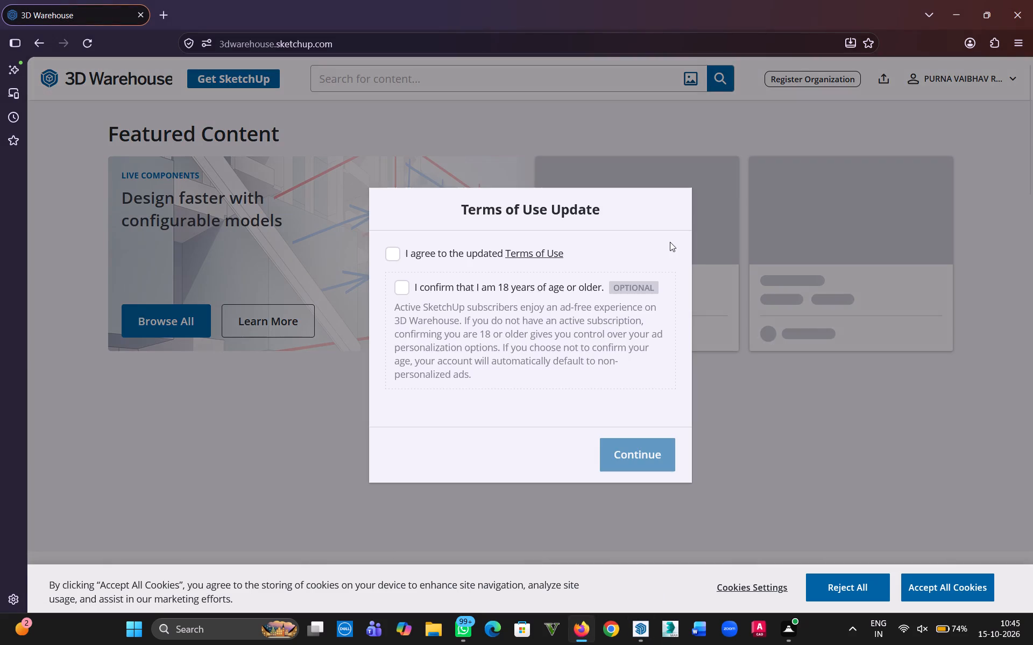
Agree to the updated 3D Warehouse Terms of Use, confirm being 18 or older, and continue.
click(400, 254)
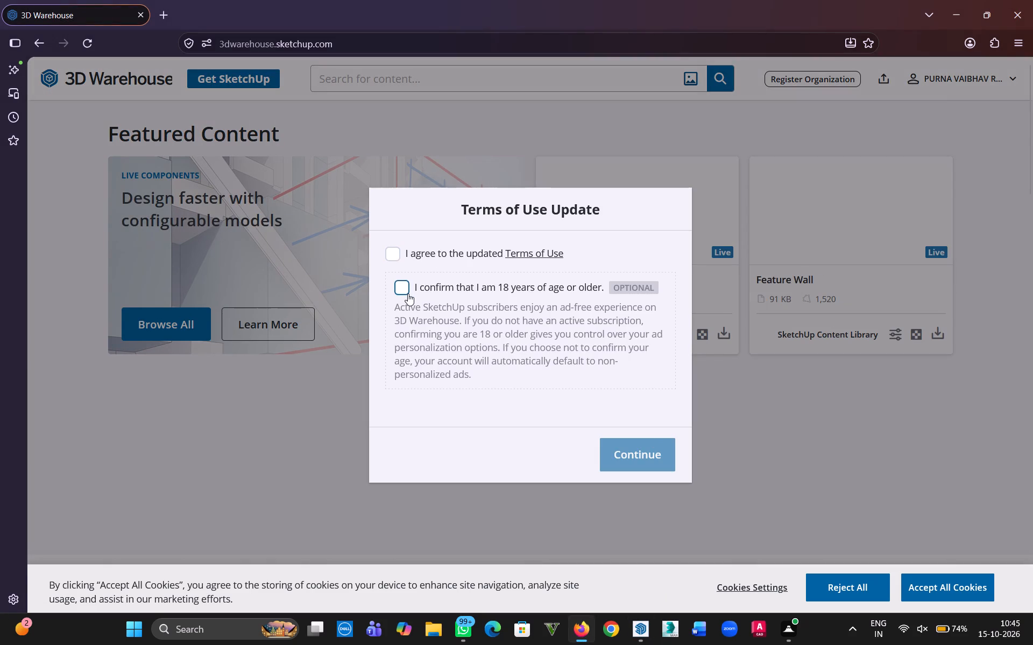
click(408, 293)
click(391, 246)
click(391, 251)
click(633, 462)
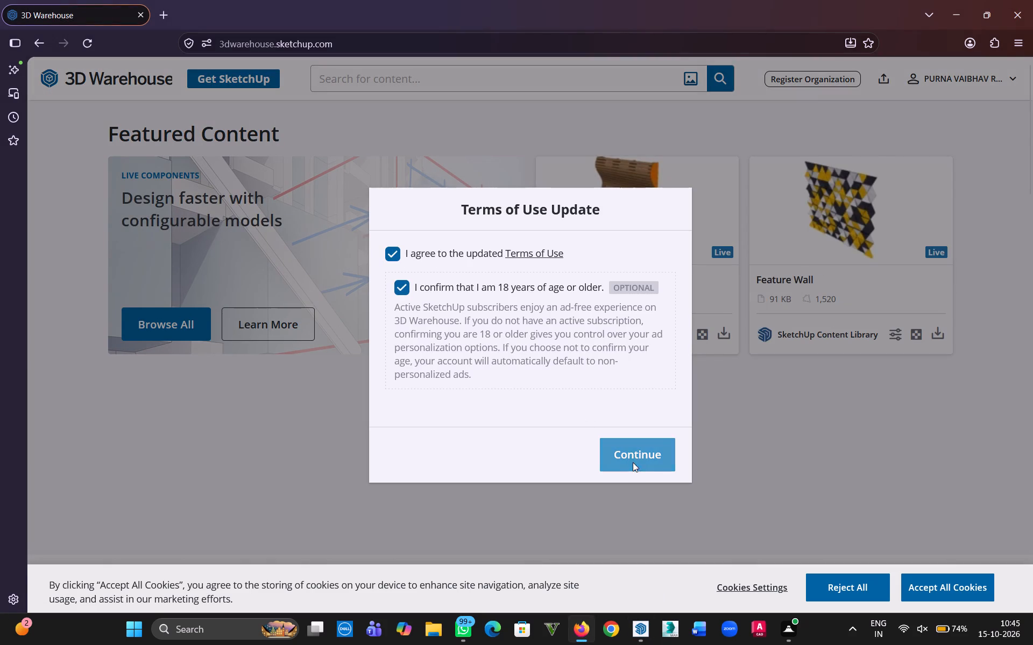
click(626, 454)
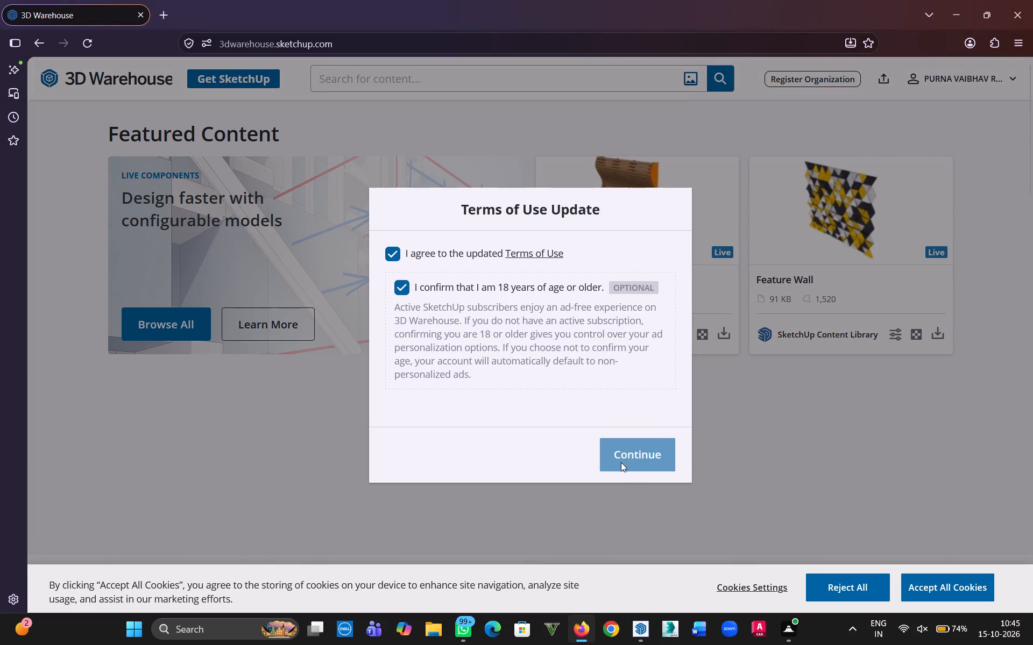
Accept all cookies on the 3D Warehouse site.
click(972, 592)
Search 3D Warehouse for ROUND PILLAR.
click(432, 77)
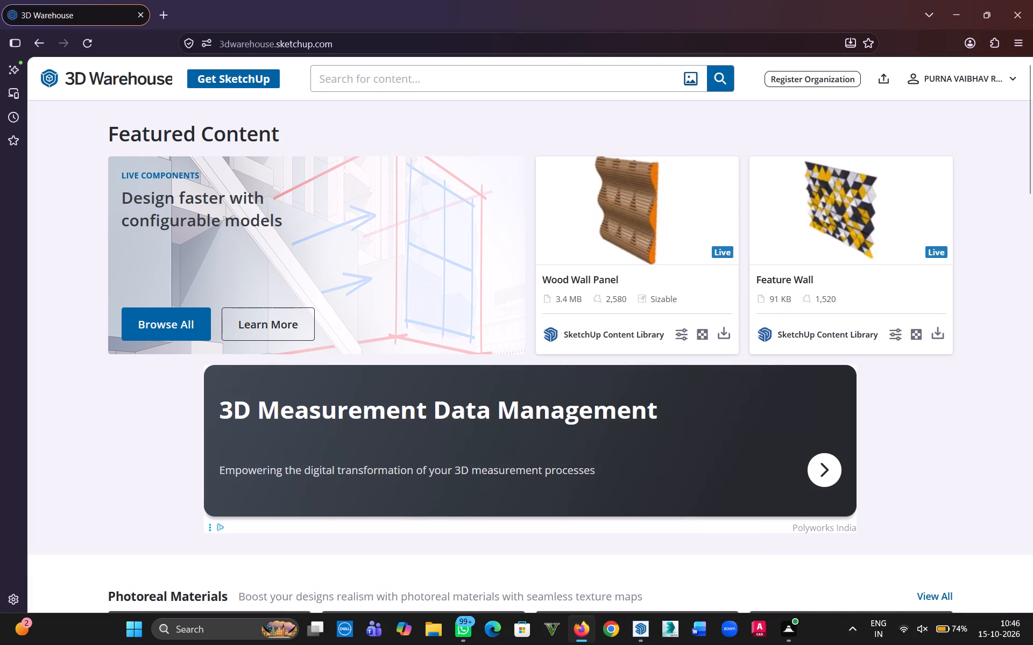
text(ROUND PILLAR)
key(Return)
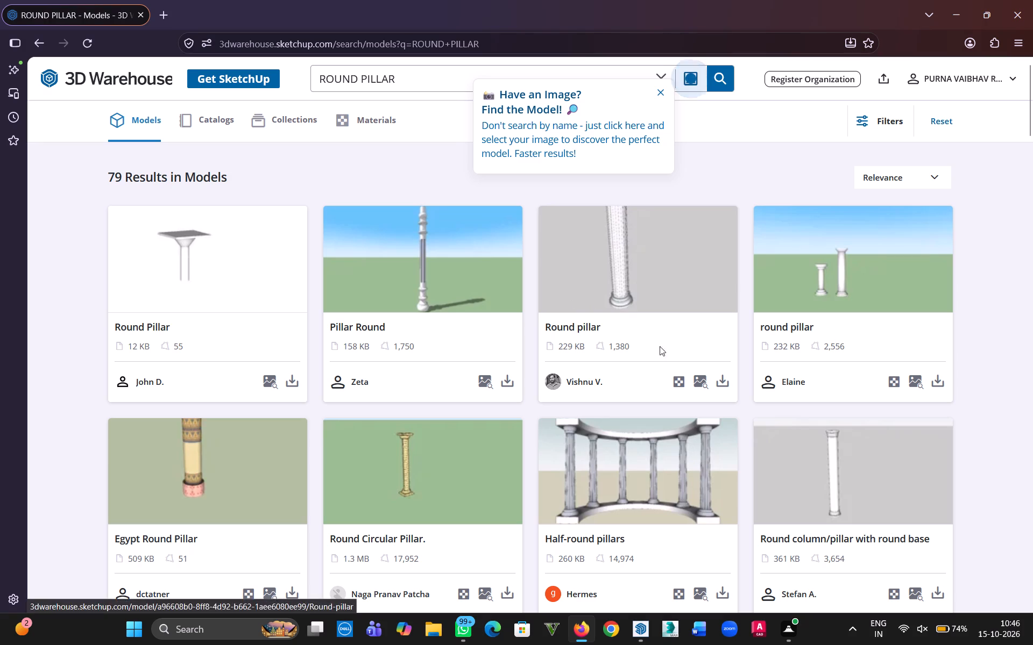
Look through the ROUND PILLAR model results for a pillar suited to the building elevation.
scroll(599, 300, down, 4)
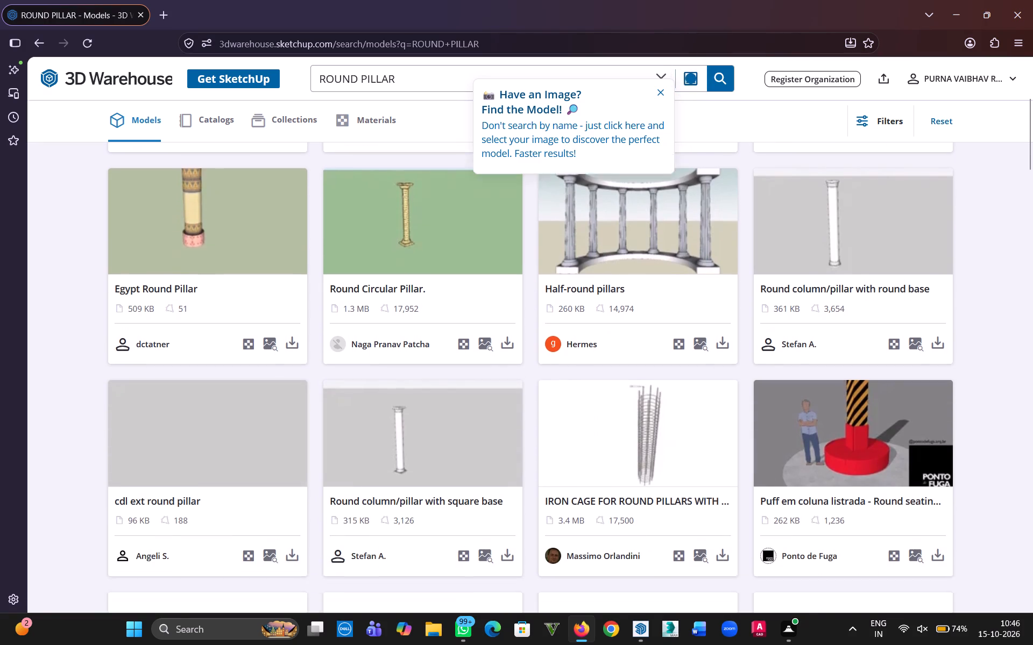
scroll(613, 318, down, 1)
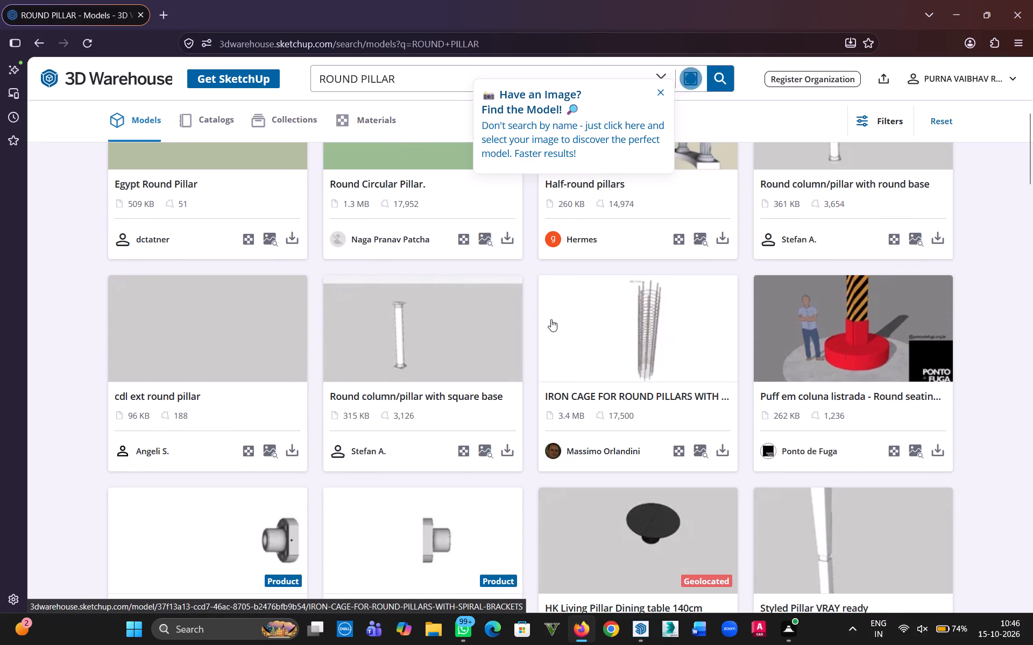
scroll(328, 324, down, 3)
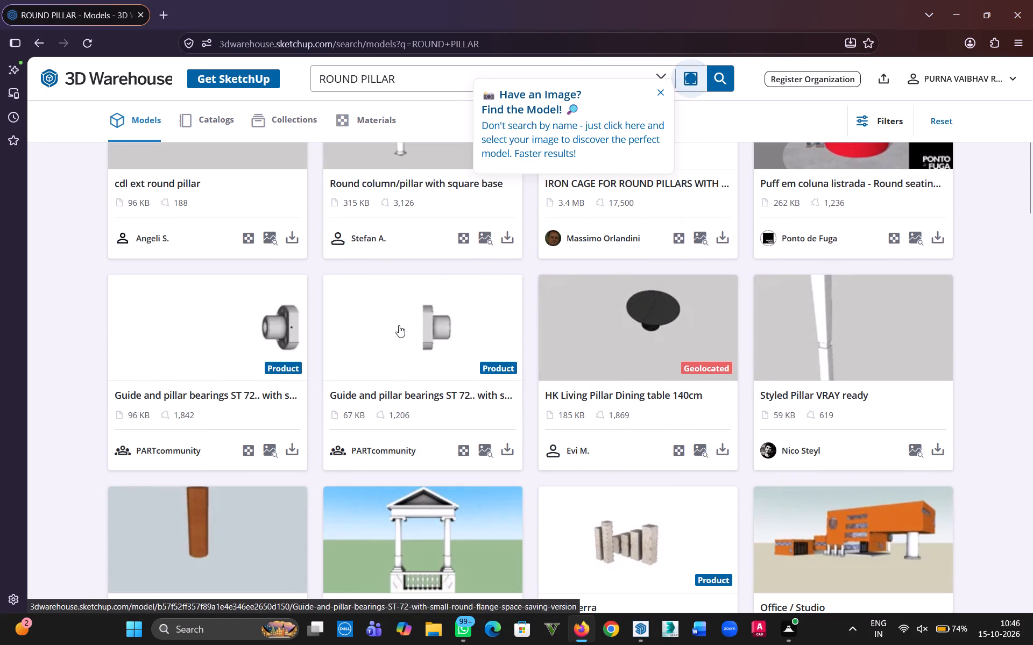
scroll(399, 325, down, 2)
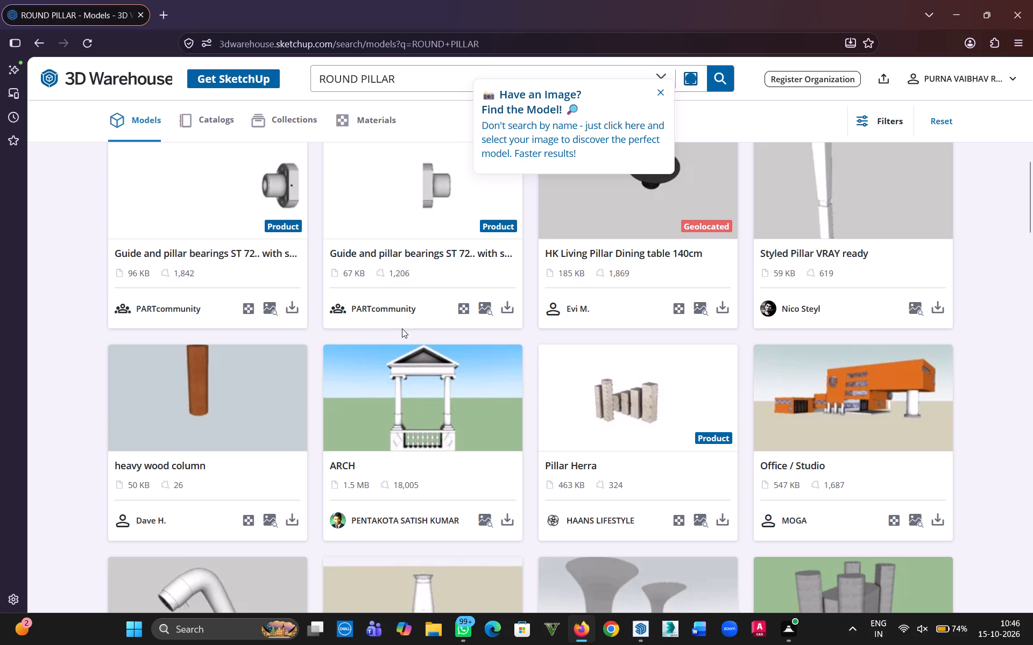
scroll(433, 329, down, 2)
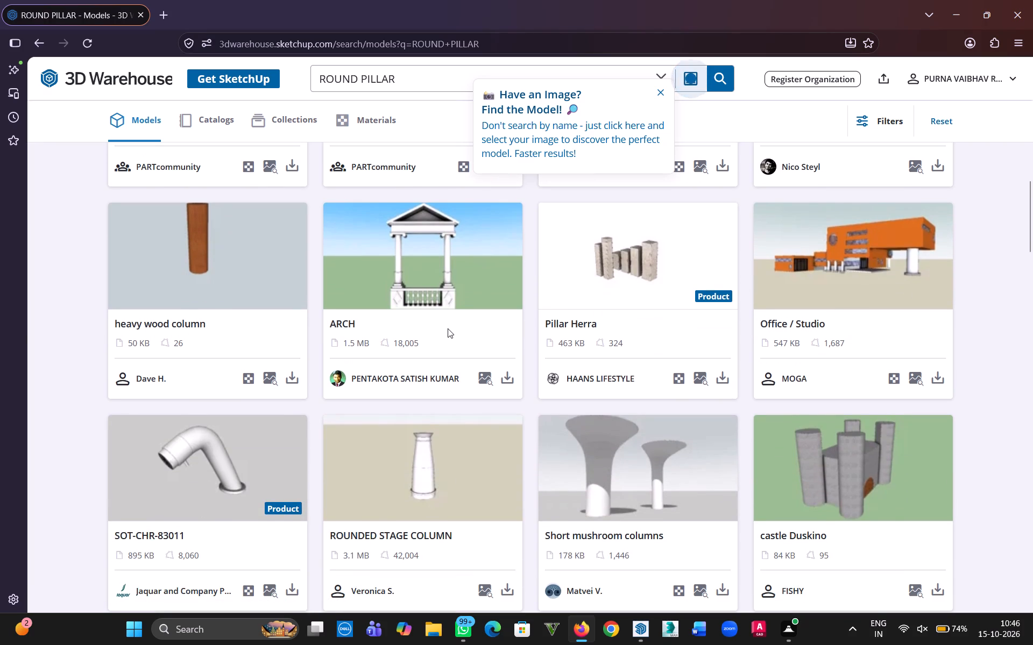
scroll(454, 331, down, 6)
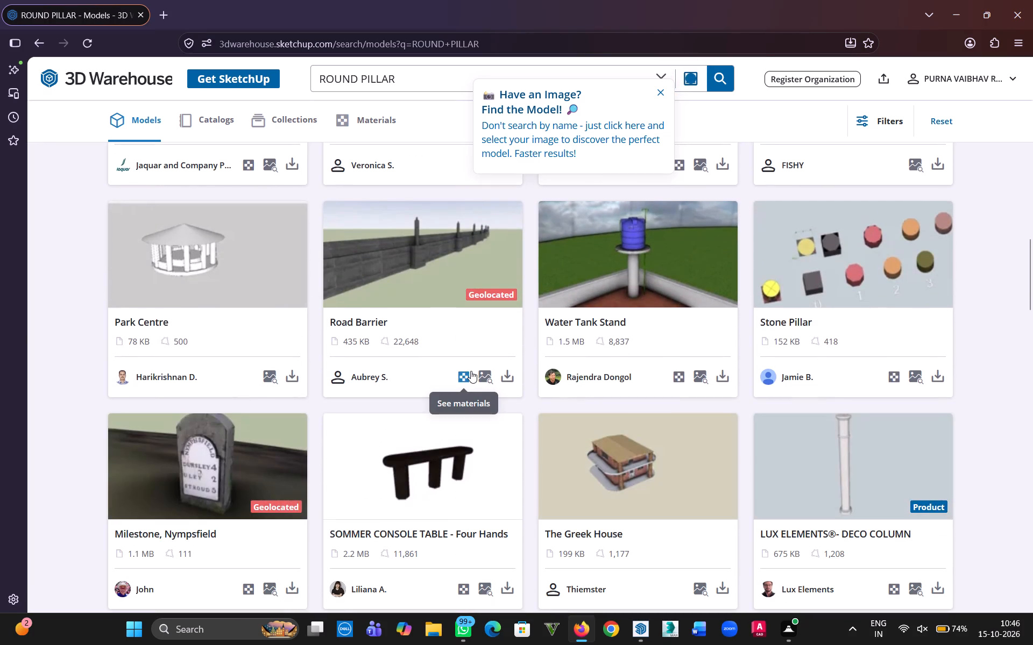
scroll(471, 371, down, 3)
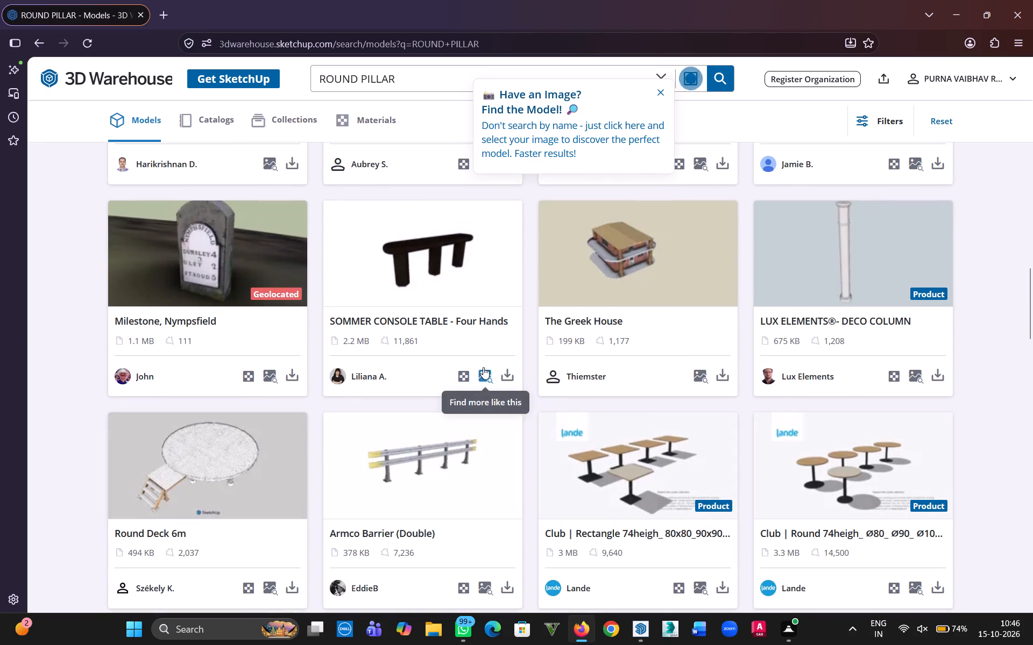
scroll(483, 367, down, 7)
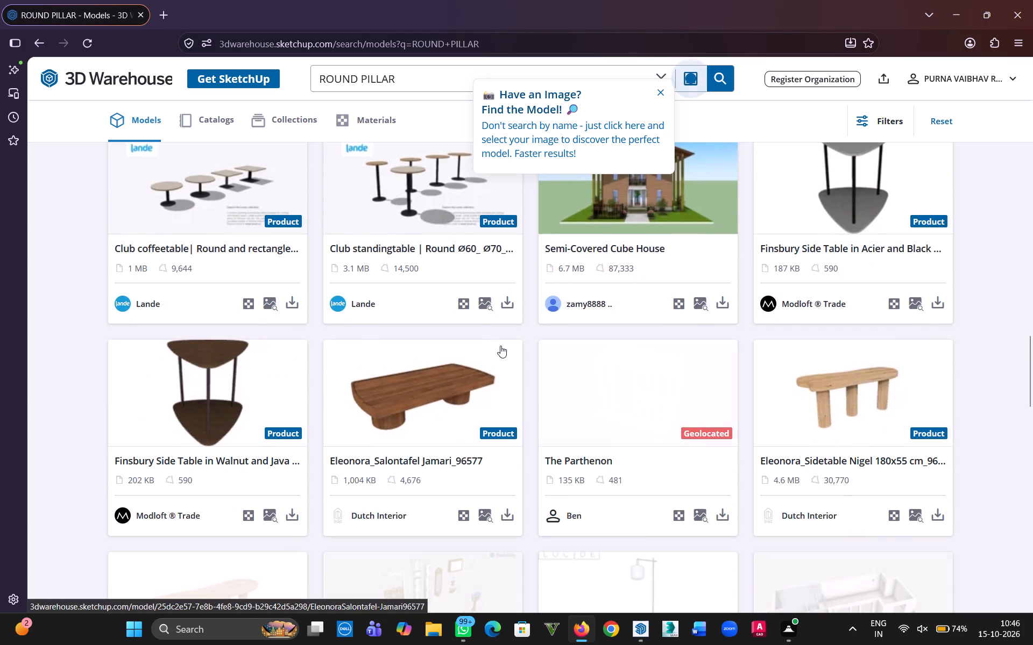
scroll(501, 346, down, 5)
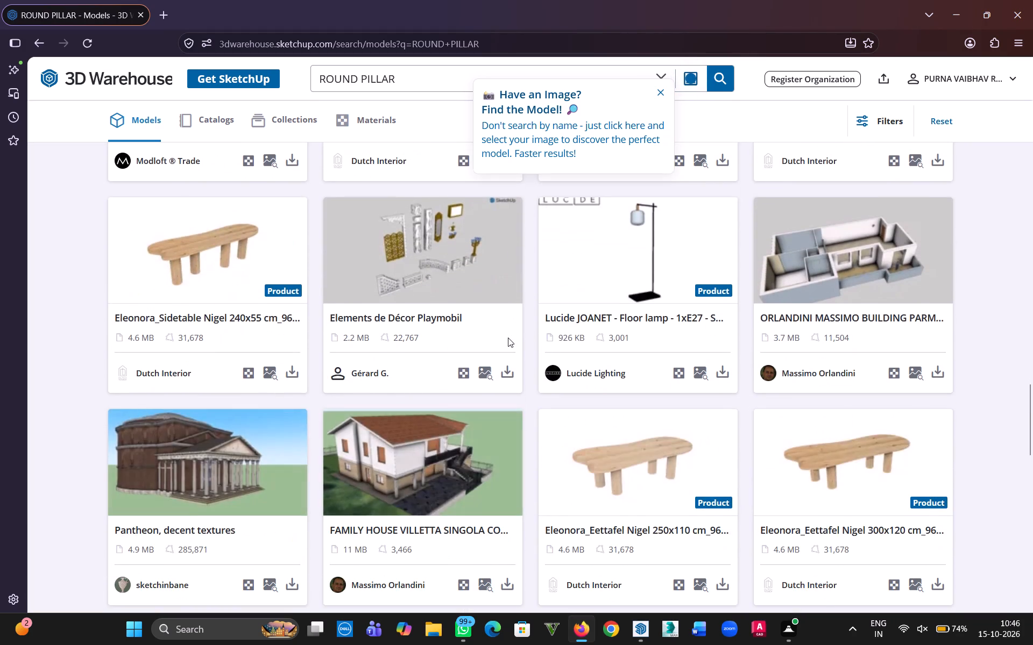
scroll(508, 338, down, 13)
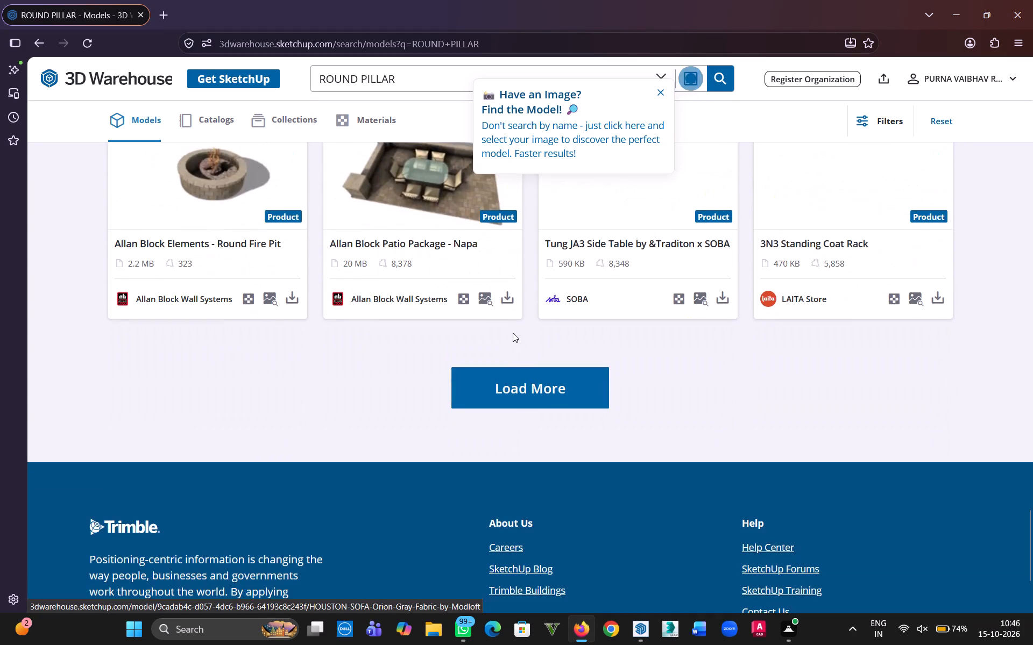
scroll(520, 333, up, 20)
scroll(520, 333, up, 15)
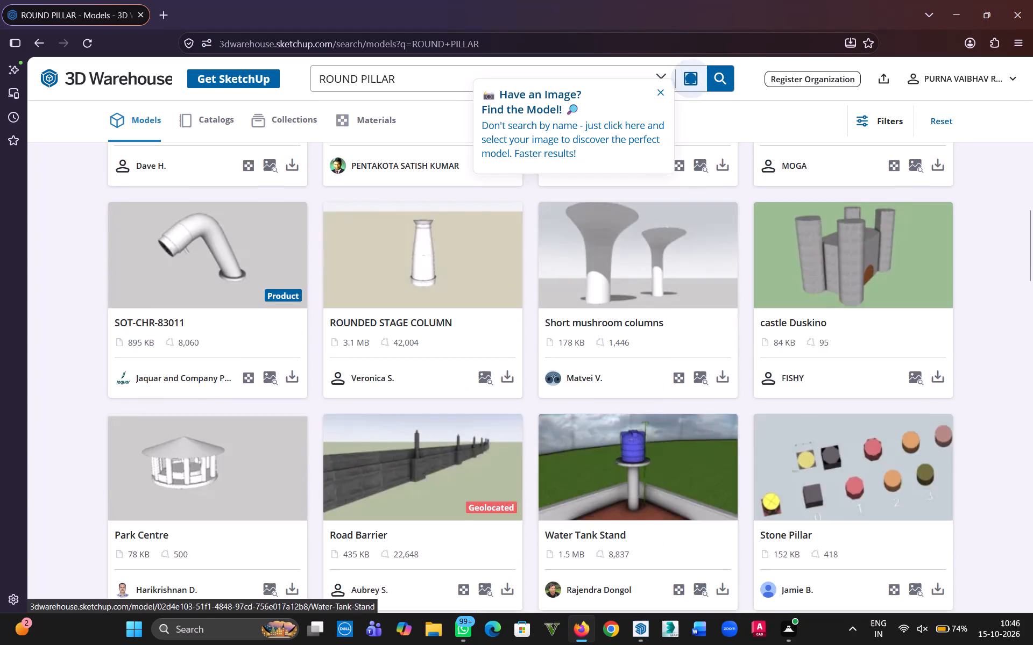
scroll(563, 348, up, 14)
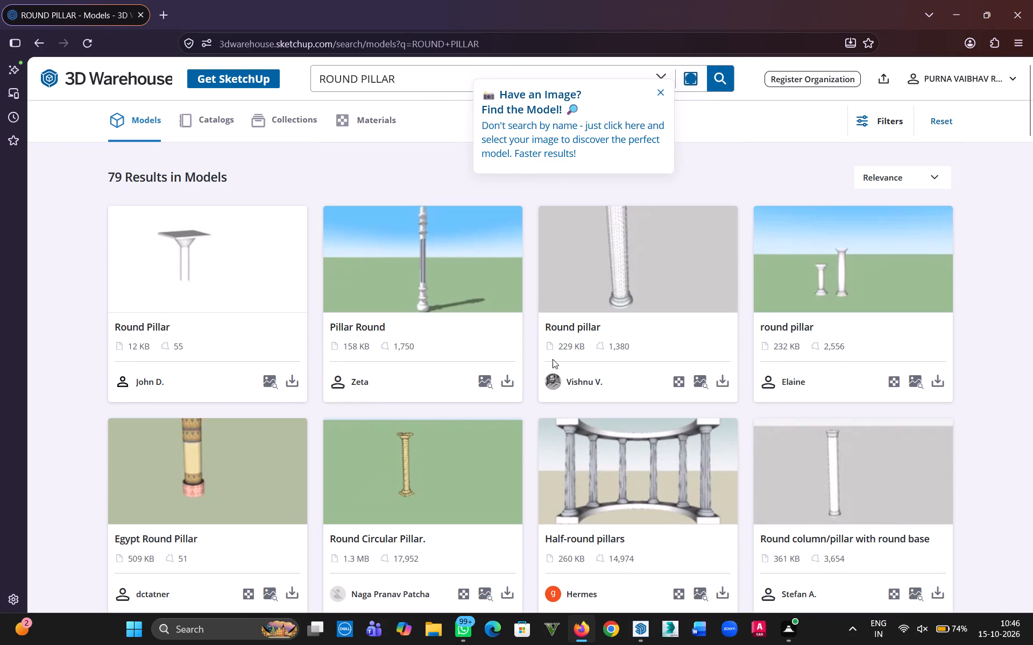
Open the ARCH model with round pillars from the results, examine its preview, and return to the results.
scroll(450, 388, down, 3)
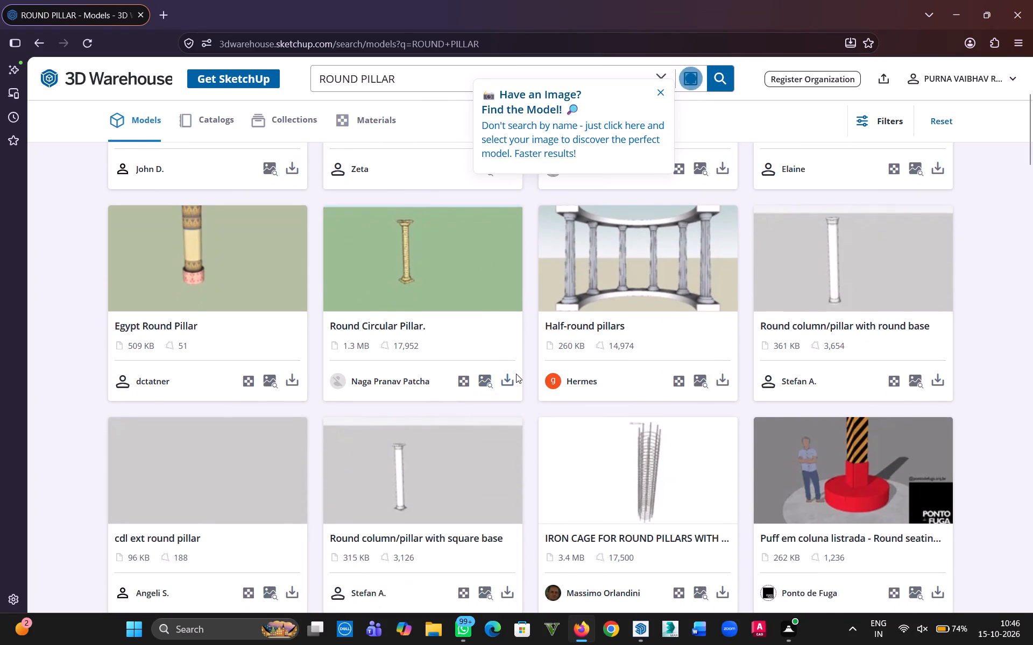
scroll(516, 374, down, 7)
click(440, 369)
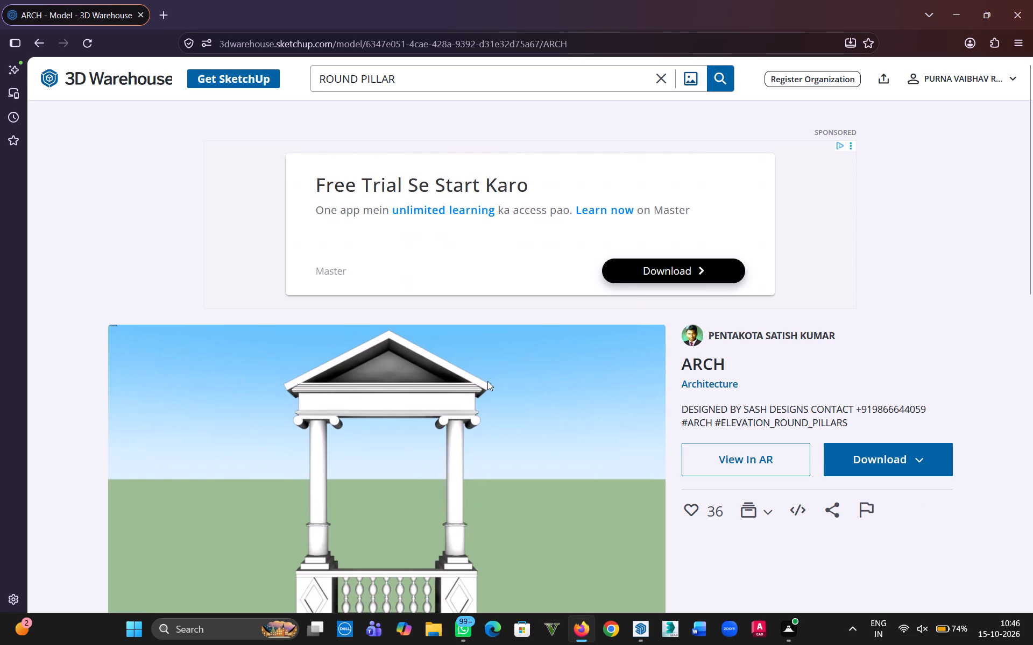
scroll(496, 390, down, 4)
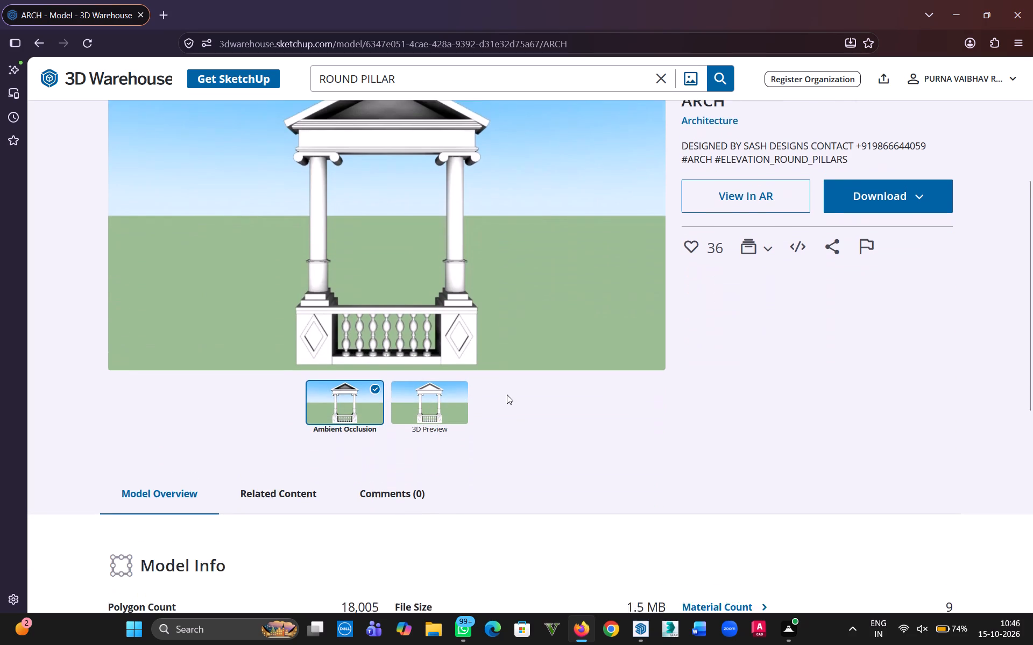
scroll(515, 378, up, 17)
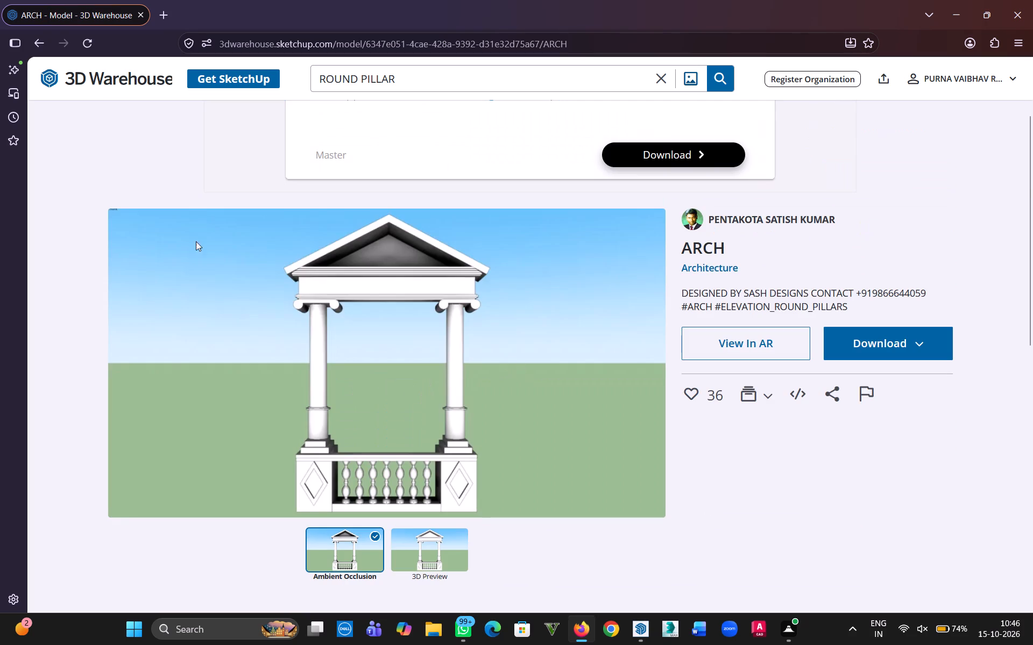
click(42, 42)
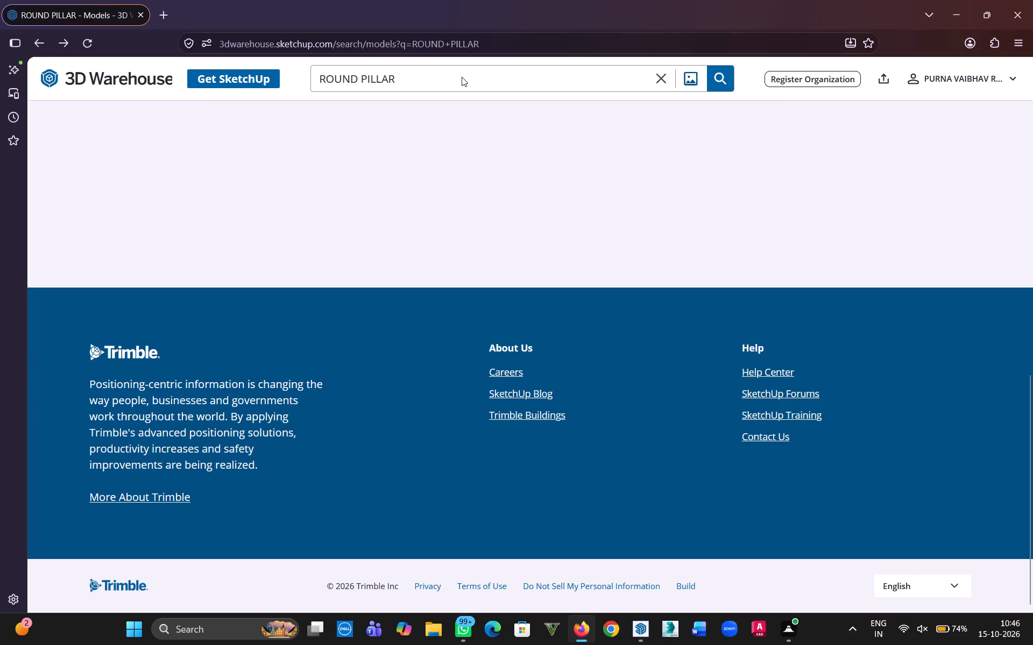
Open the Egypt Round Pillar model and download it as a SketchUp file.
scroll(558, 155, up, 20)
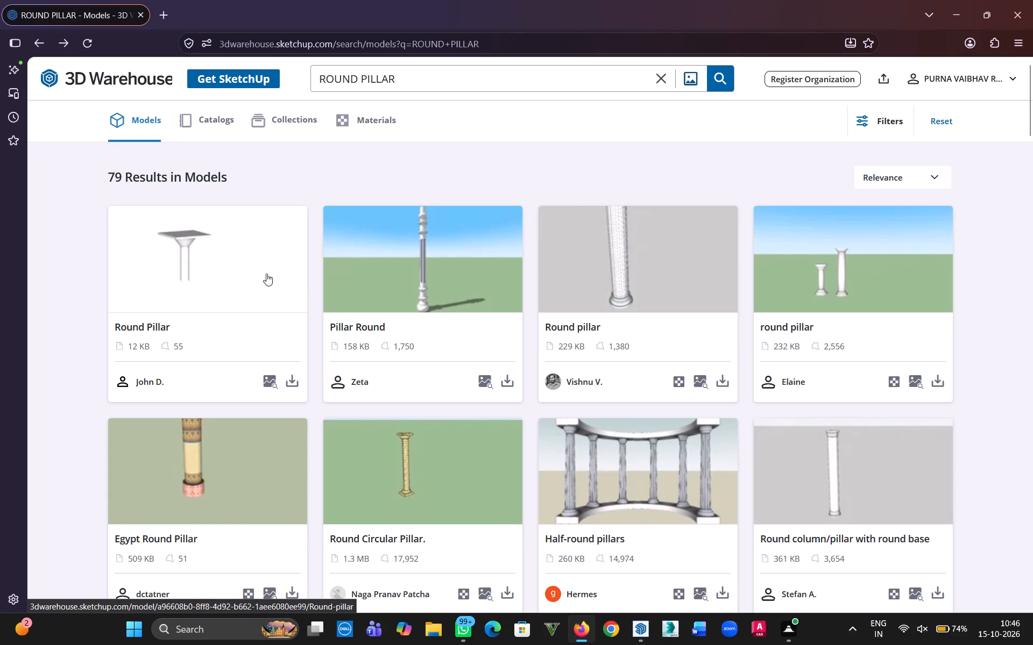
click(240, 484)
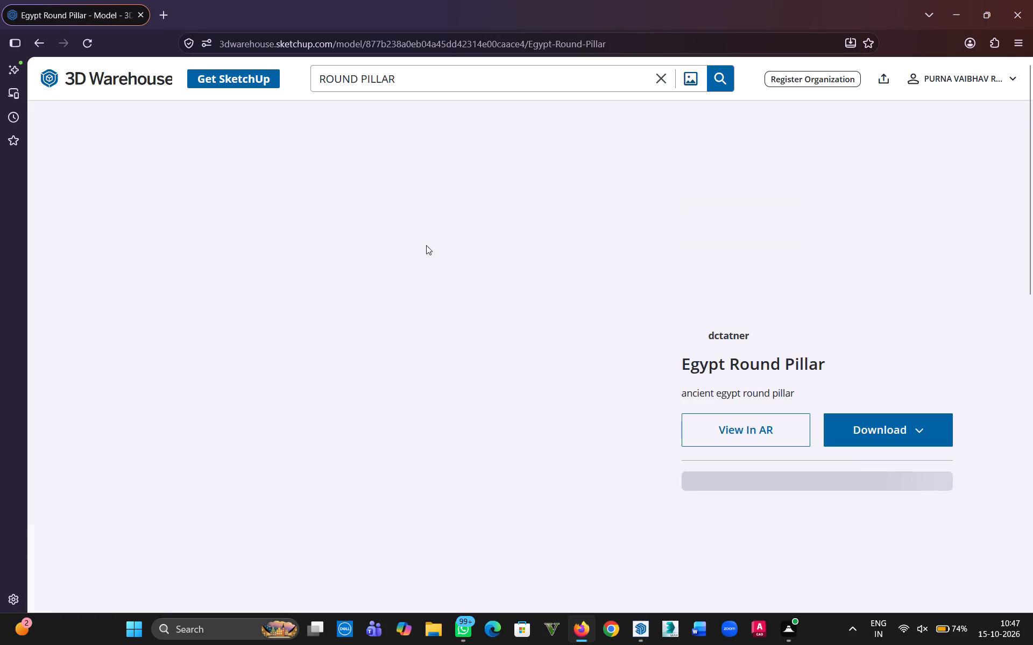
scroll(444, 305, down, 3)
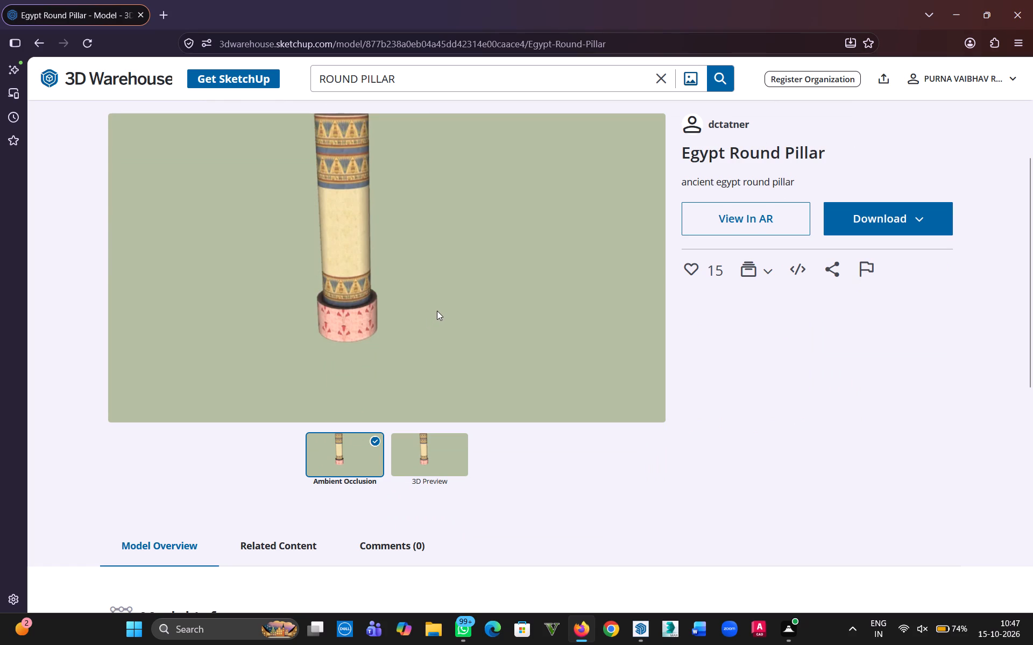
click(925, 225)
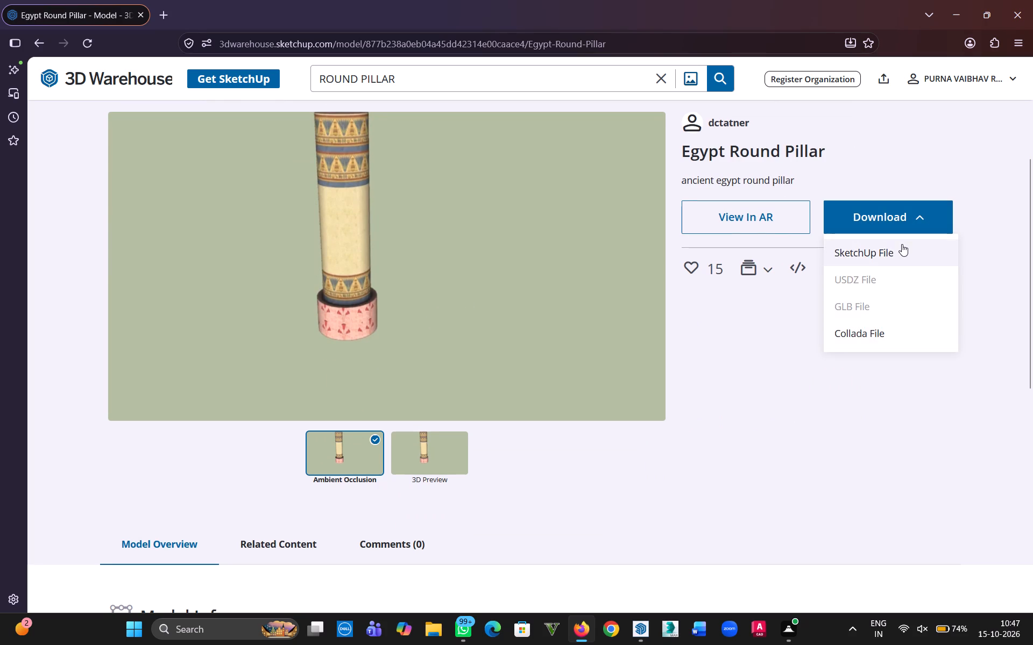
click(901, 245)
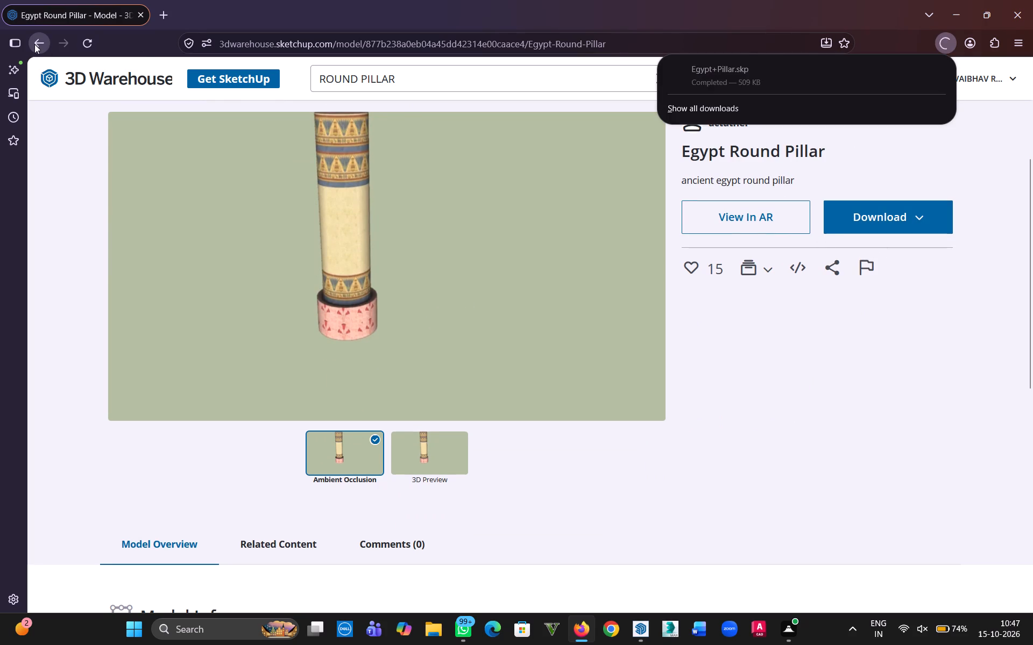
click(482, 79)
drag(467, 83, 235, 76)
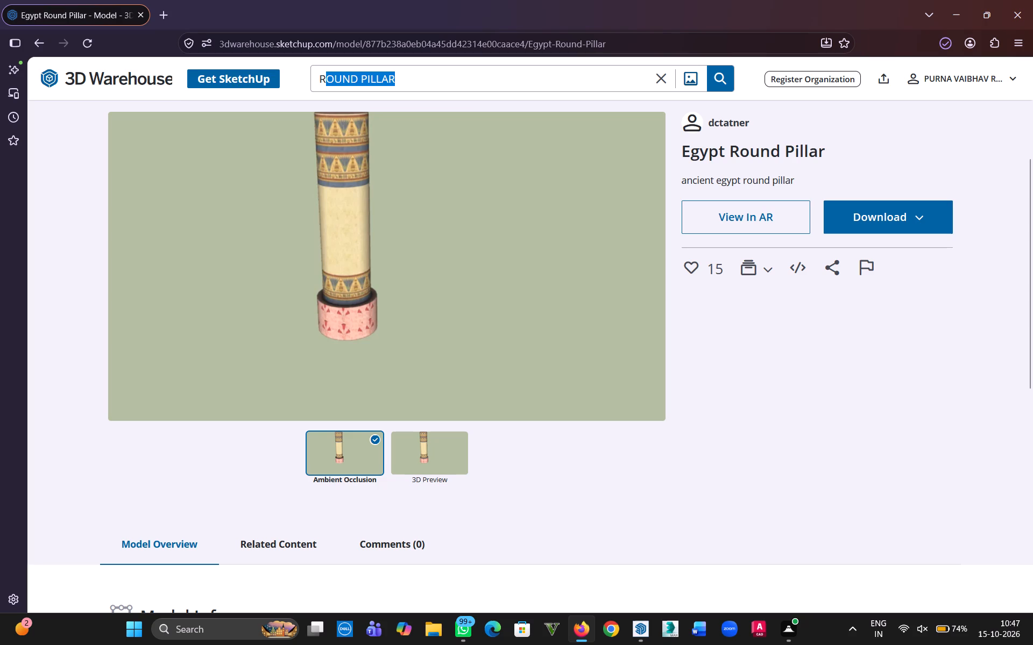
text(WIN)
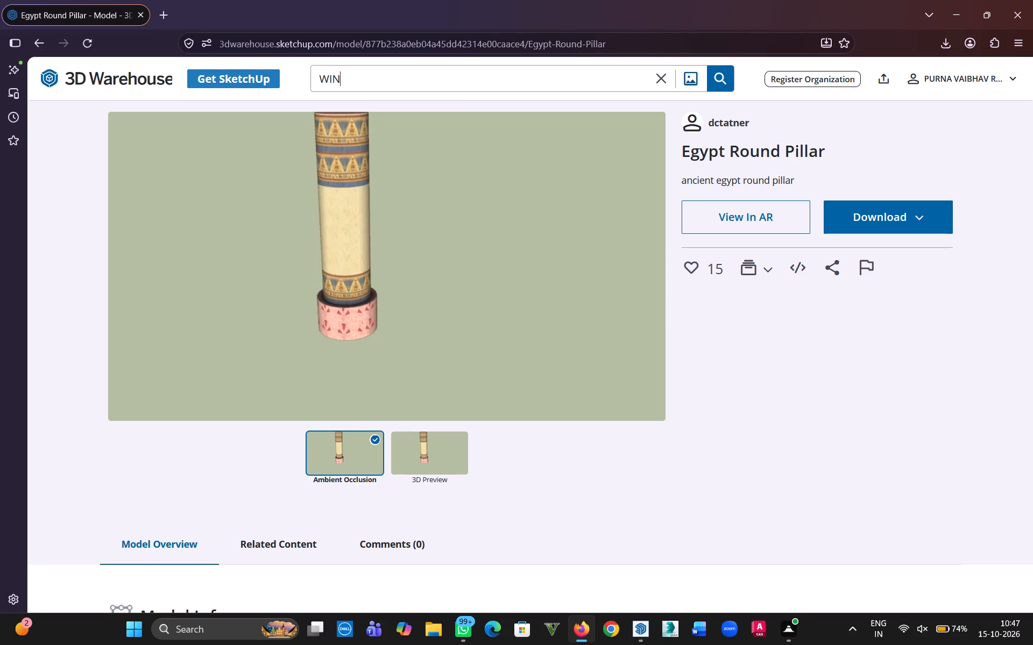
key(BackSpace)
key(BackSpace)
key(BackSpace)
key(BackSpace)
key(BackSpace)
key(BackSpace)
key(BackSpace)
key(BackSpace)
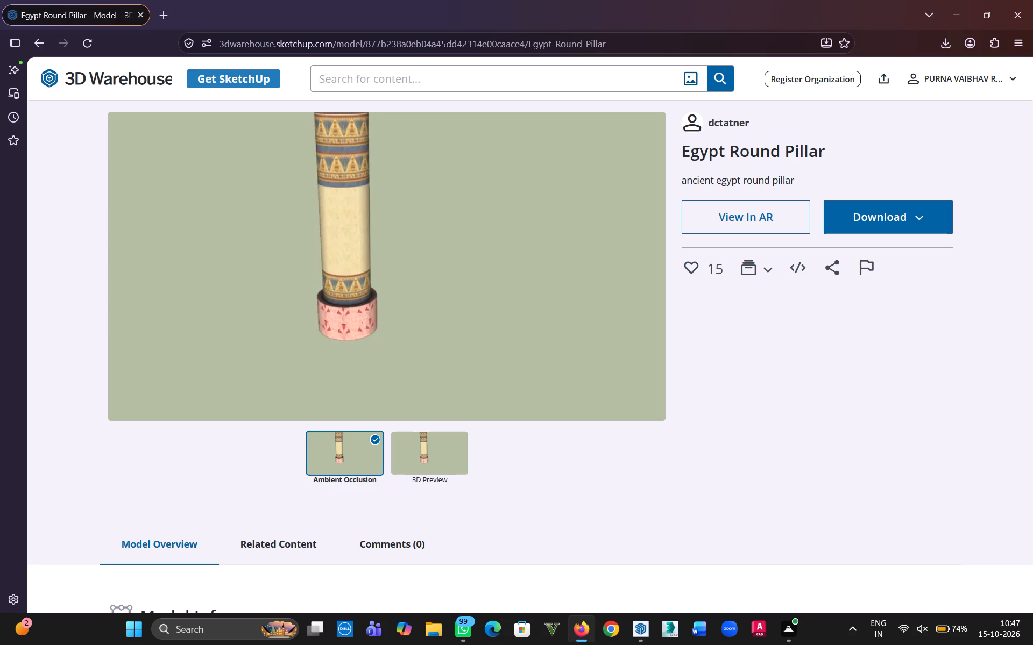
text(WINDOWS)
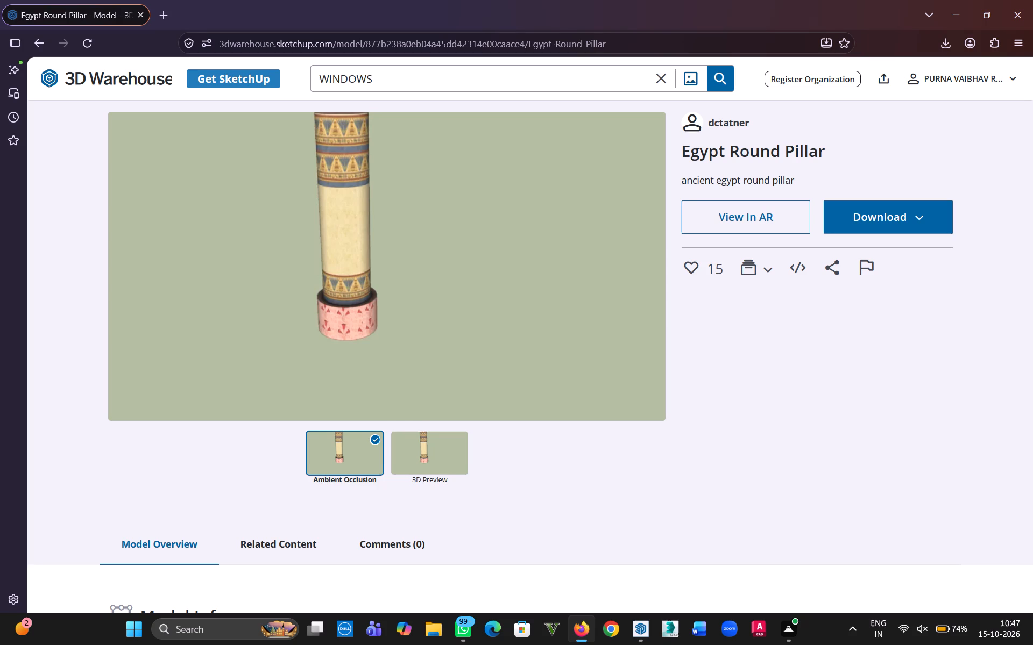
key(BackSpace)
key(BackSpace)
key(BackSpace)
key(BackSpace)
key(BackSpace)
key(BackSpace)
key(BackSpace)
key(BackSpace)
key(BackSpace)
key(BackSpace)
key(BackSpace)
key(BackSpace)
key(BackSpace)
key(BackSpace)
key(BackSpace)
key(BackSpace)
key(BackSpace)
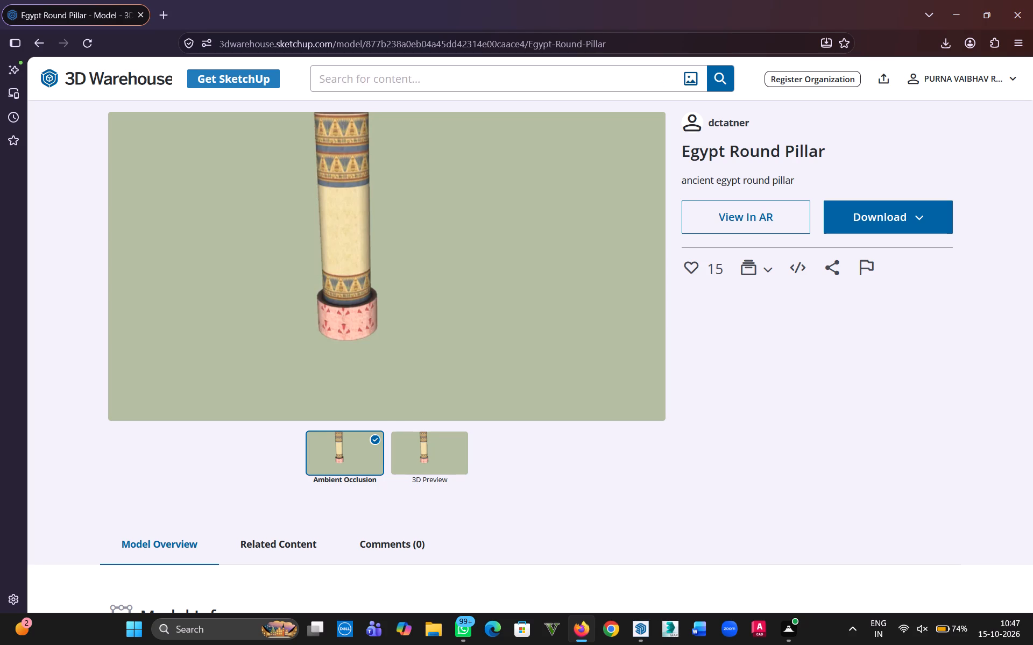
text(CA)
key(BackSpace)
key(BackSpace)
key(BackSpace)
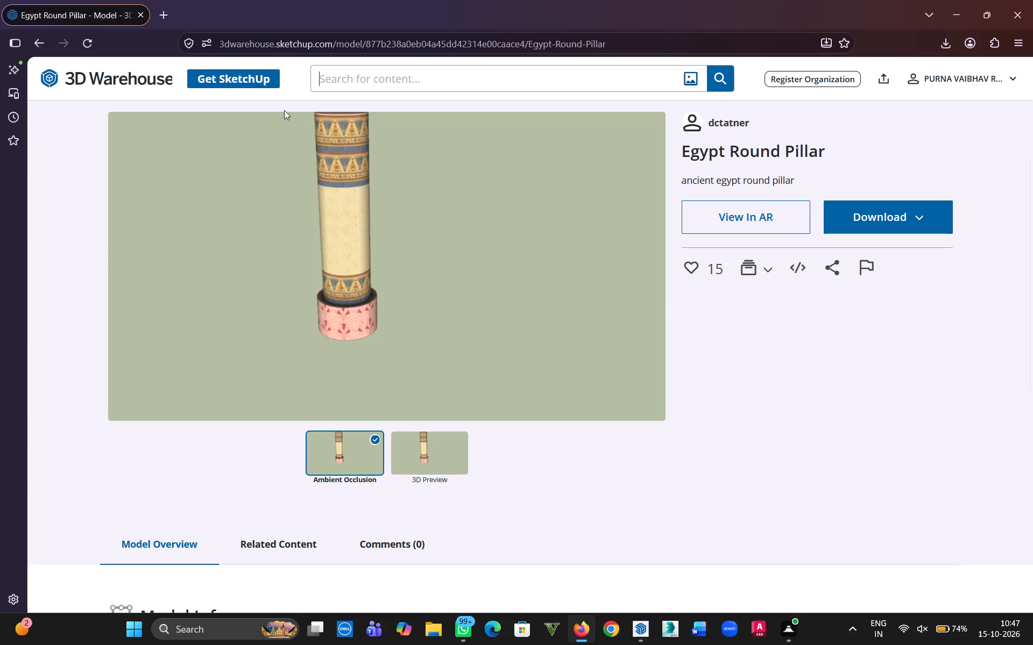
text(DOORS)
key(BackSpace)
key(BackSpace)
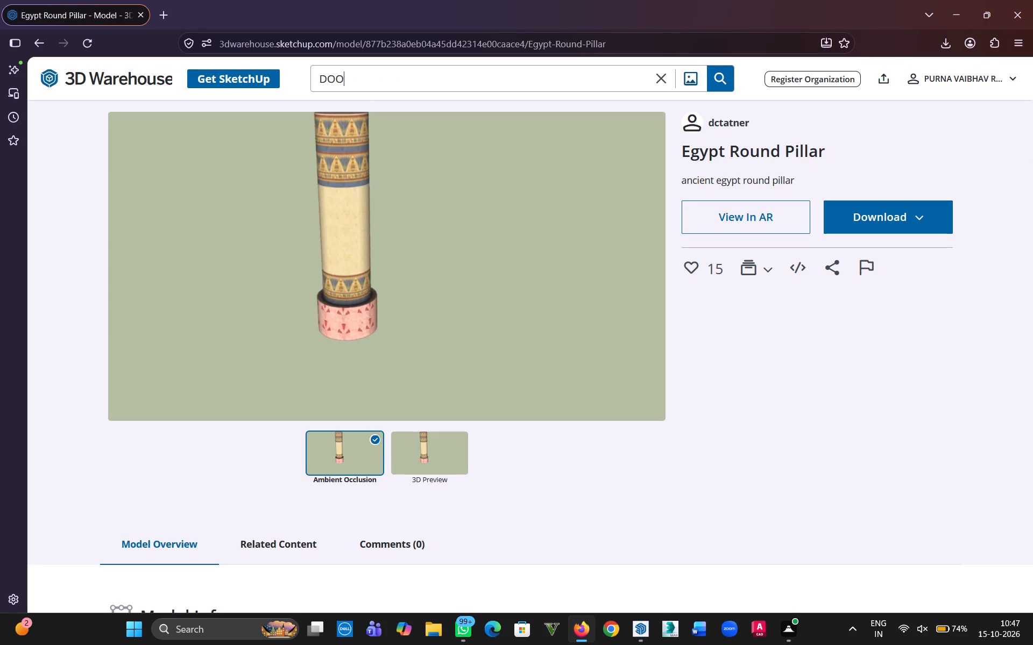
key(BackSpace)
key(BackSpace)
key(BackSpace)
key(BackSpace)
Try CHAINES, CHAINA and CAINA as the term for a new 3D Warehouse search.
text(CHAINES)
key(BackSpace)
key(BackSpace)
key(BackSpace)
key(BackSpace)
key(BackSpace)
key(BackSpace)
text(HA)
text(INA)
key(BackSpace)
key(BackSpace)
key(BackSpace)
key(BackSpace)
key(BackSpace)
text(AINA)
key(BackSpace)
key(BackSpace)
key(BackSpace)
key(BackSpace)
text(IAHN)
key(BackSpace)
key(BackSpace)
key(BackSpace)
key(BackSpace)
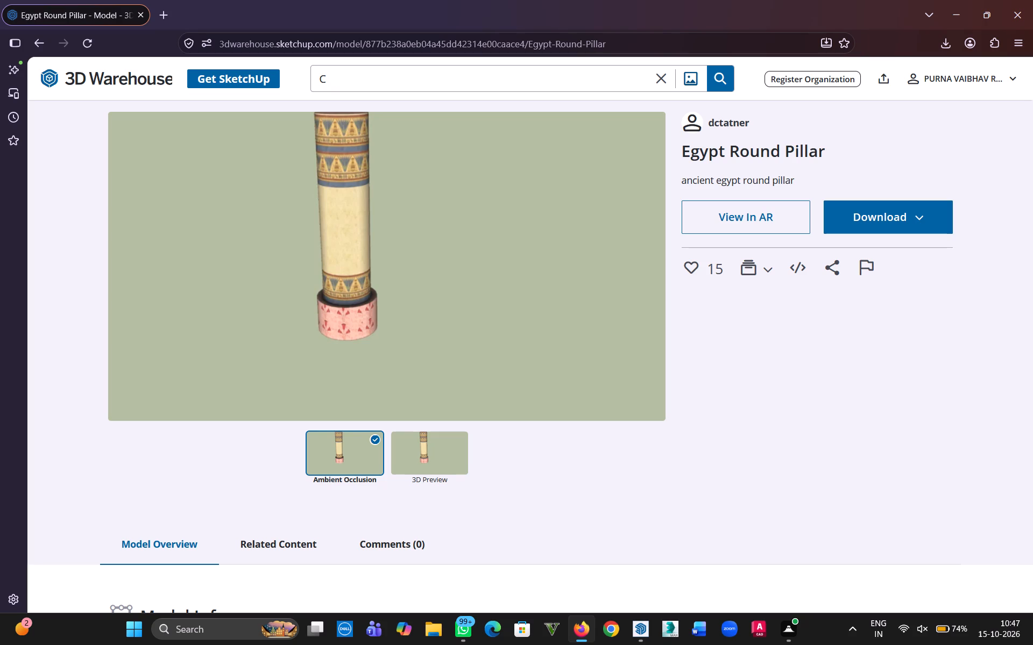
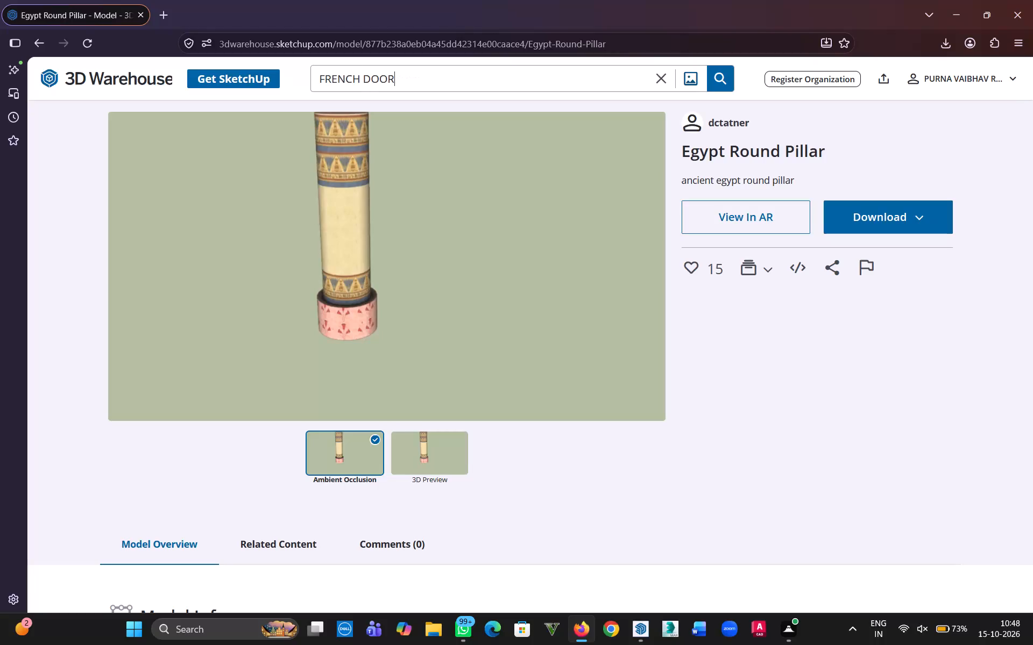
Search 3D Warehouse for FRENCH DOORS and dismiss the image-search tip.
key(Return)
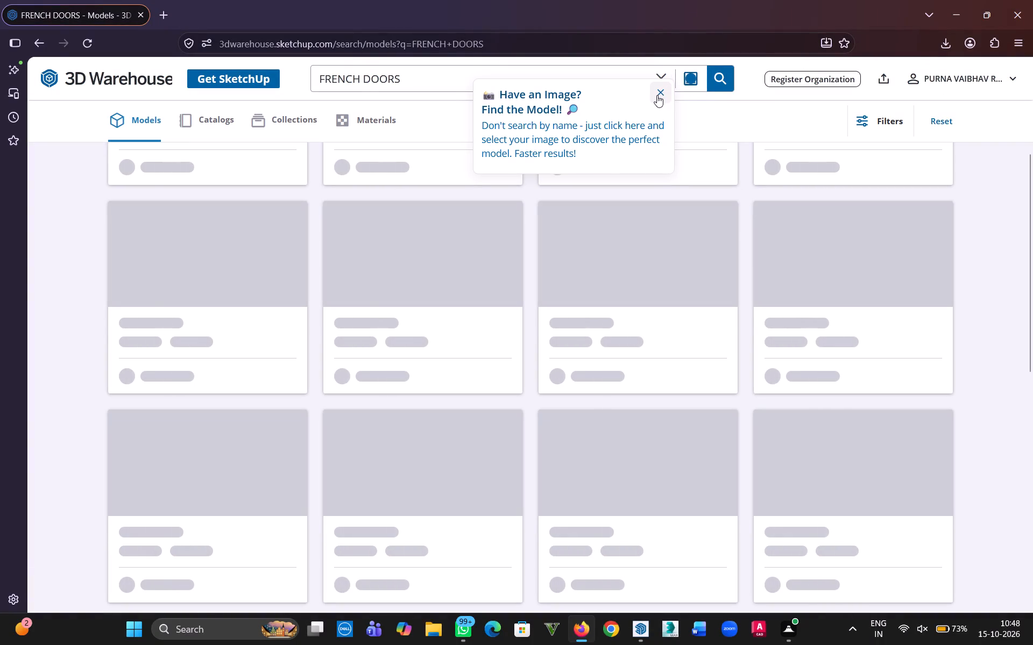
click(657, 95)
click(664, 96)
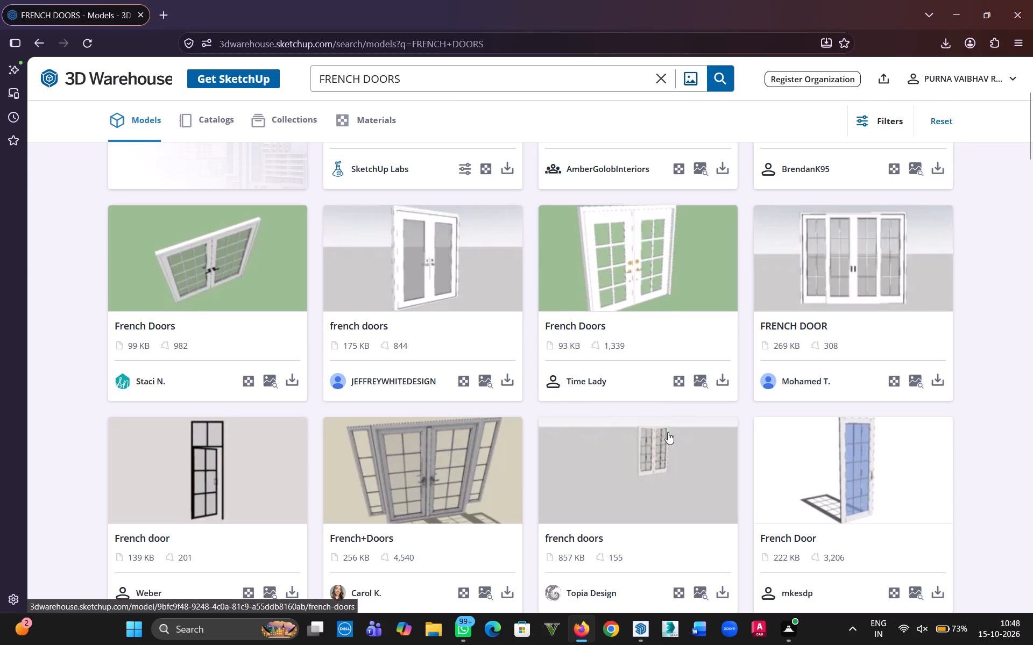
Find the white double-leaf French Doors model by Inspire Architecture in the results and download it as a SketchUp file.
middle_drag(663, 432, 621, 309)
scroll(585, 390, down, 4)
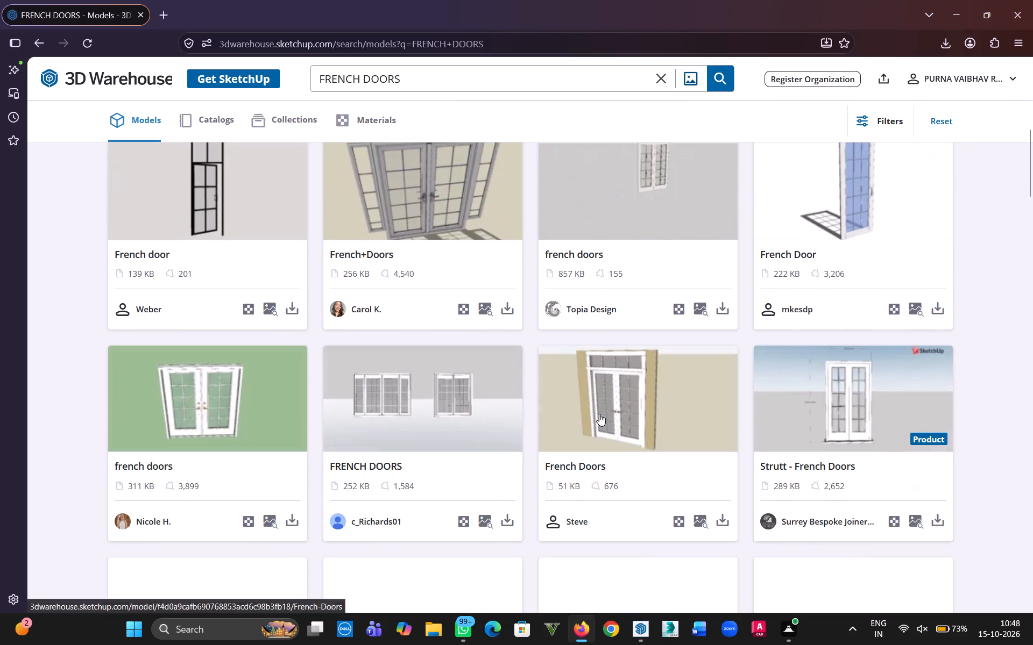
scroll(518, 404, down, 2)
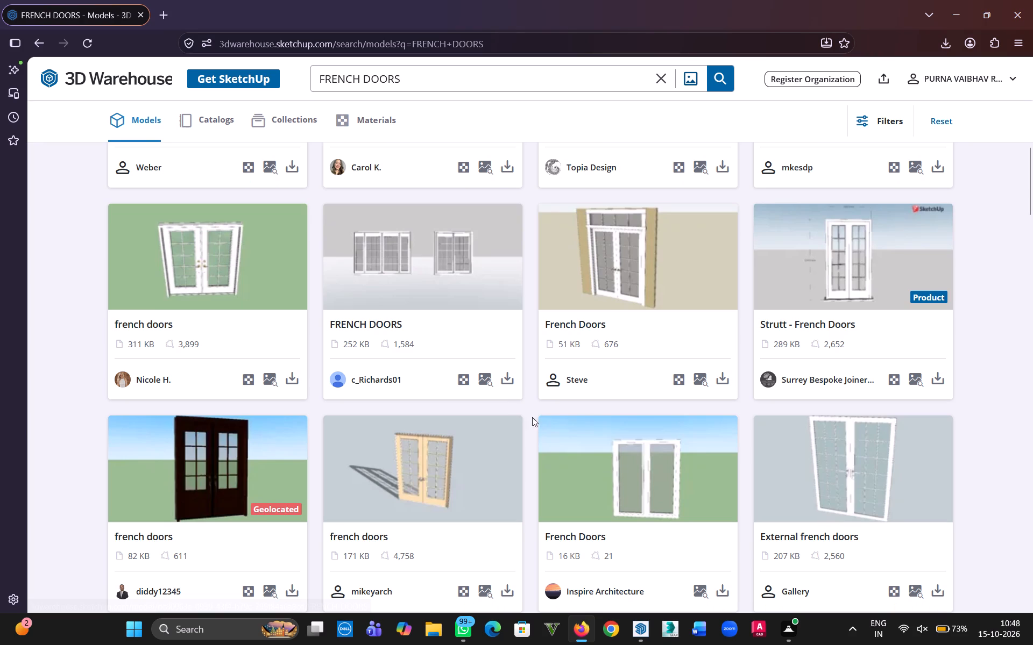
scroll(627, 467, down, 2)
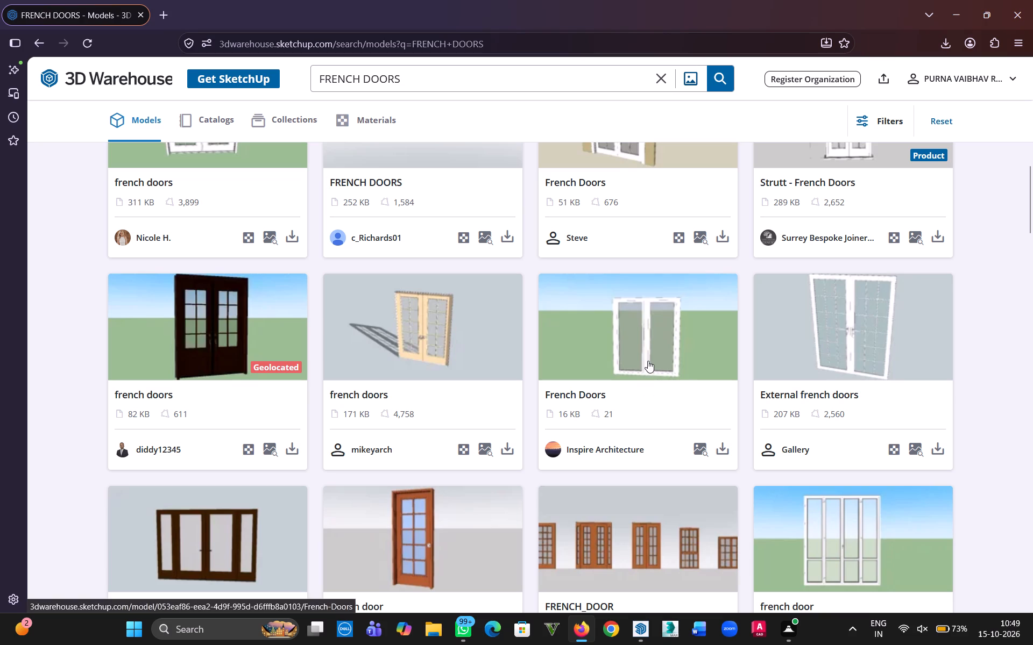
scroll(693, 412, up, 8)
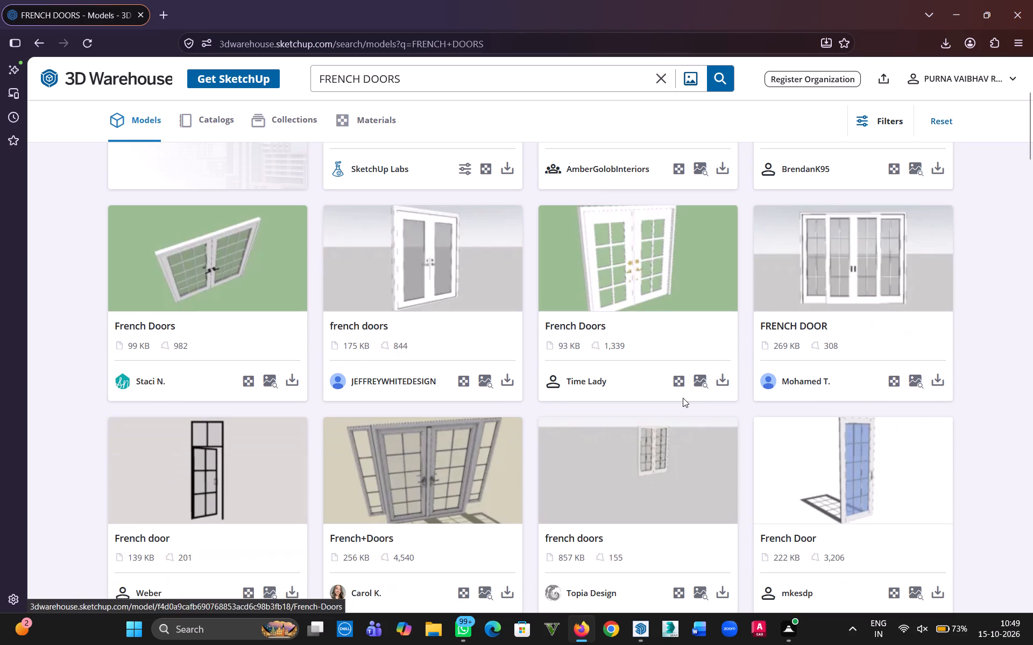
scroll(673, 381, down, 4)
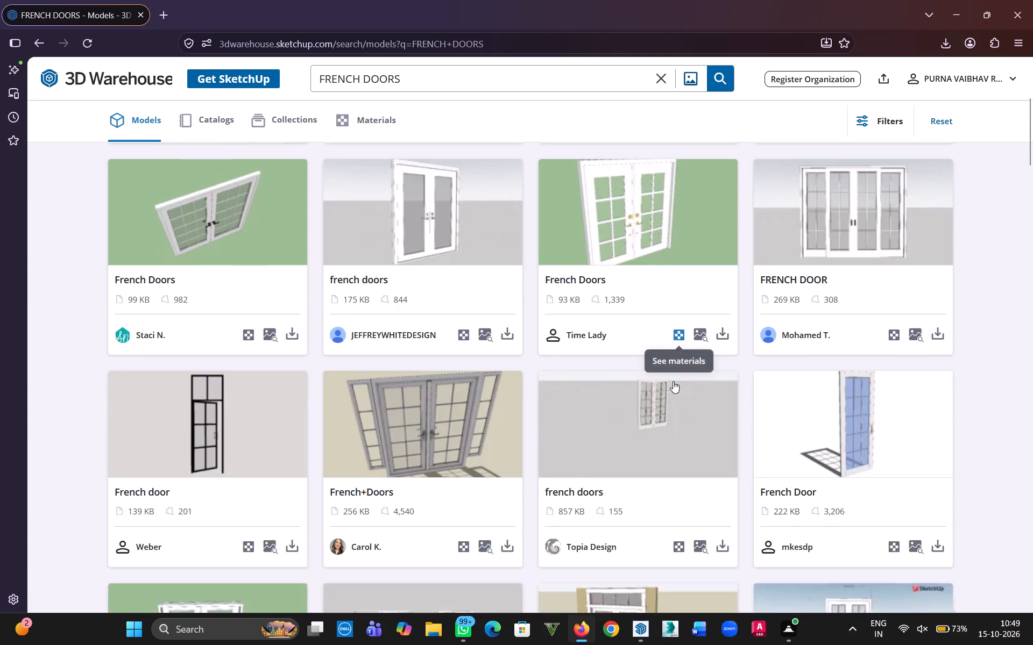
scroll(673, 381, down, 5)
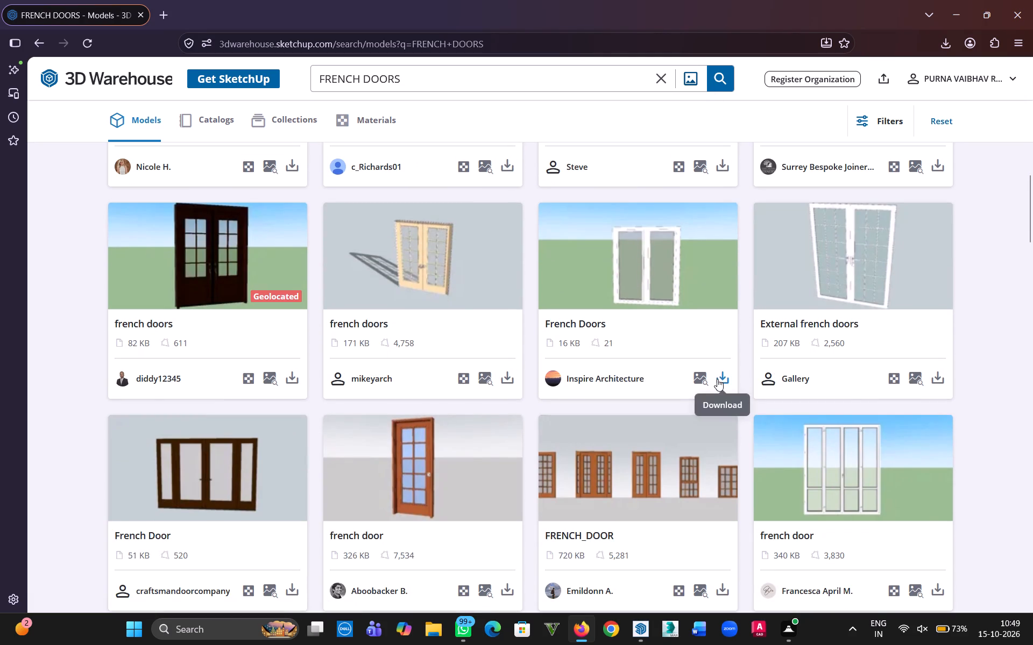
click(717, 379)
click(732, 403)
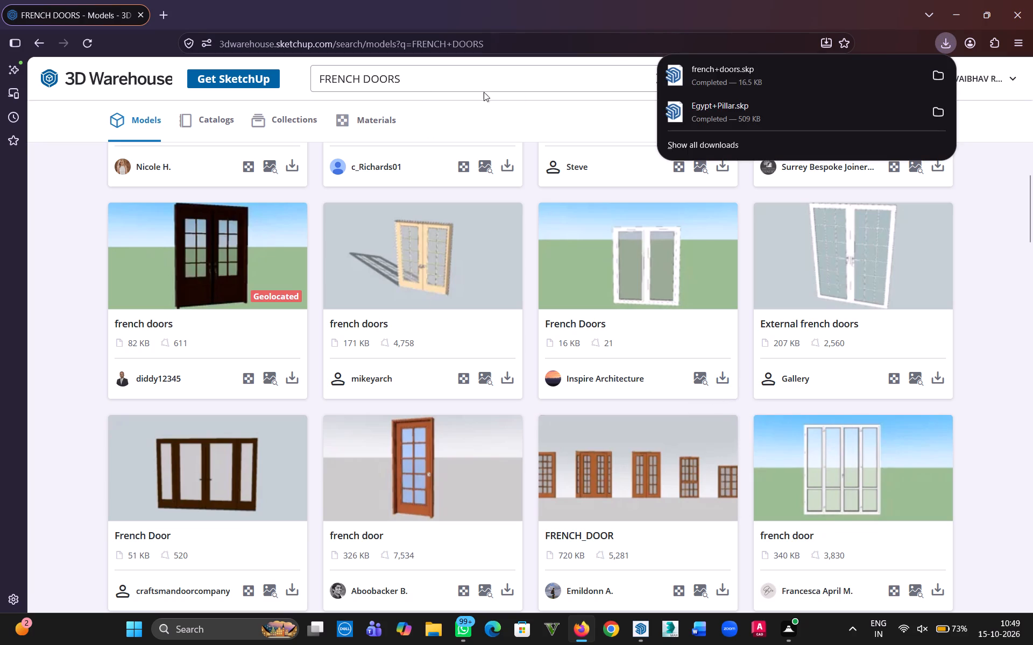
Replace the search term with GLASS WINDOW and run the search.
click(458, 82)
drag(448, 85, 280, 81)
text(GLASS WINDOW)
key(Return)
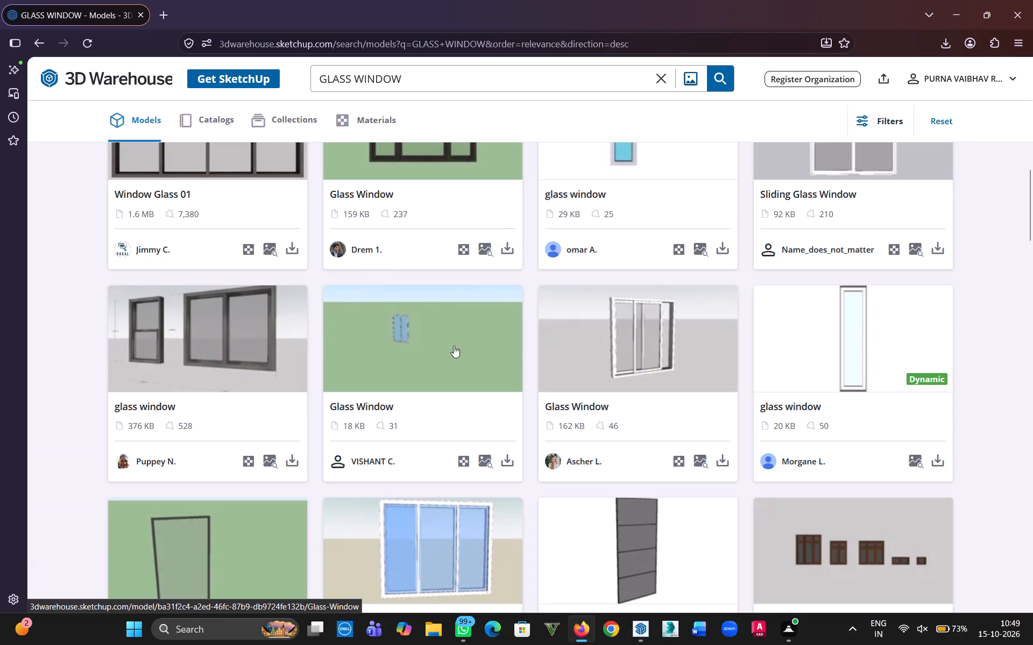
Look through the GLASS WINDOW model results for a window suited to the building elevation.
scroll(503, 361, up, 3)
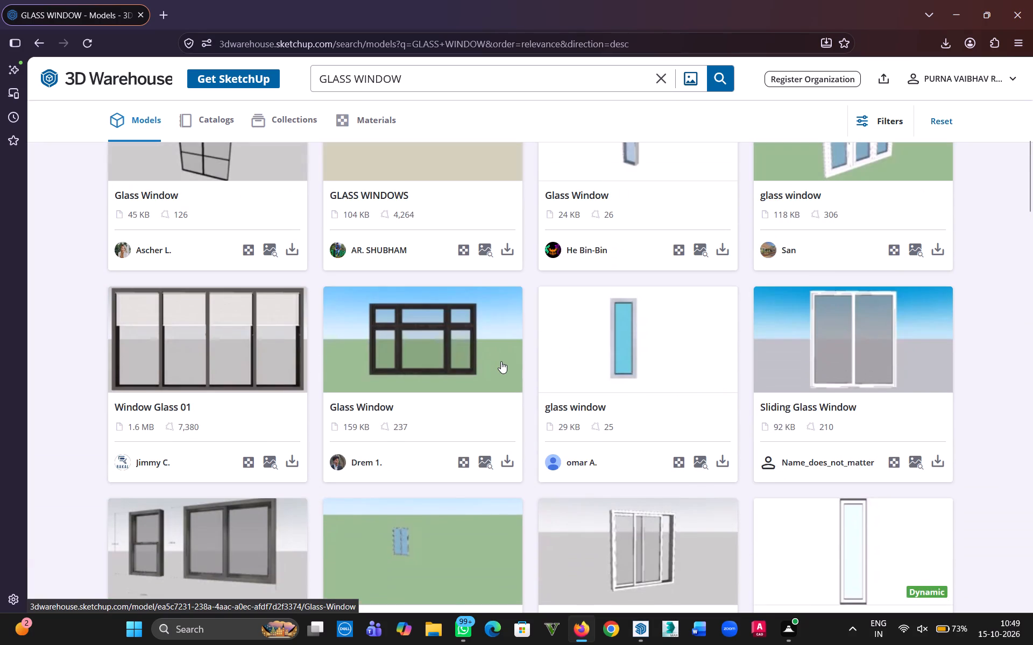
scroll(501, 362, up, 8)
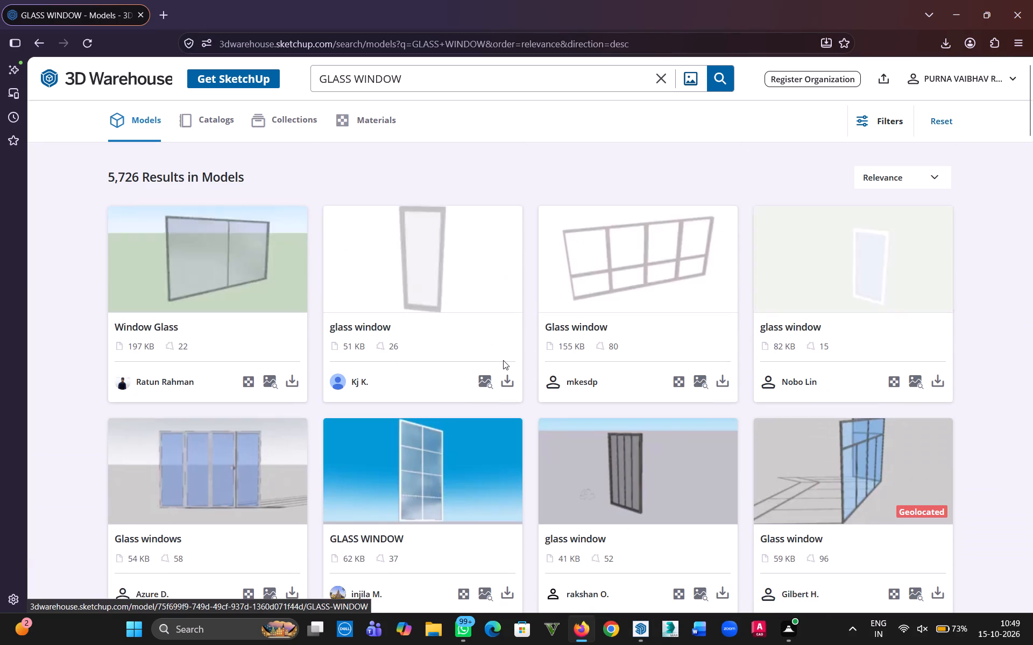
scroll(503, 362, up, 5)
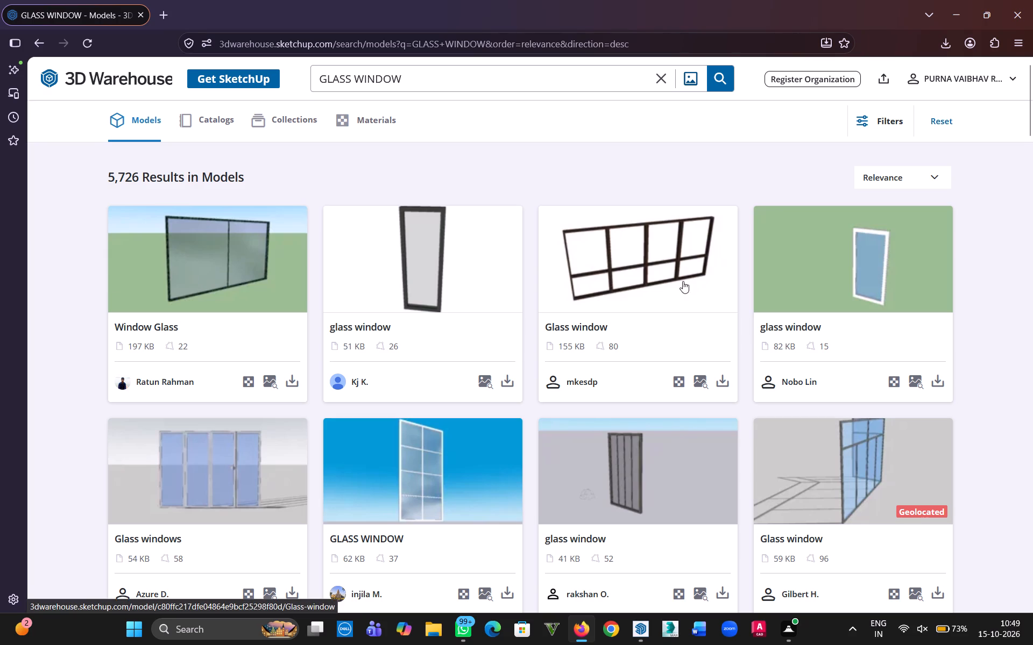
scroll(658, 291, down, 9)
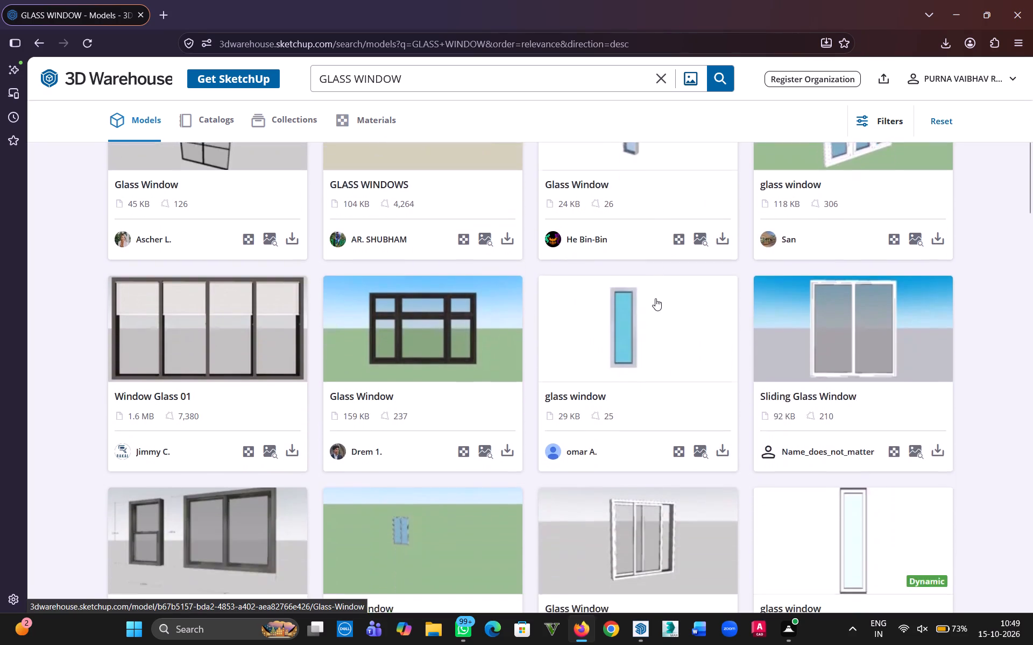
scroll(655, 298, down, 7)
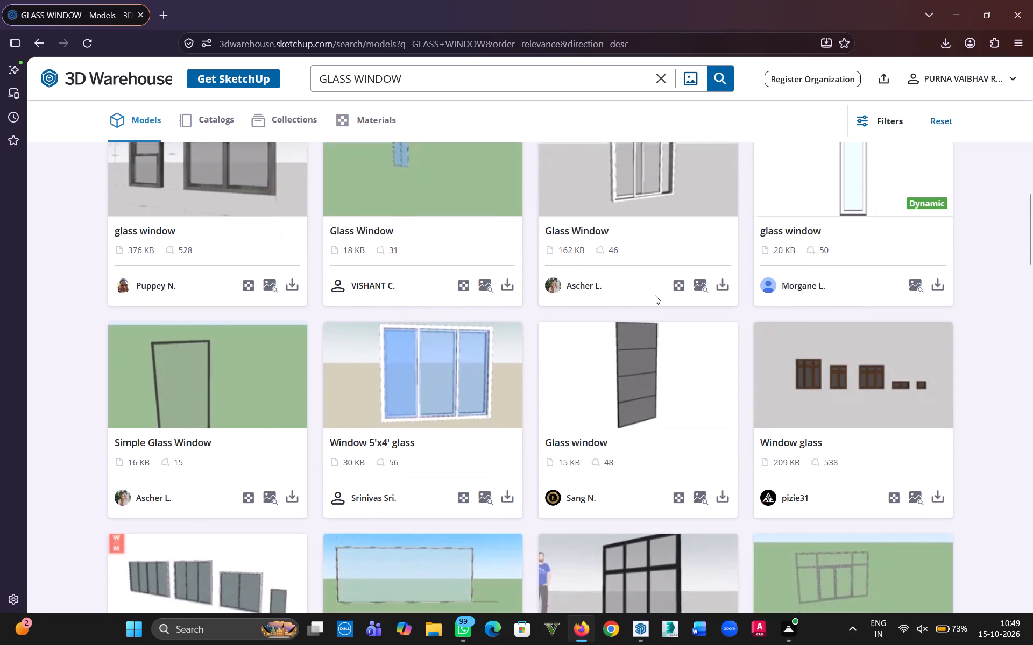
scroll(653, 294, down, 2)
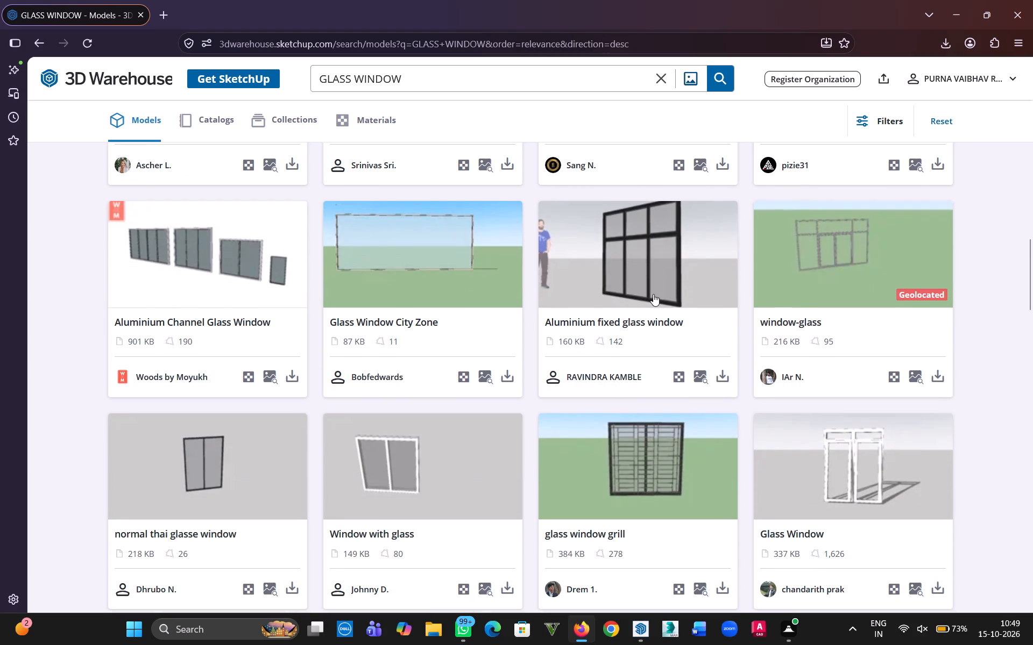
scroll(650, 290, down, 3)
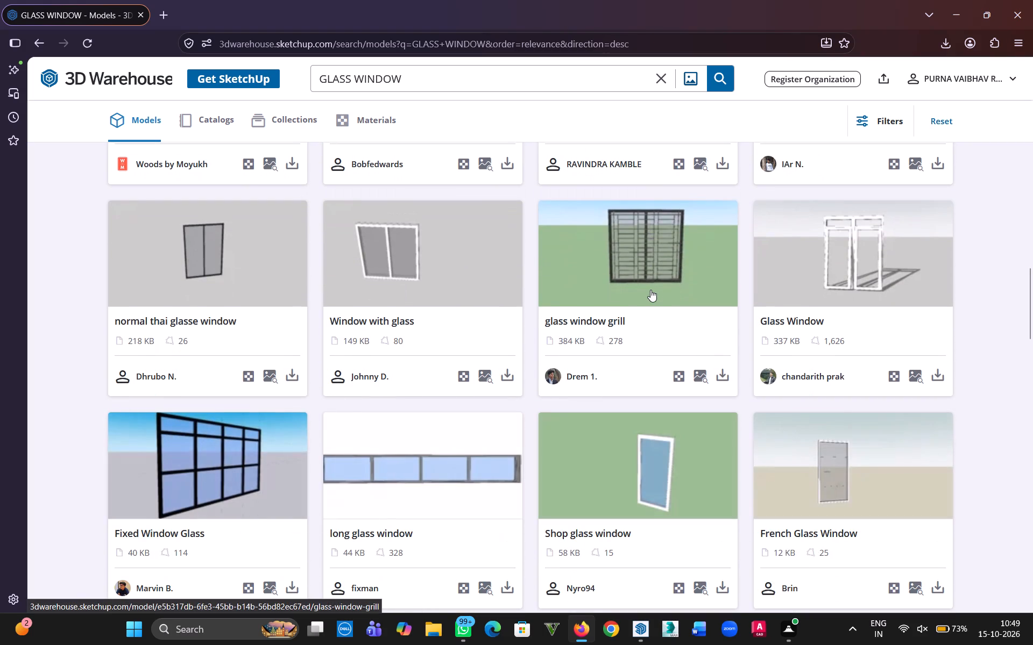
scroll(647, 289, down, 4)
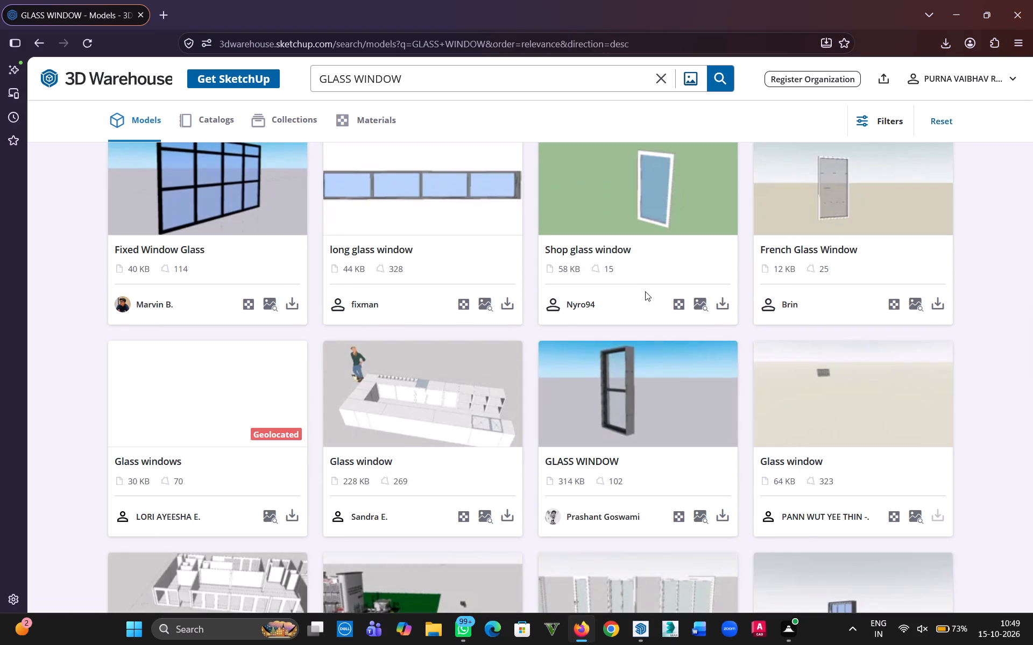
scroll(645, 291, down, 7)
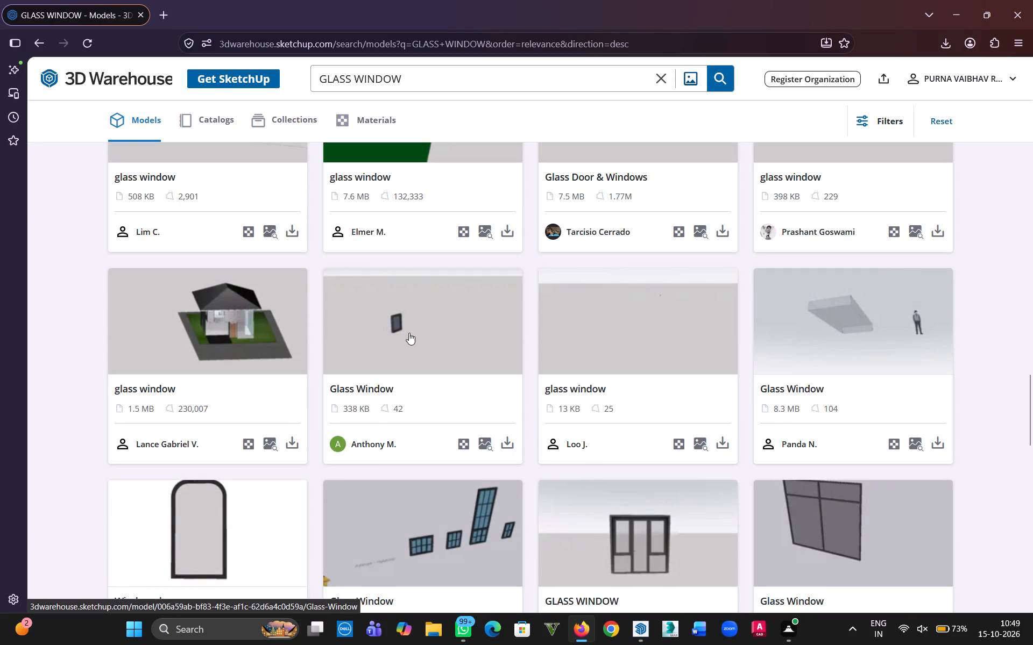
scroll(407, 334, up, 5)
scroll(399, 357, down, 6)
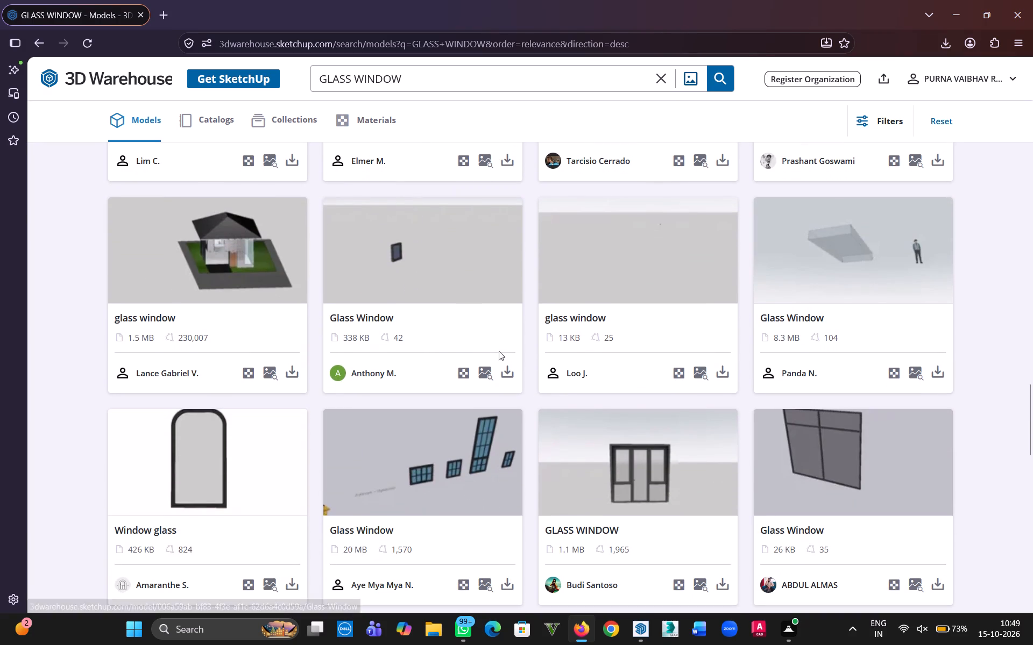
Download the 338 KB Glass Window model with the small dark-framed window as a SketchUp file.
click(508, 371)
click(544, 408)
scroll(473, 378, down, 2)
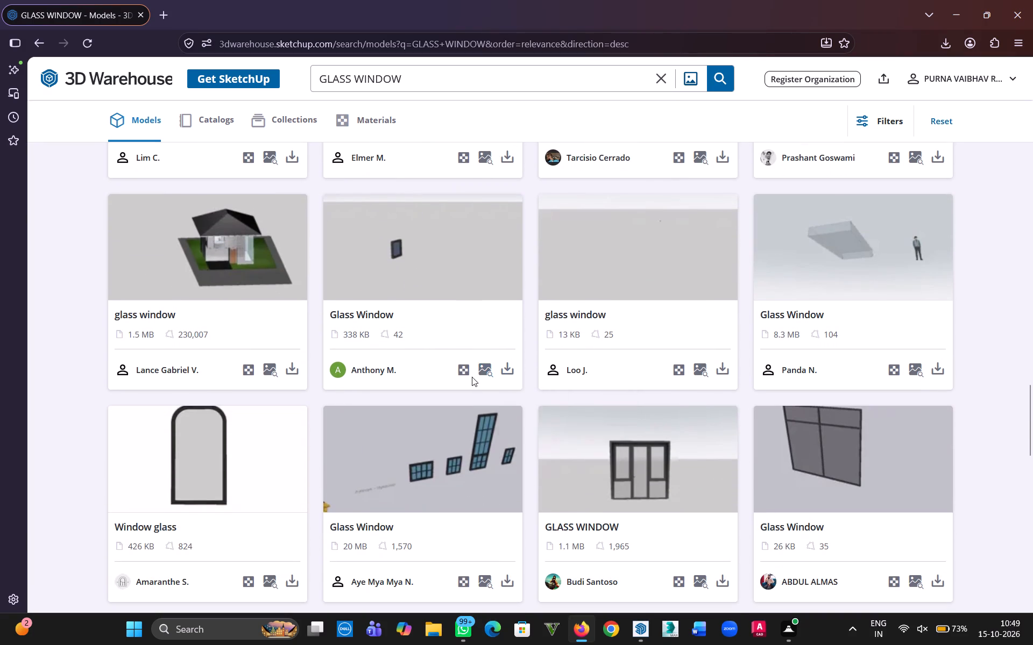
scroll(472, 377, down, 7)
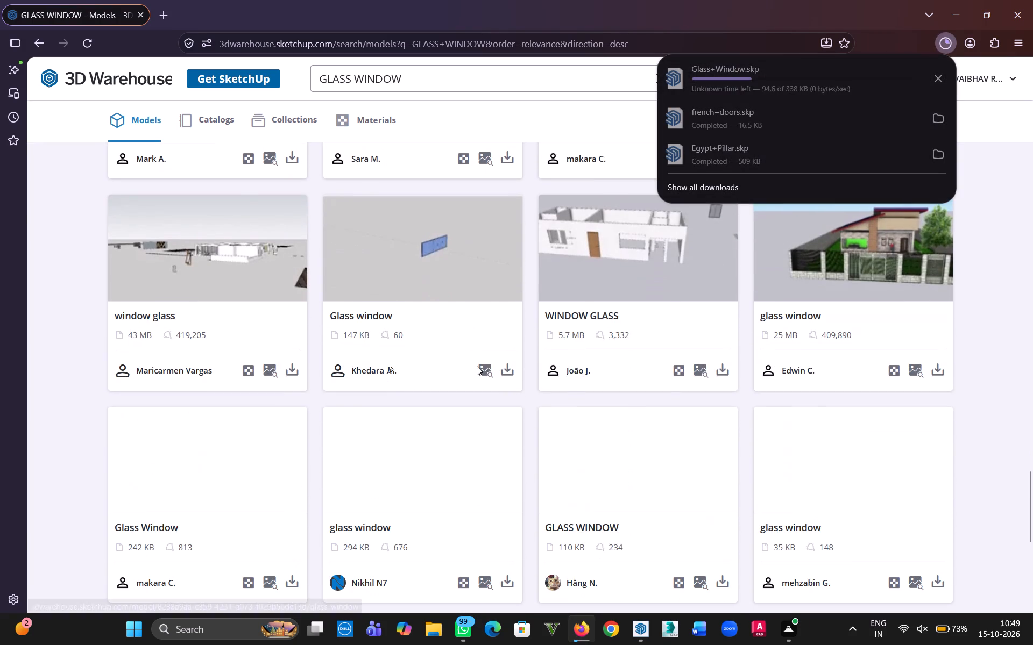
scroll(477, 365, down, 4)
scroll(478, 355, up, 3)
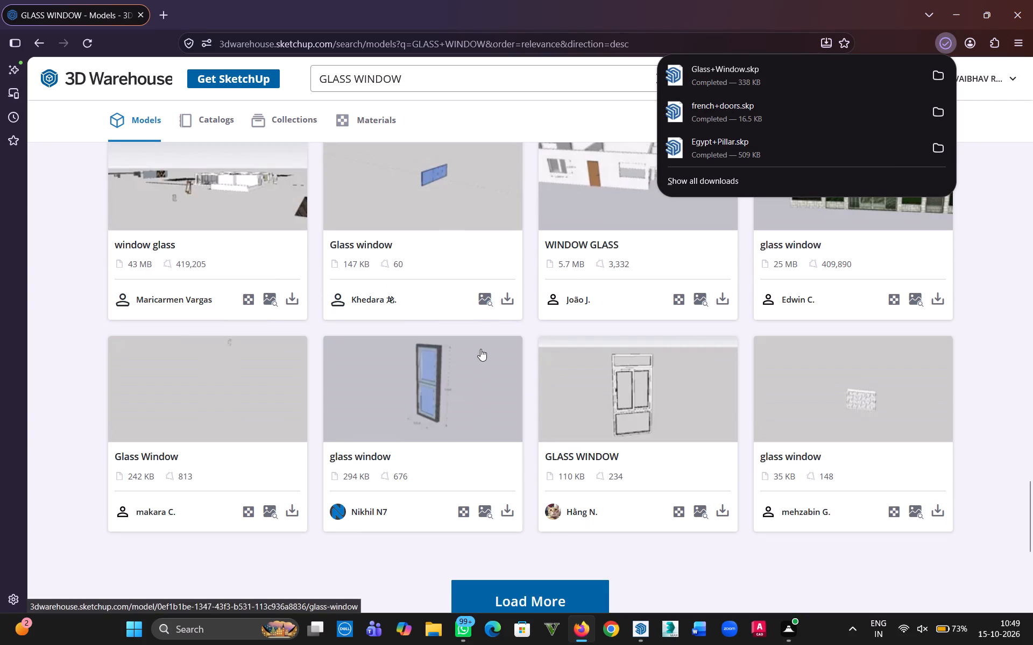
Open the downloaded Glass+Window.skp file in SketchUp.
click(714, 65)
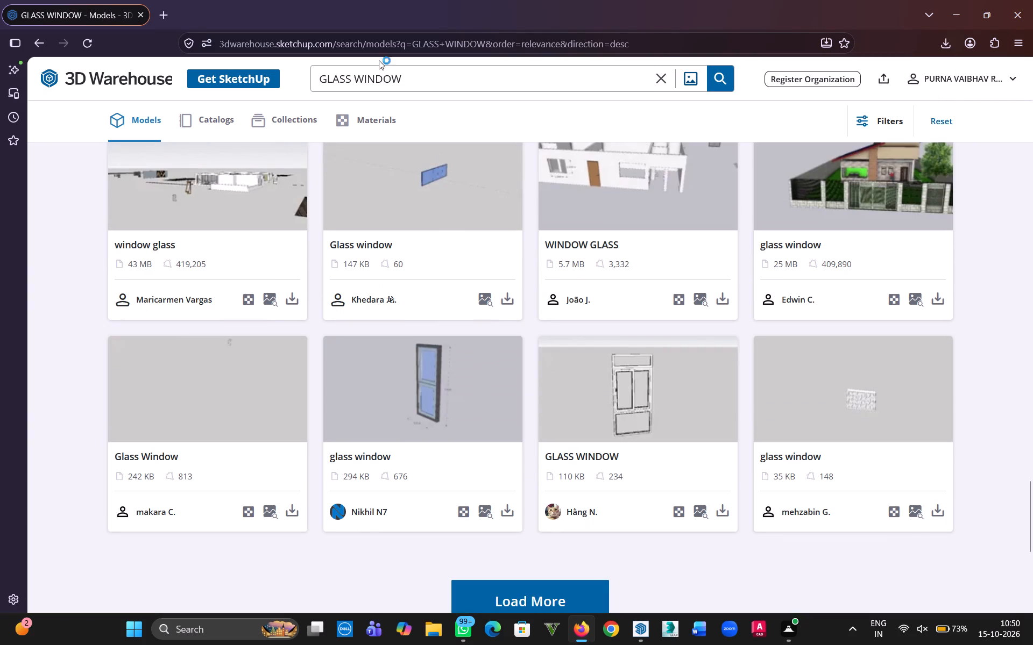
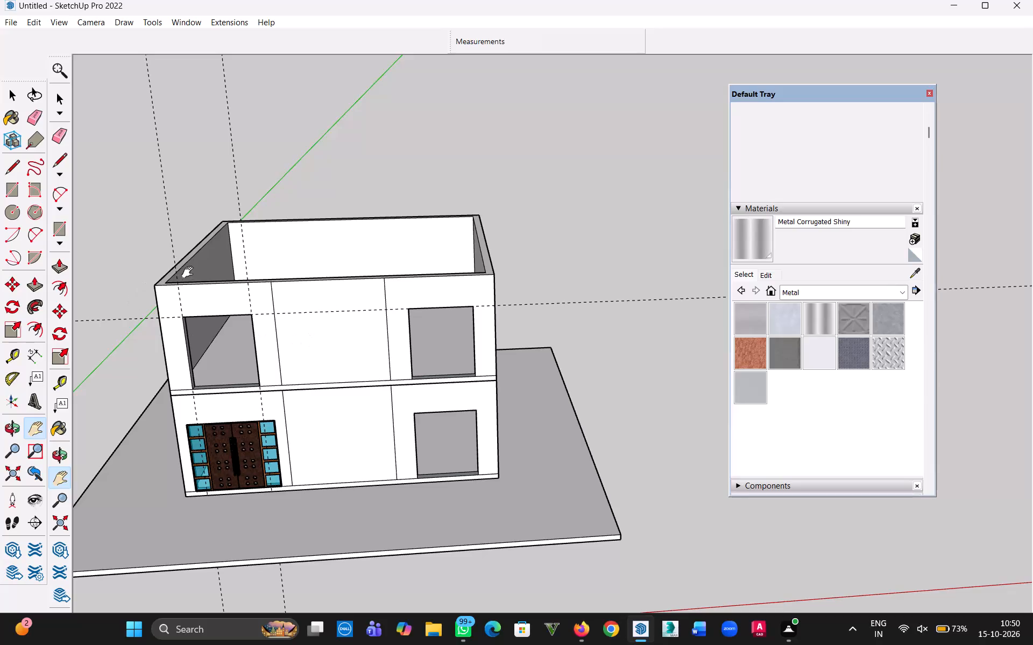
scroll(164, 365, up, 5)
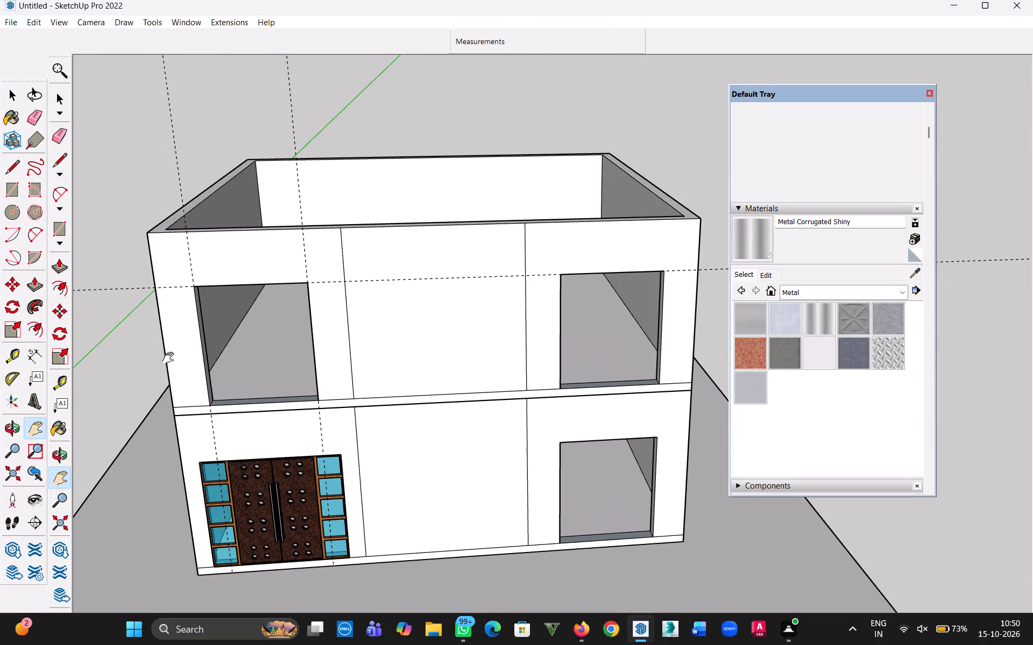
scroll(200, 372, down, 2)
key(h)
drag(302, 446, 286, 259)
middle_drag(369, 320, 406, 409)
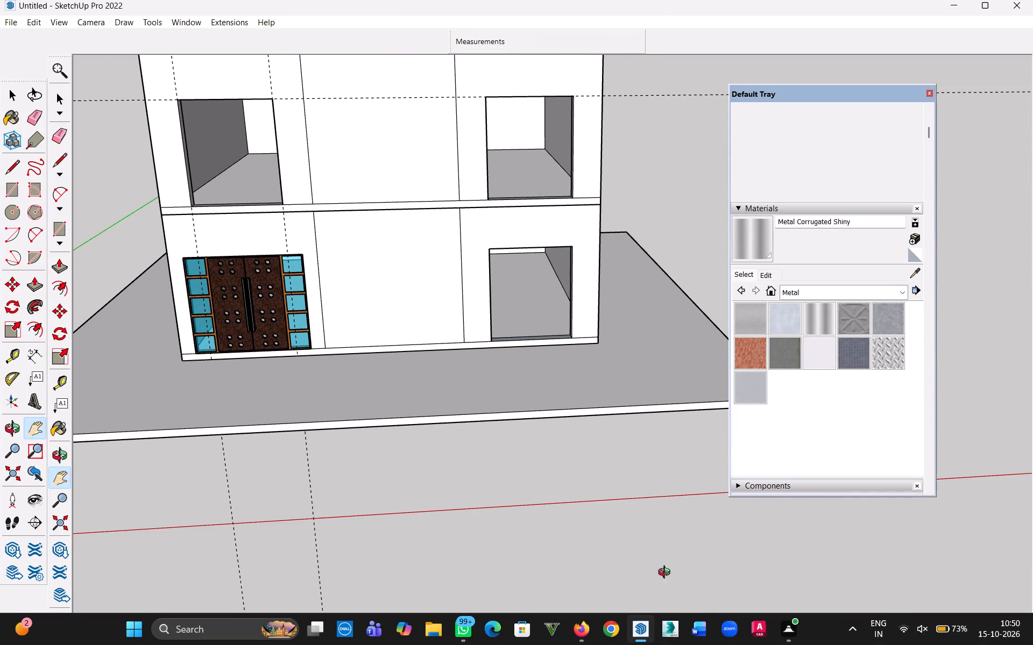
Switch to Firefox, search 3D Warehouse for CURVED RAILING, and download the first model, "curve railing", as a SketchUp file.
click(584, 632)
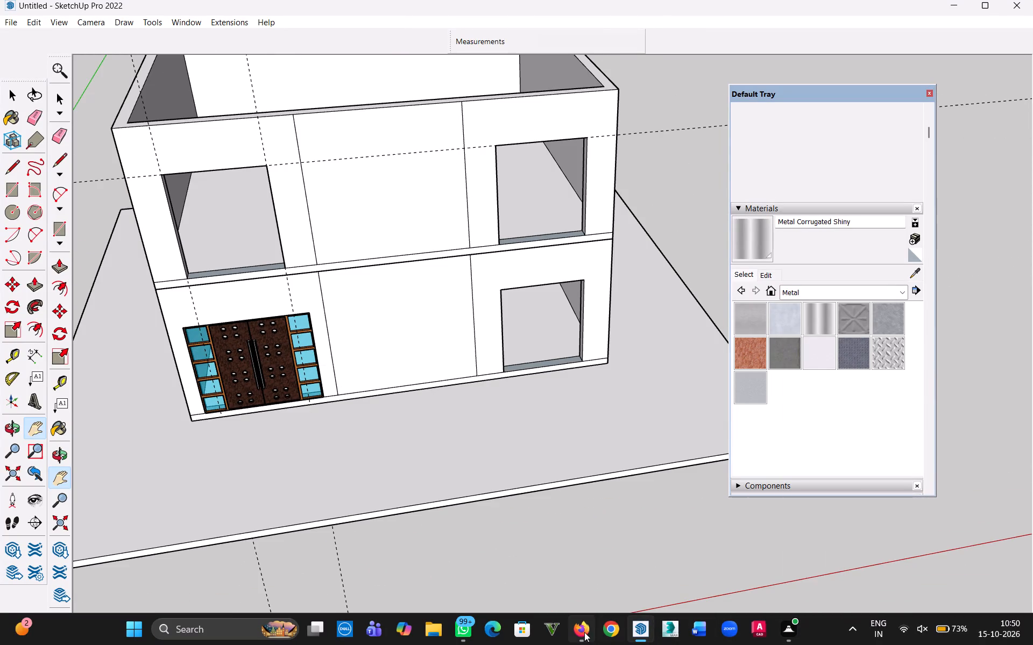
drag(402, 73, 253, 85)
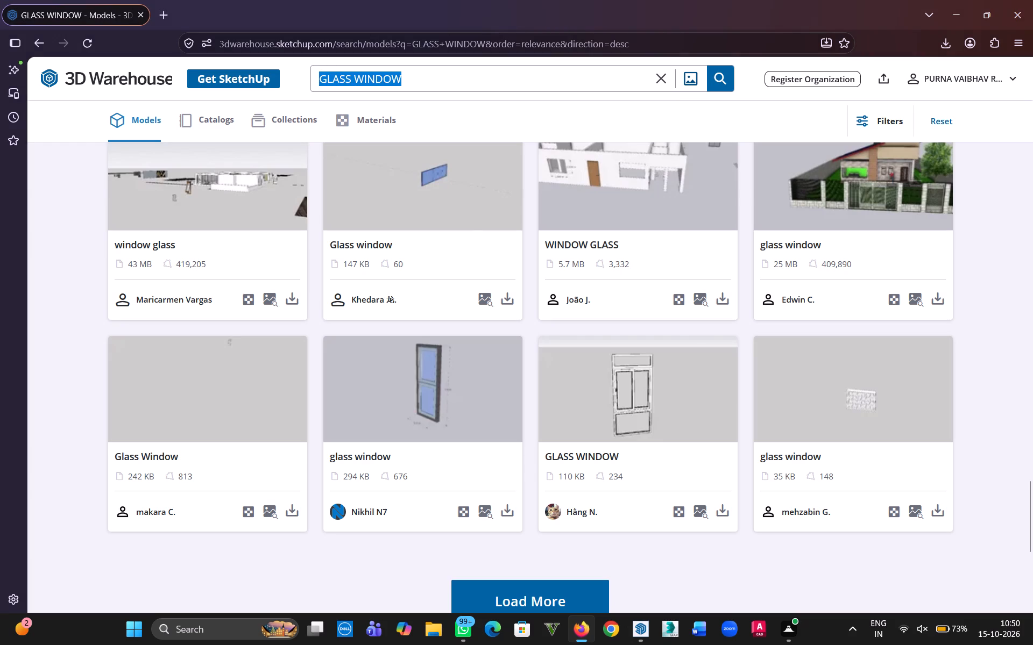
text(CURVED RAILING)
key(Return)
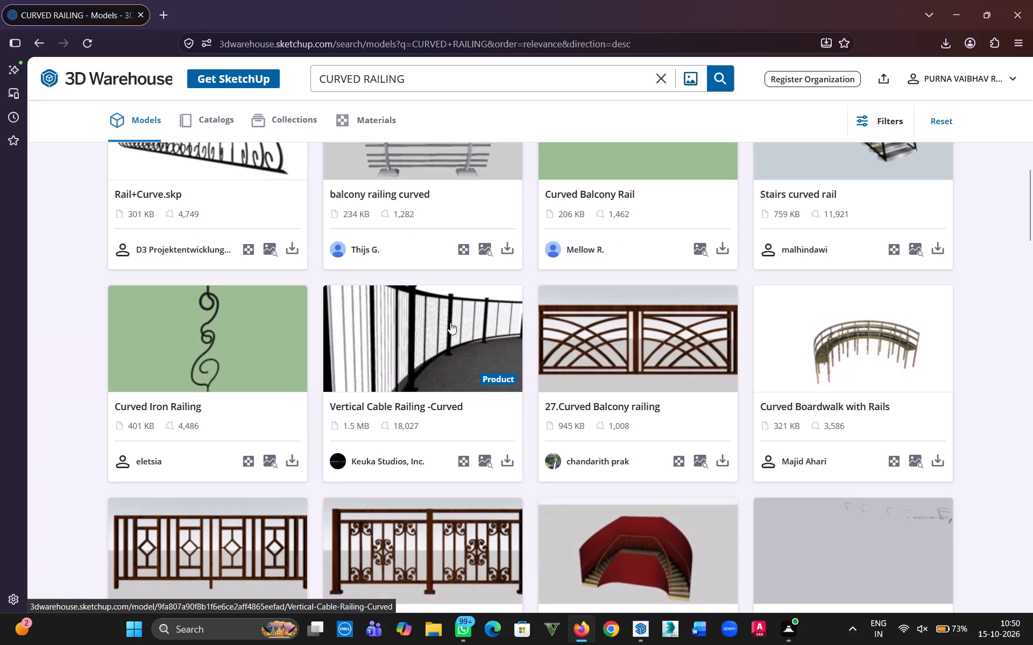
scroll(618, 345, up, 4)
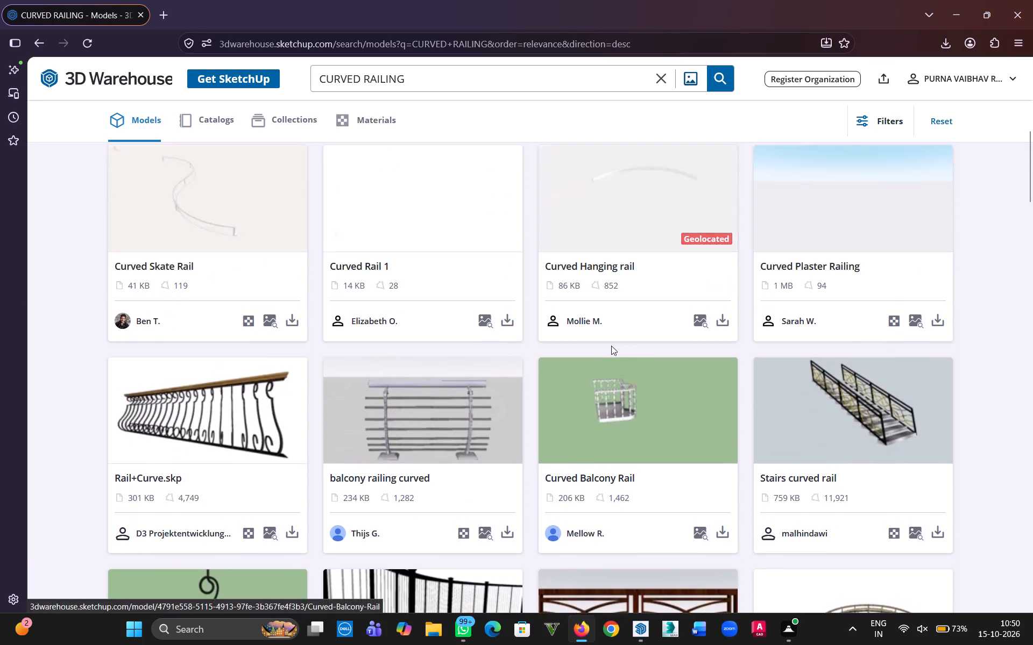
scroll(611, 346, up, 15)
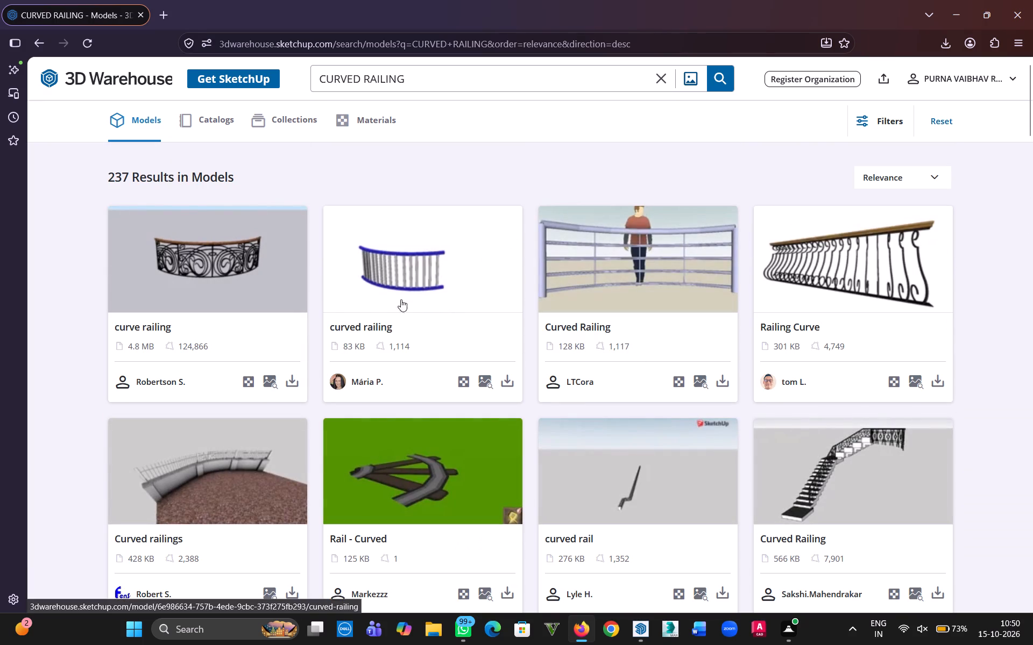
click(293, 377)
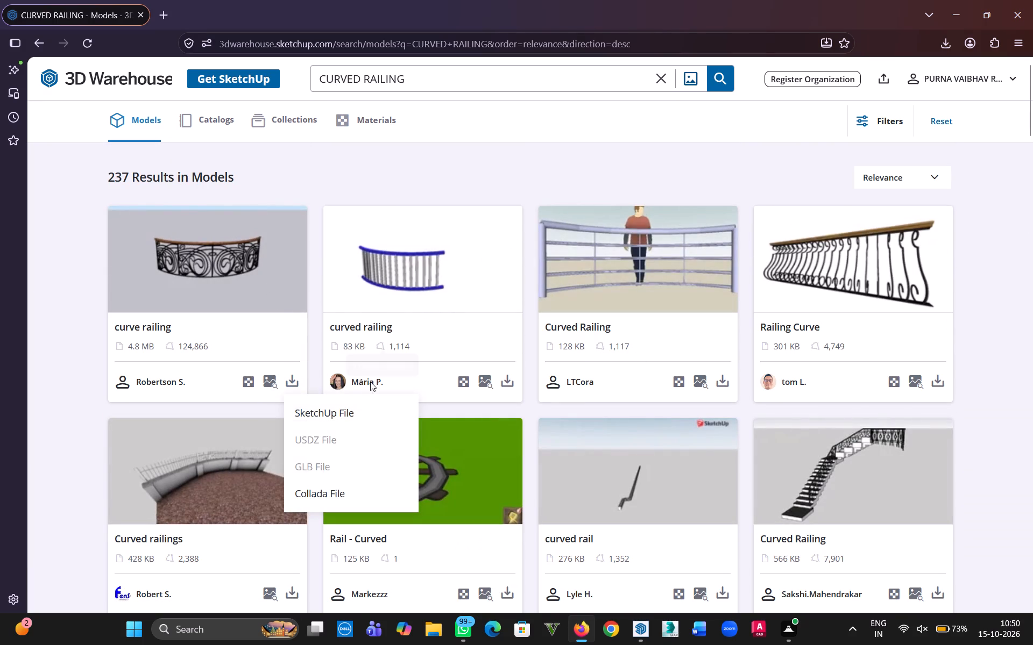
click(360, 410)
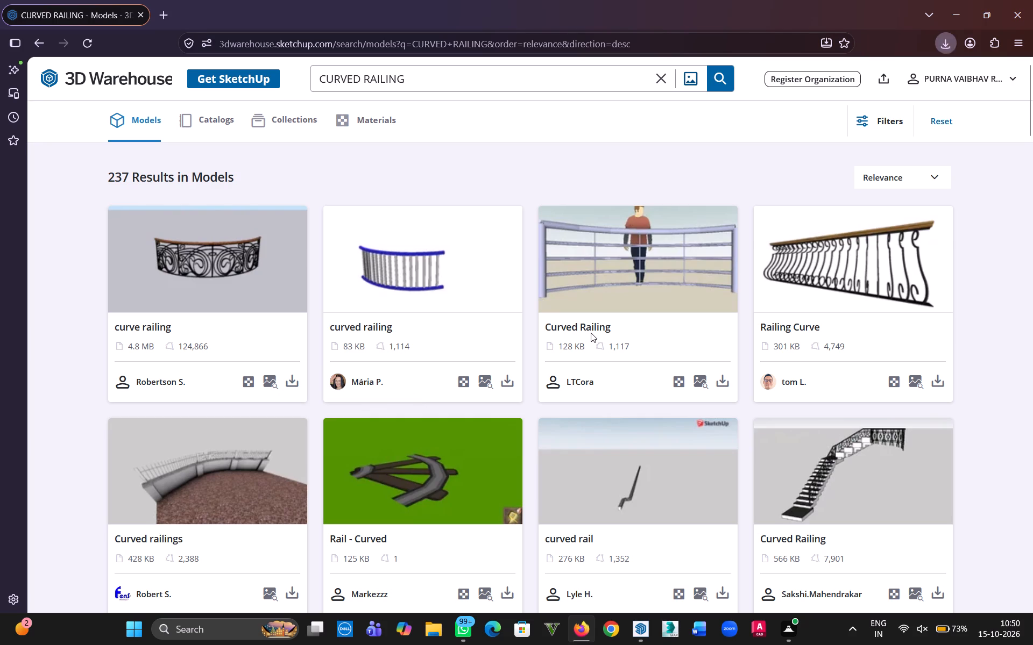
Look through the remaining curved railing models for other designs, and return to SketchUp.
scroll(592, 332, down, 3)
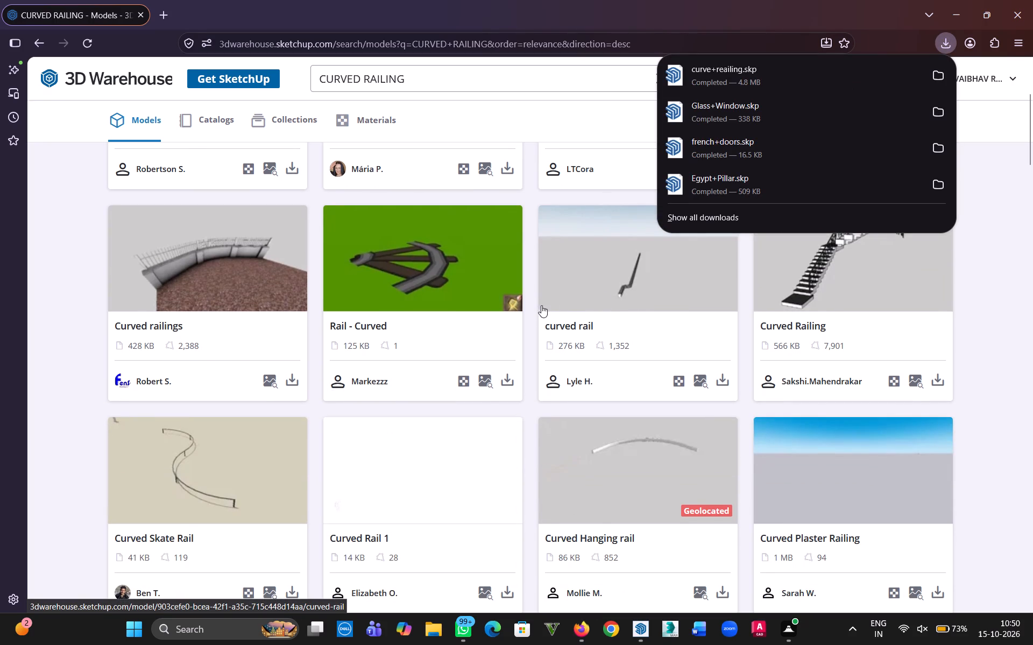
scroll(535, 310, down, 8)
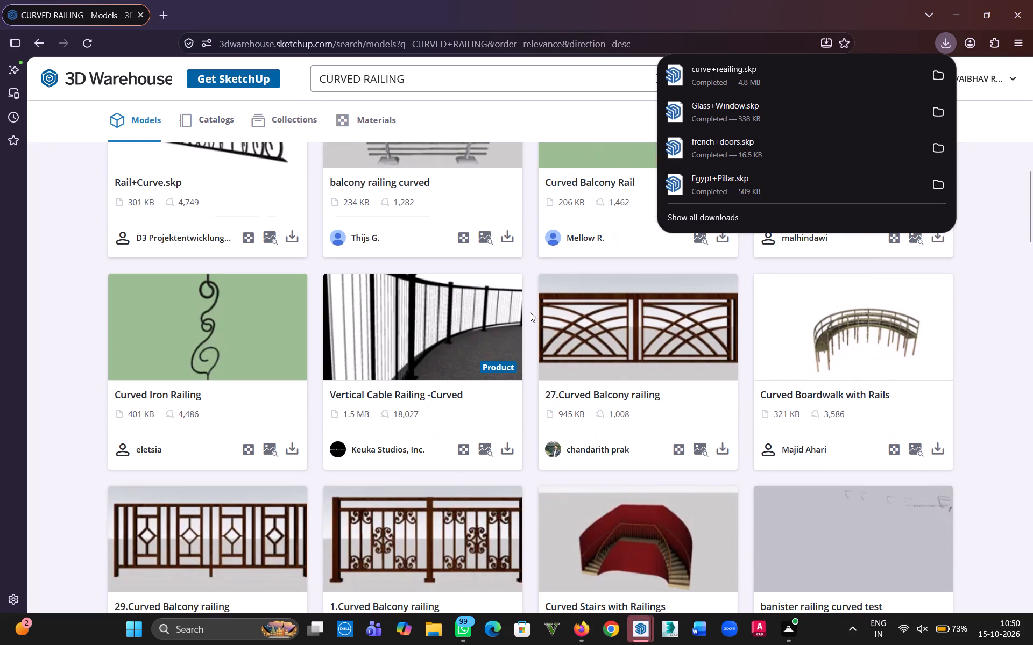
scroll(530, 312, down, 2)
scroll(530, 312, up, 3)
scroll(530, 312, down, 3)
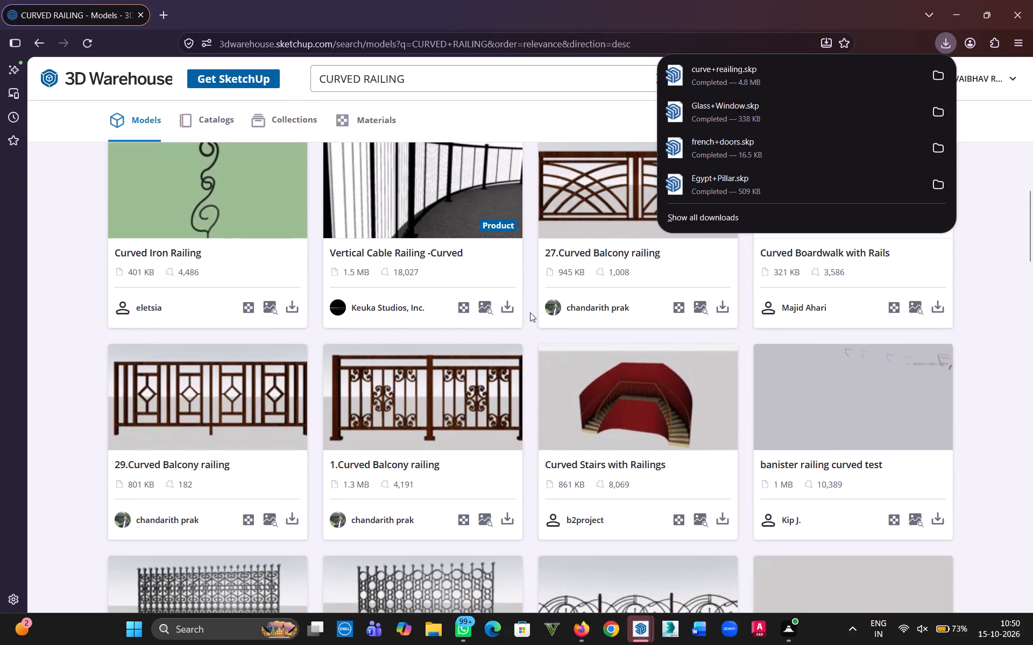
scroll(530, 313, down, 7)
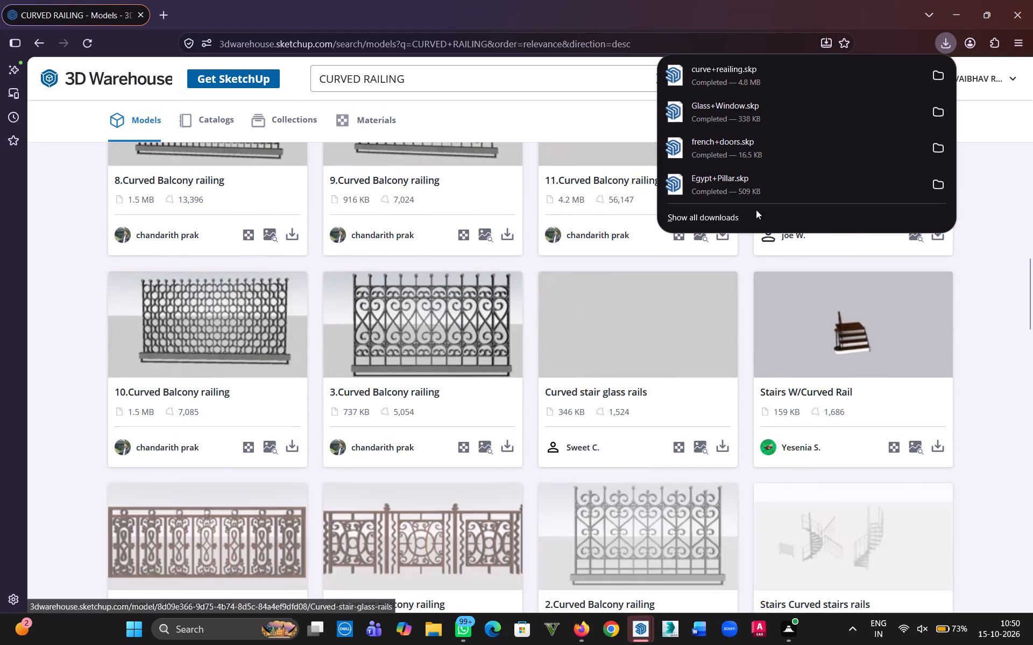
click(956, 14)
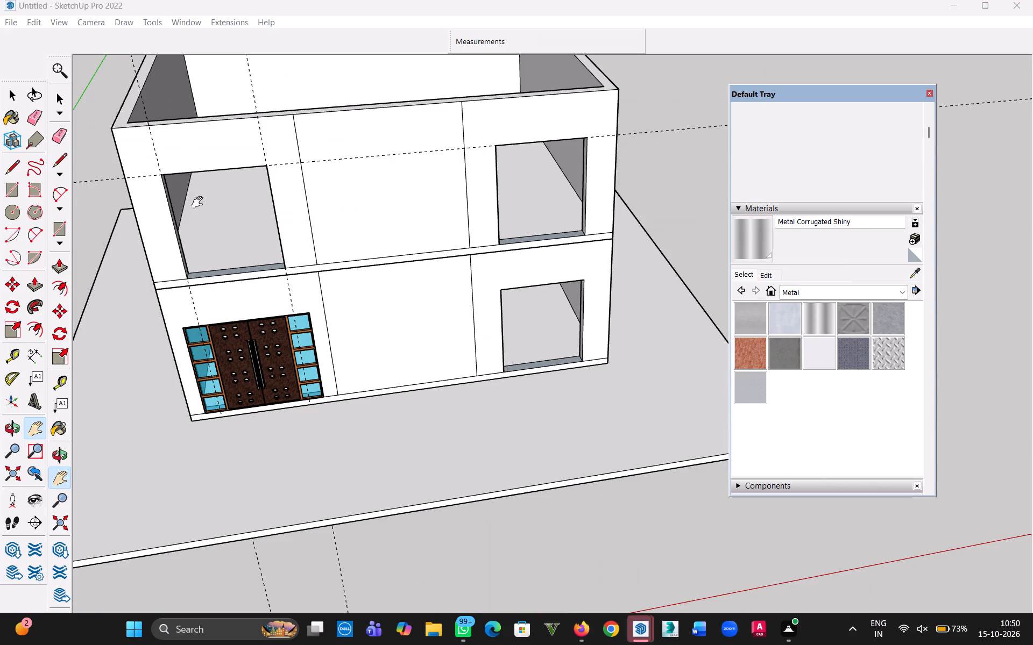
Save the building model as ELEVATION 7 in the WORK26 folder on the Desktop.
middle_drag(313, 283, 310, 326)
scroll(426, 377, up, 2)
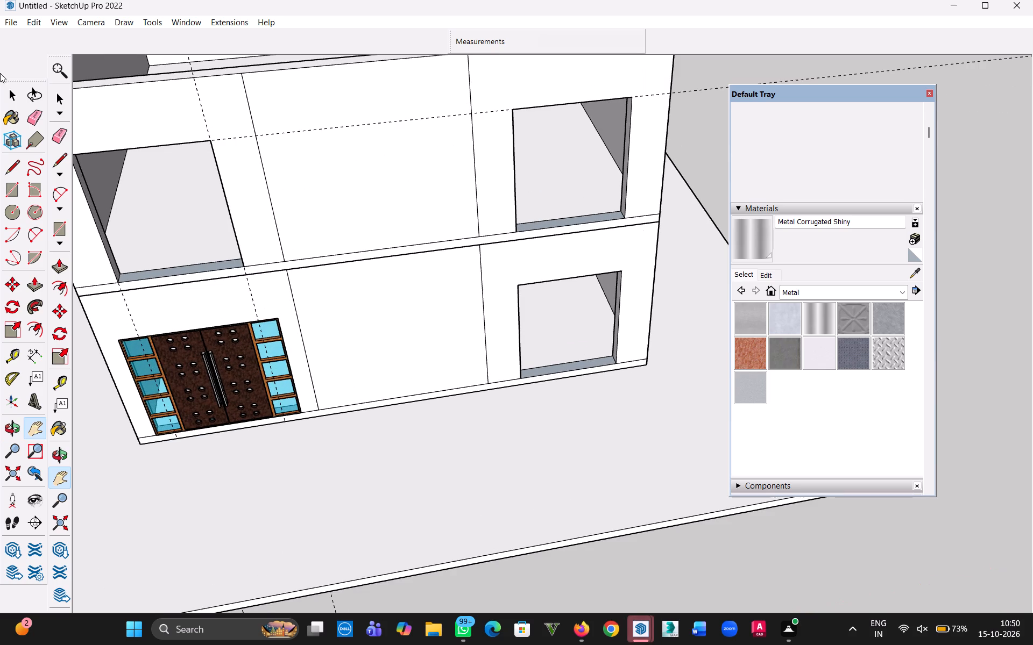
click(4, 25)
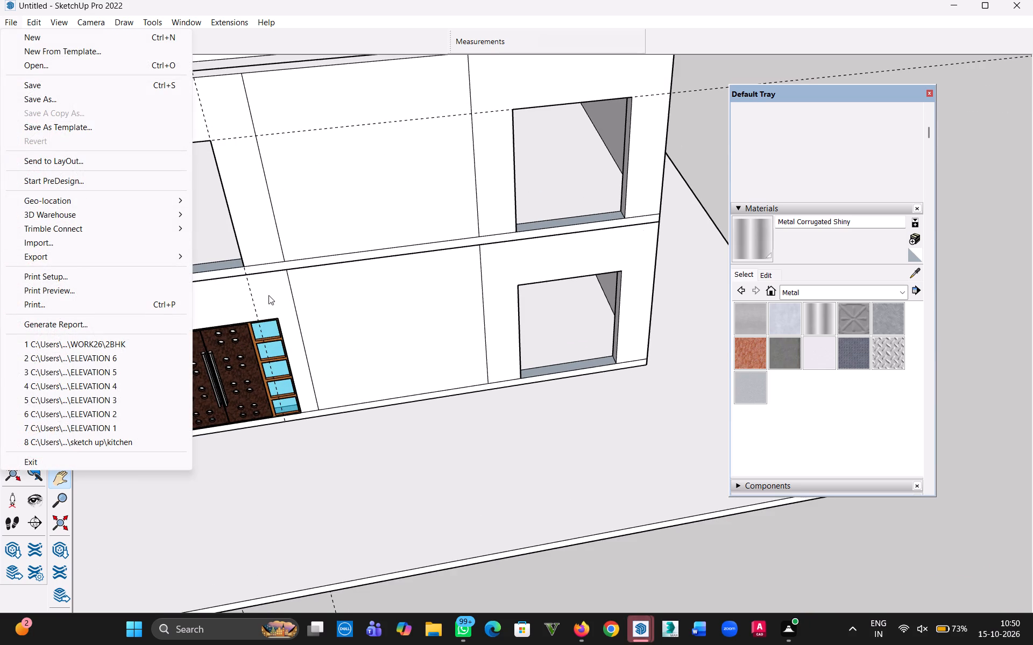
click(306, 325)
key(ctrl+s)
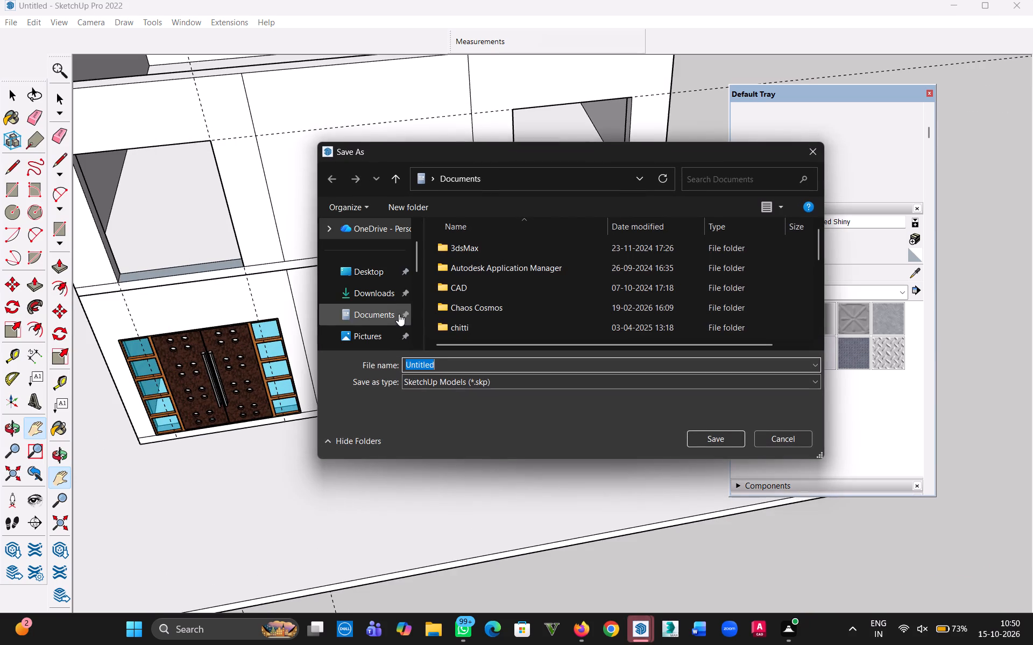
text(ELEVATION 7)
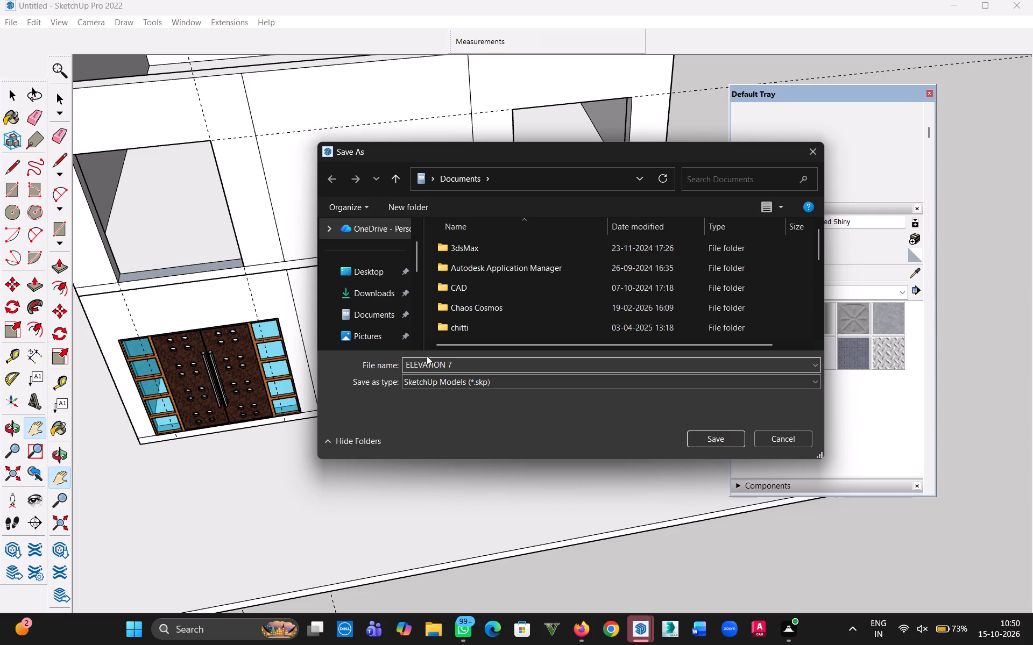
click(388, 270)
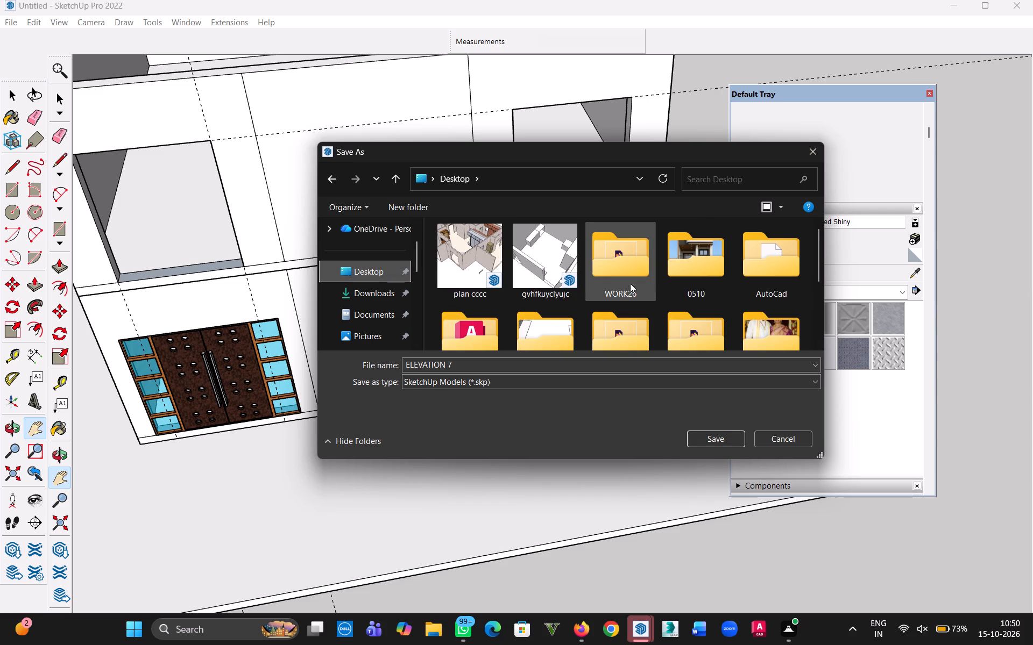
double_click(634, 273)
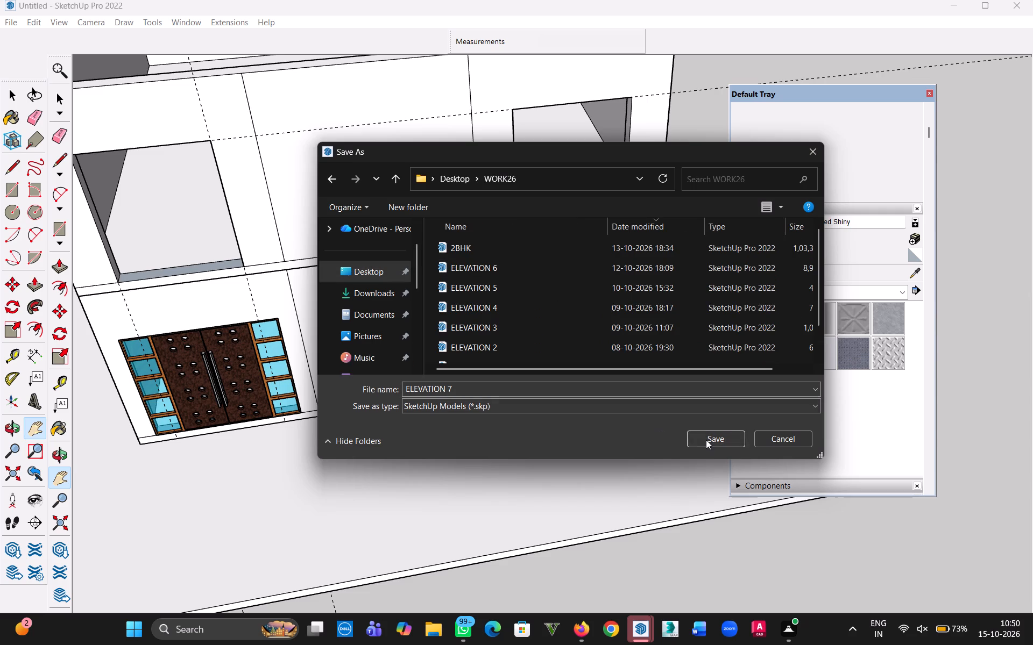
click(707, 440)
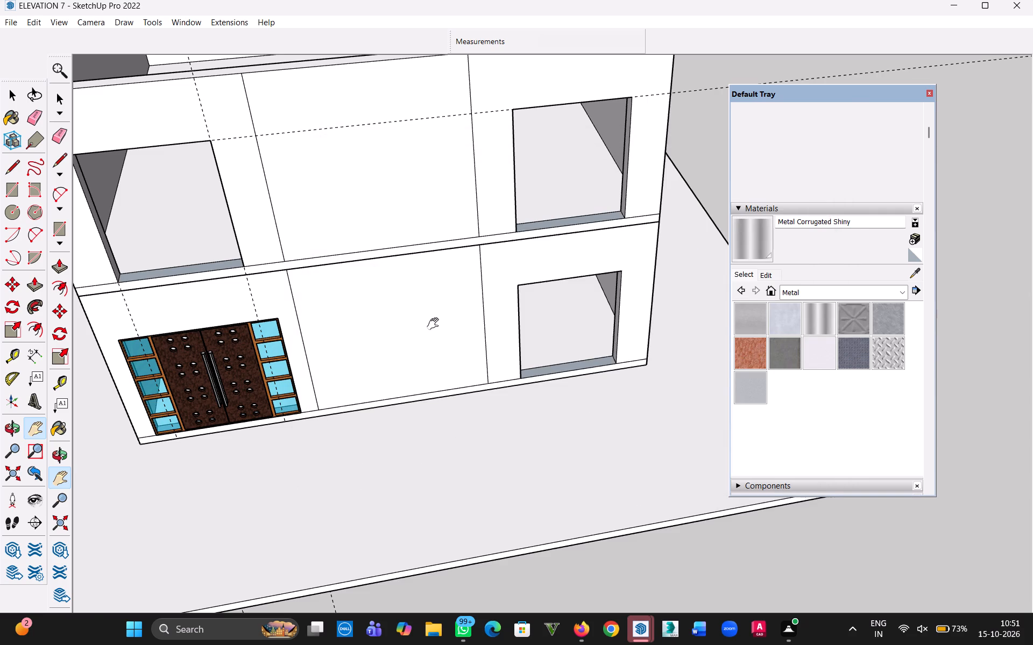
Import the curve+reailing model from Downloads and place it on the ground in front of the building.
scroll(428, 331, down, 2)
click(6, 27)
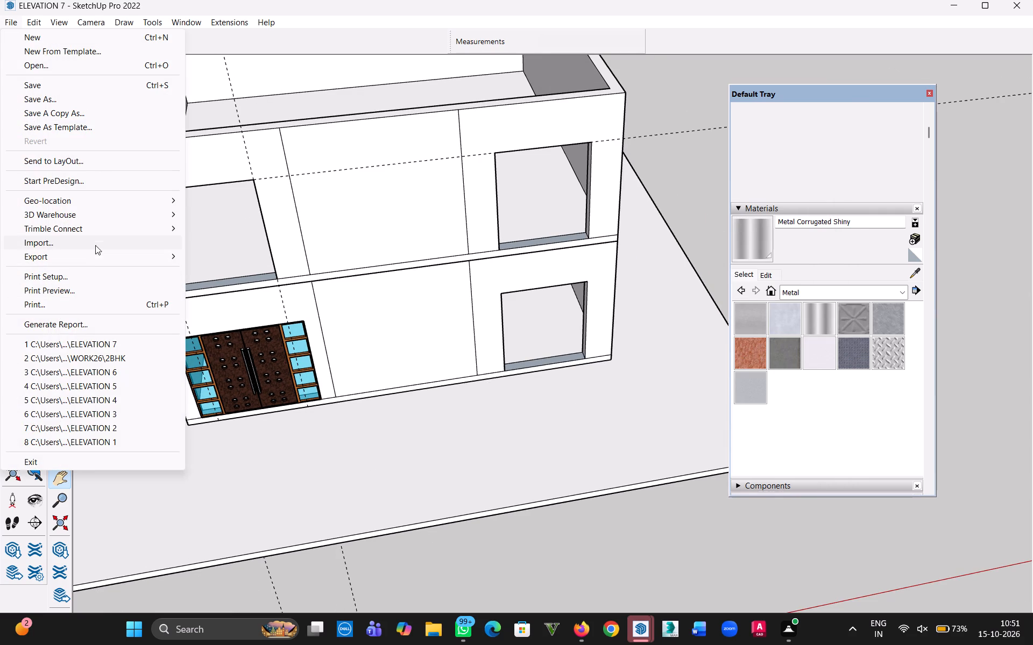
click(162, 241)
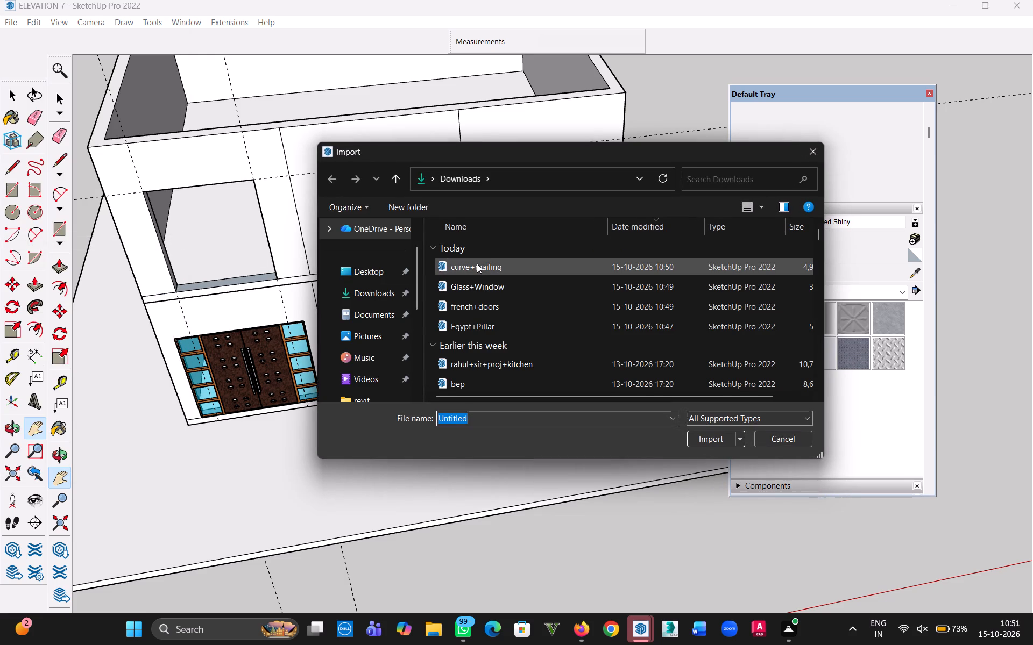
click(477, 263)
click(706, 440)
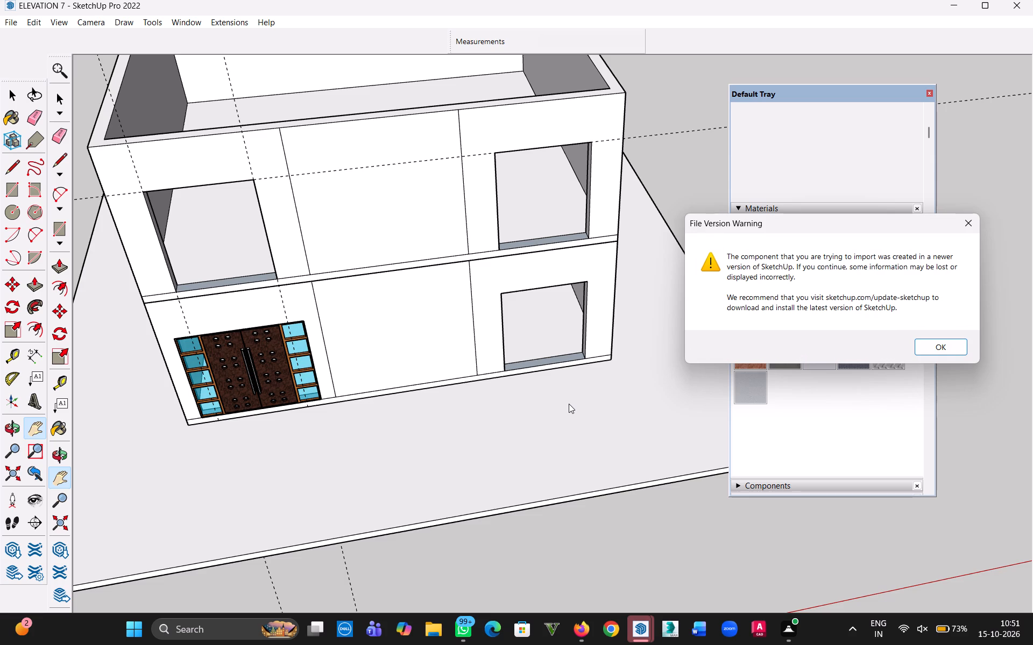
click(950, 344)
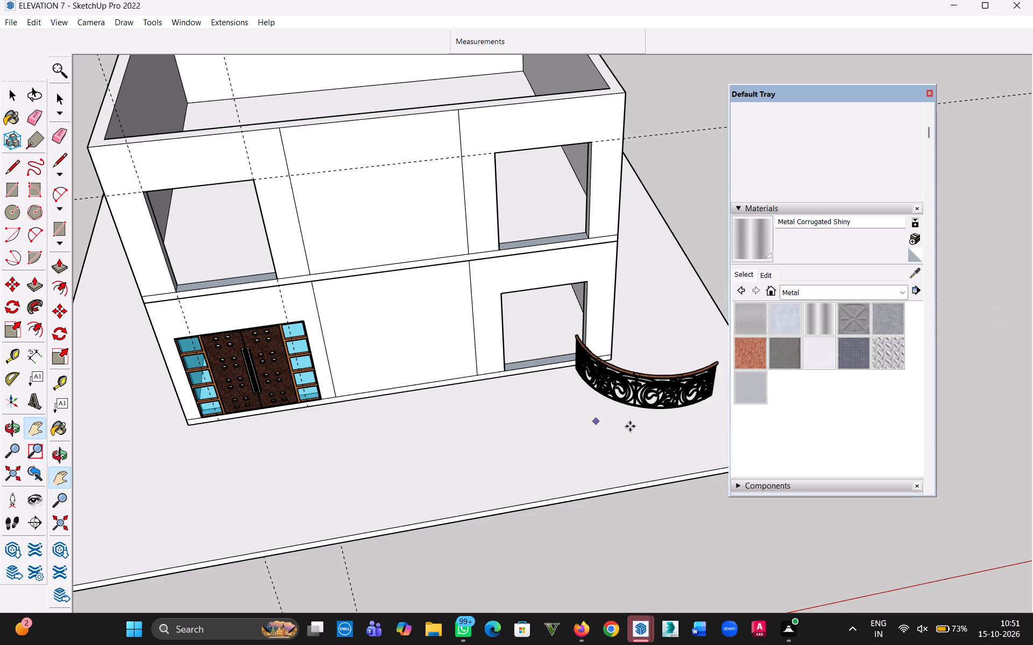
click(455, 482)
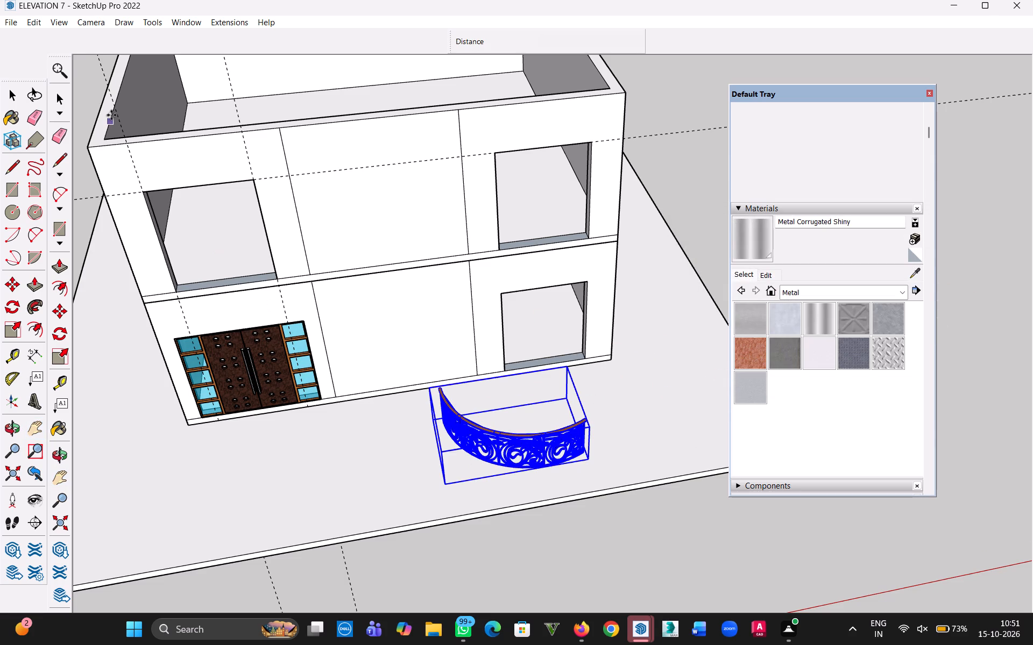
Import the Glass+Window model from Downloads and place it on the ground beside the curved railing, near the building's corner.
click(9, 18)
click(68, 248)
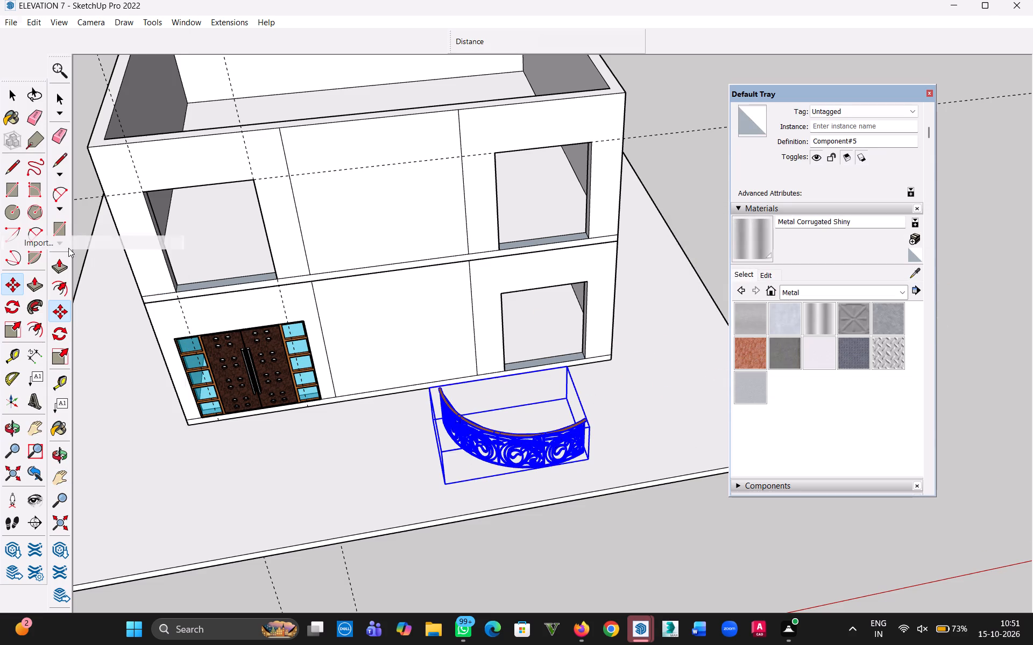
click(504, 283)
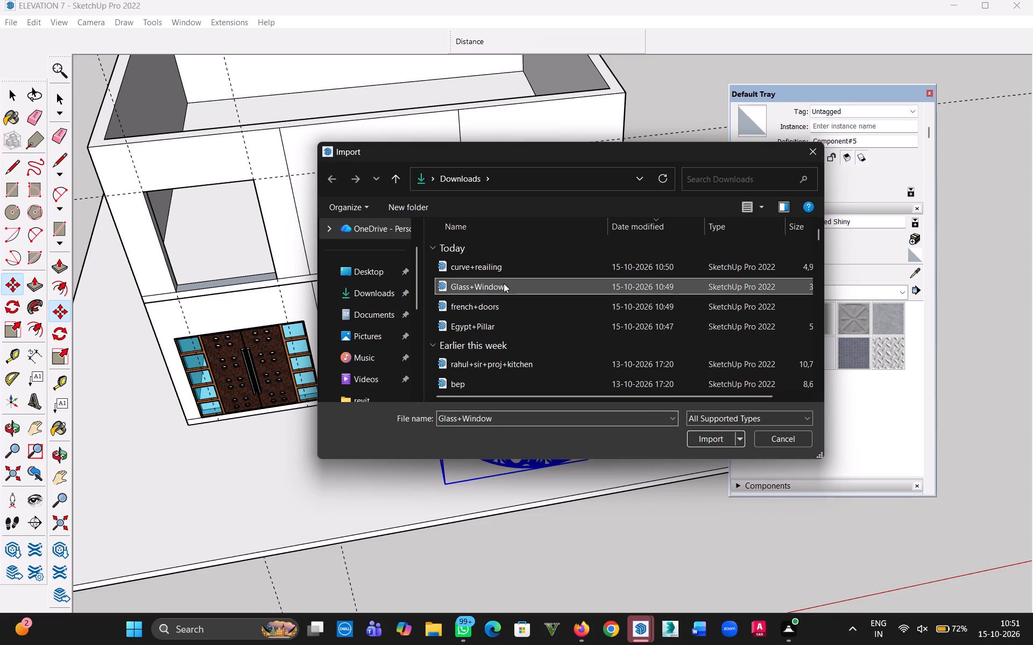
click(709, 443)
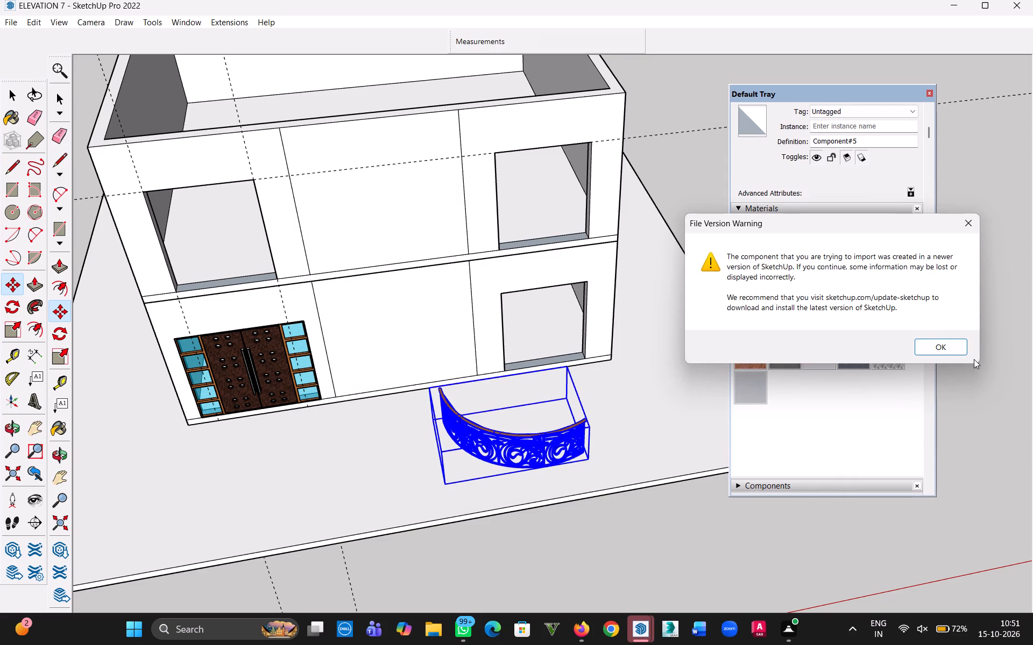
click(938, 346)
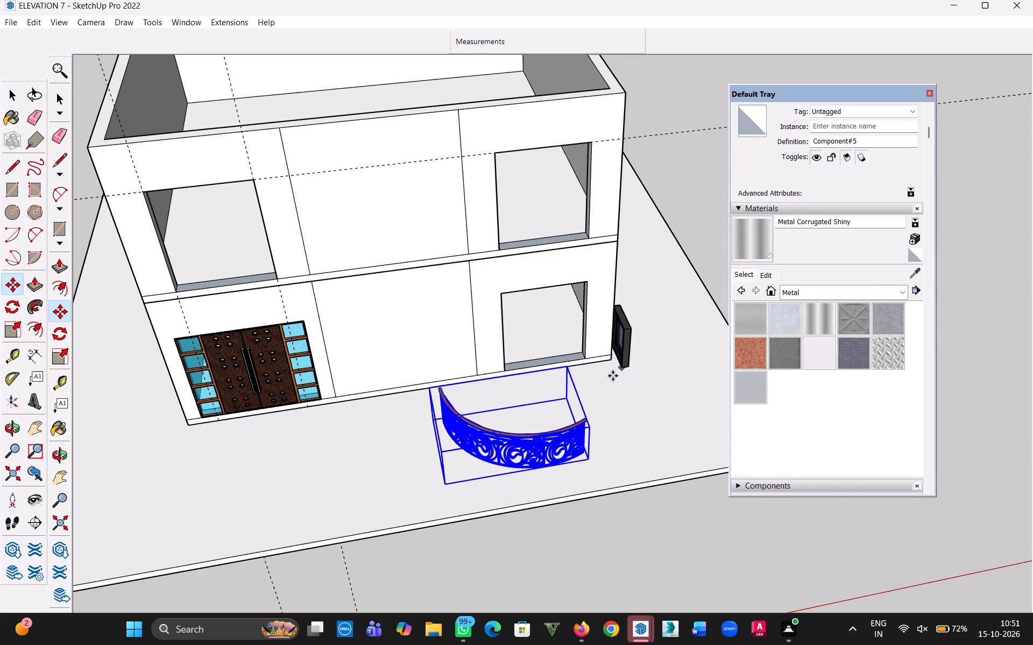
click(655, 438)
Import the french+doors model from Downloads and place it on the ground between the entrance door and the curved railing.
click(12, 25)
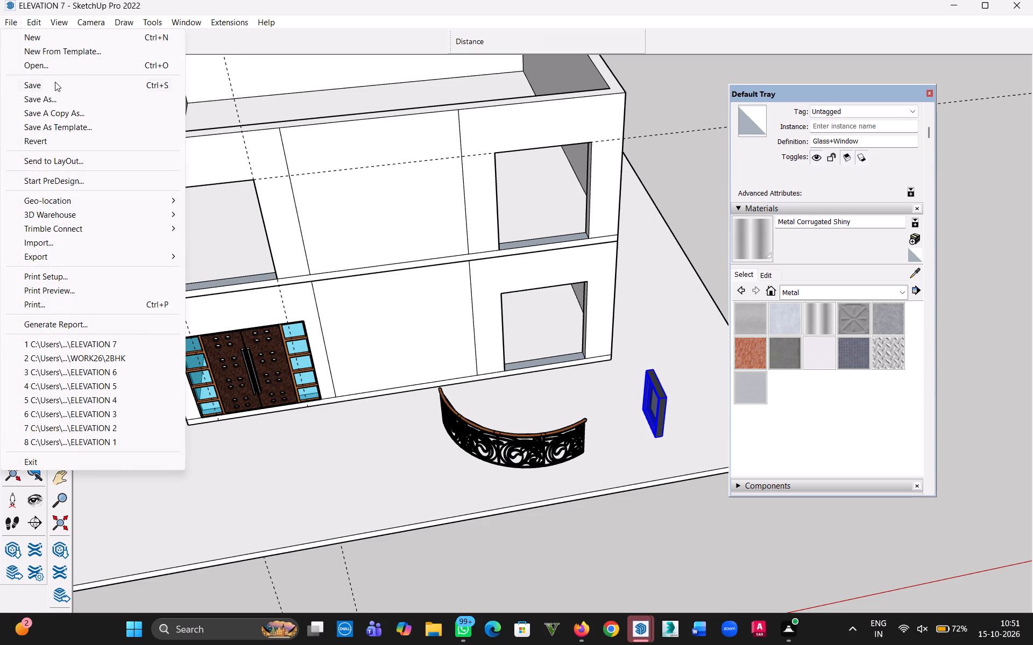
click(72, 247)
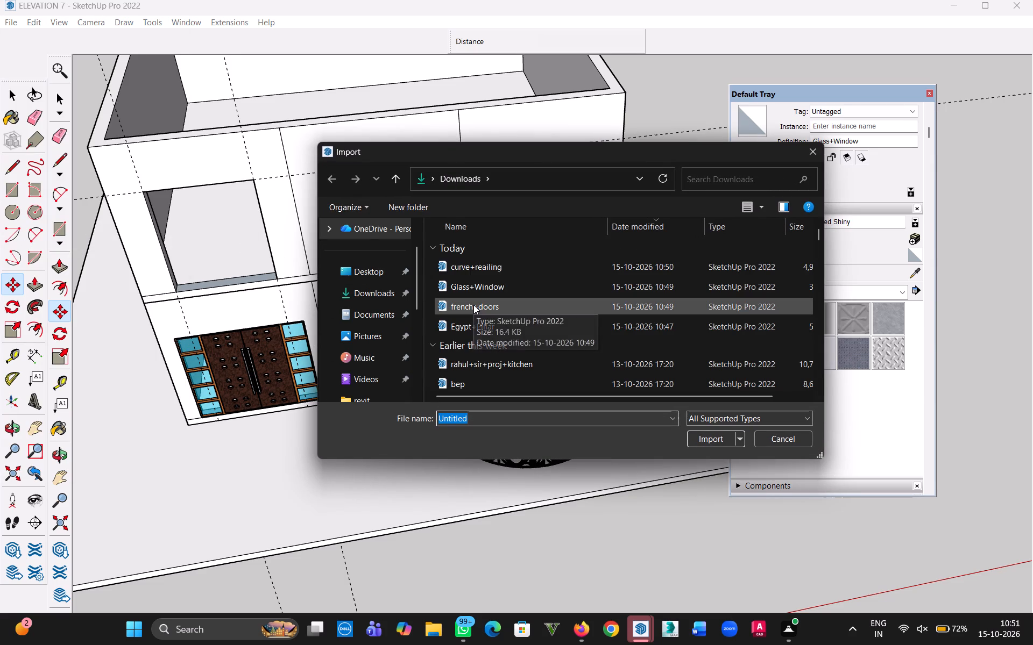
click(473, 305)
click(713, 440)
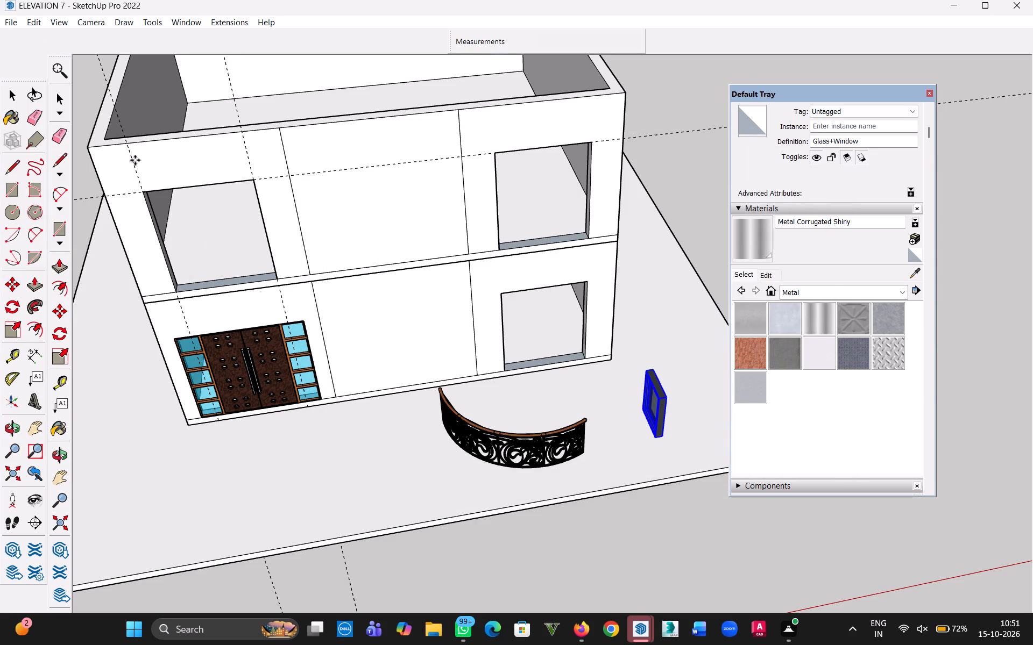
click(287, 504)
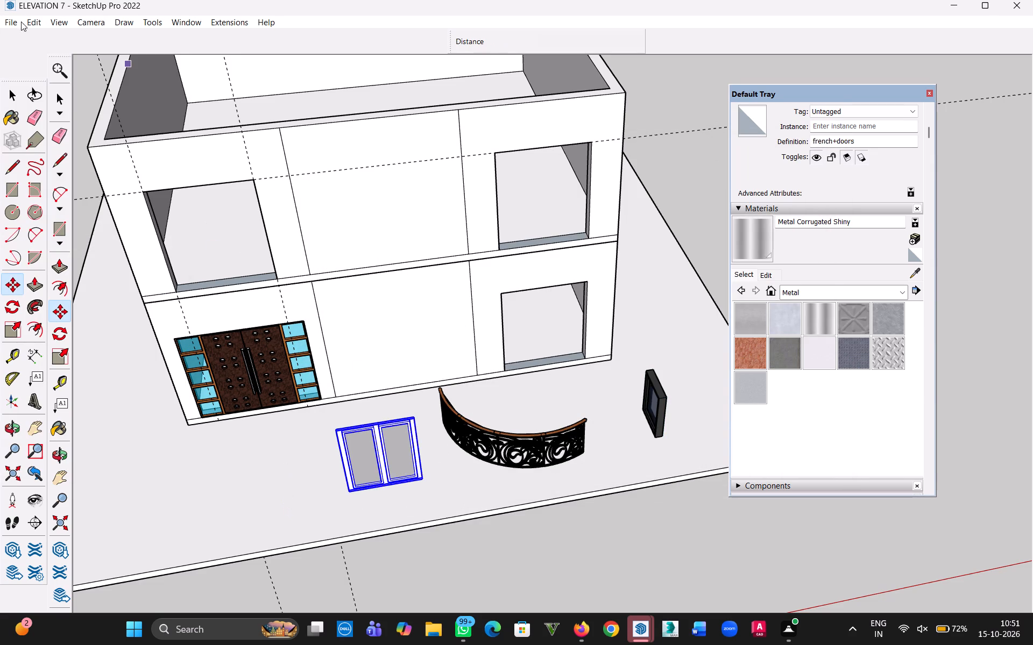
Import the Egypt+Pillar model from Downloads and place it off the ground slab, beside the building's entrance-door side.
click(15, 22)
click(80, 239)
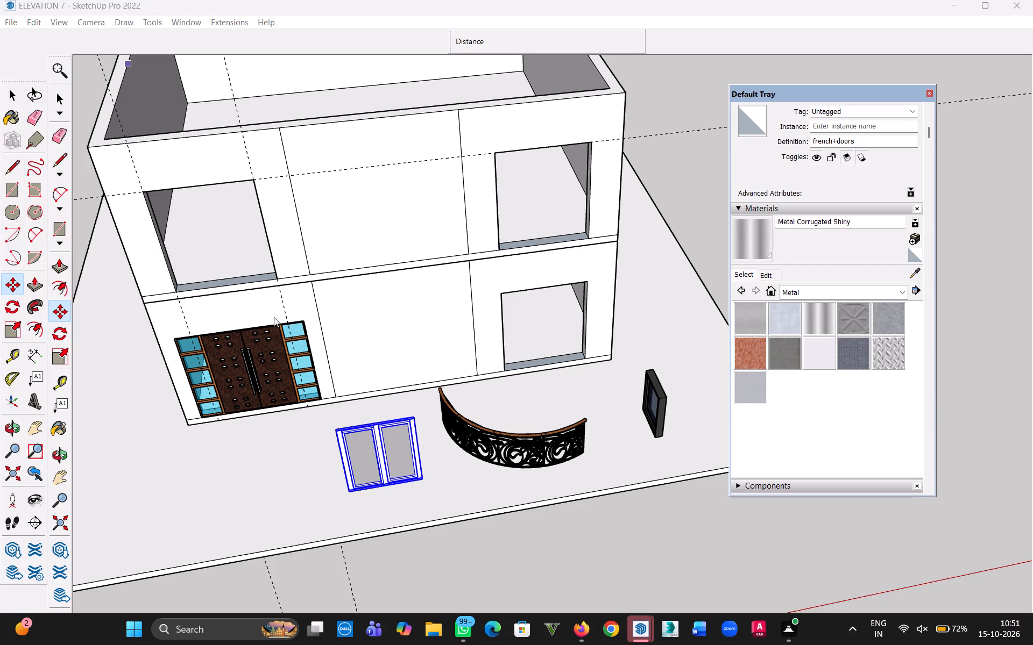
click(467, 329)
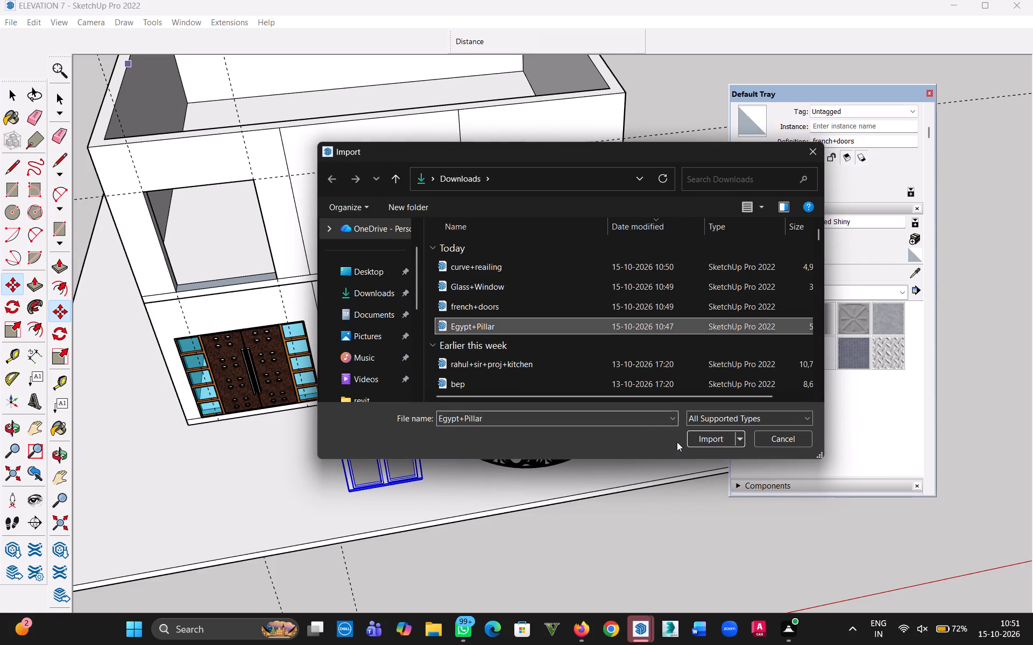
click(697, 435)
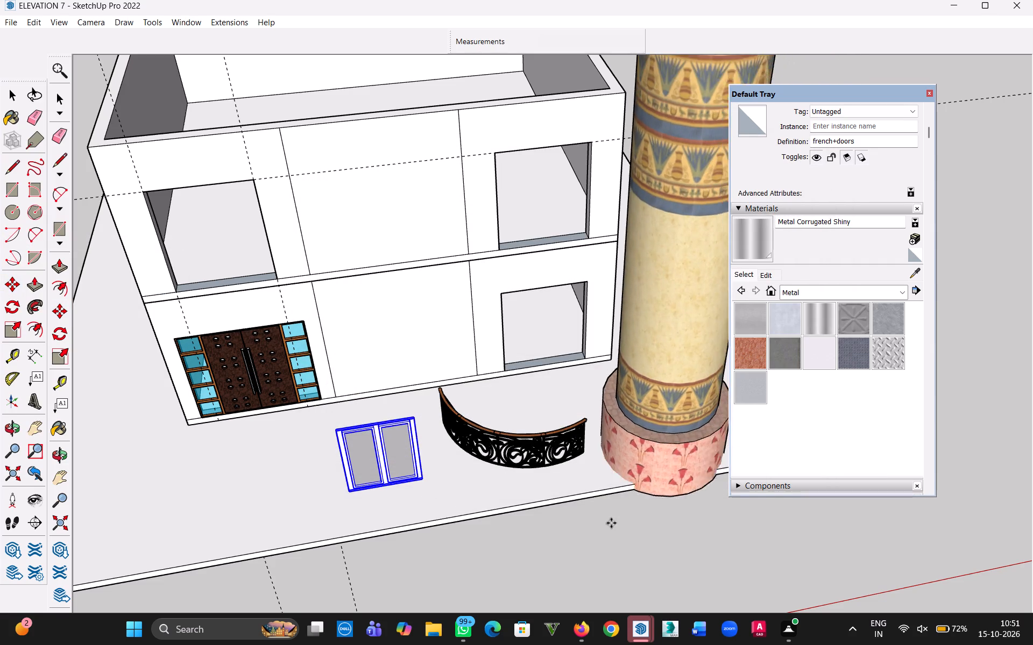
scroll(615, 484, down, 11)
click(209, 483)
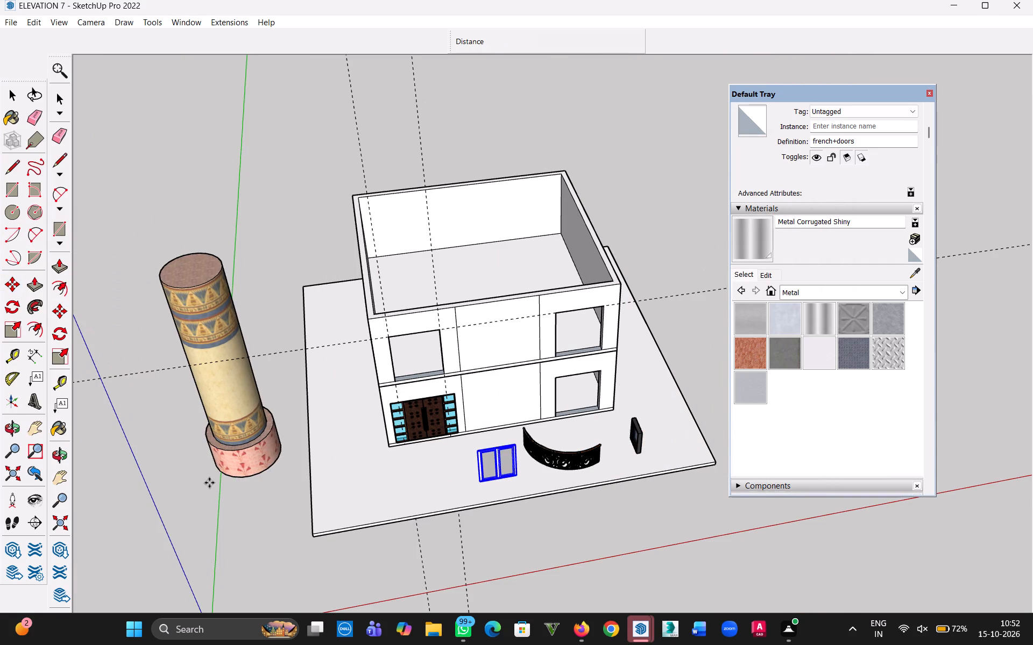
Scale the Egyptian pillar down uniformly to about 0.17 of its size.
click(11, 335)
click(230, 241)
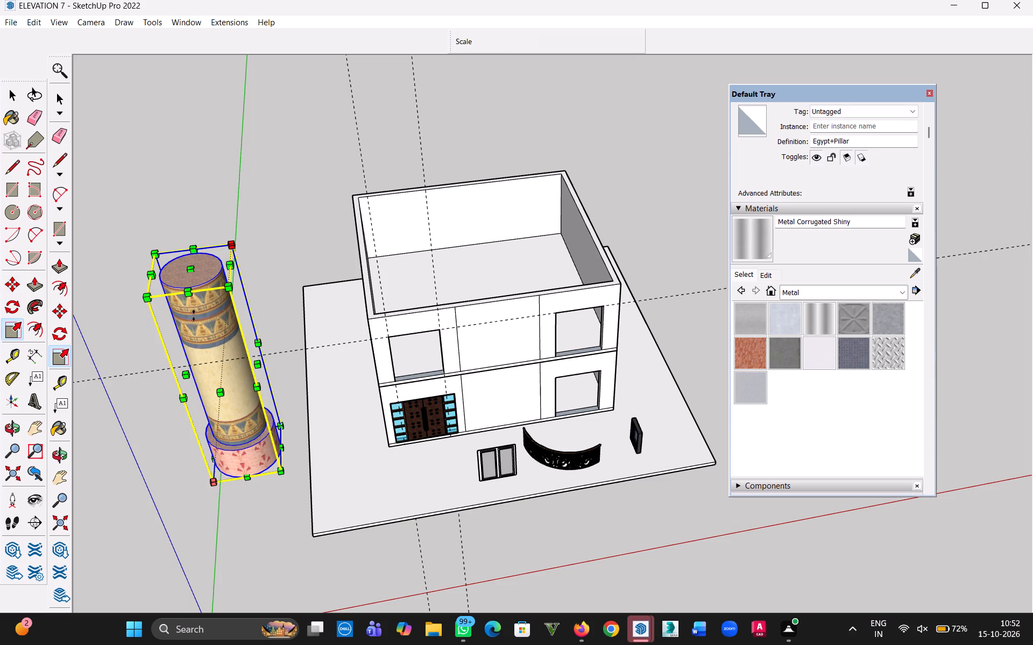
click(182, 445)
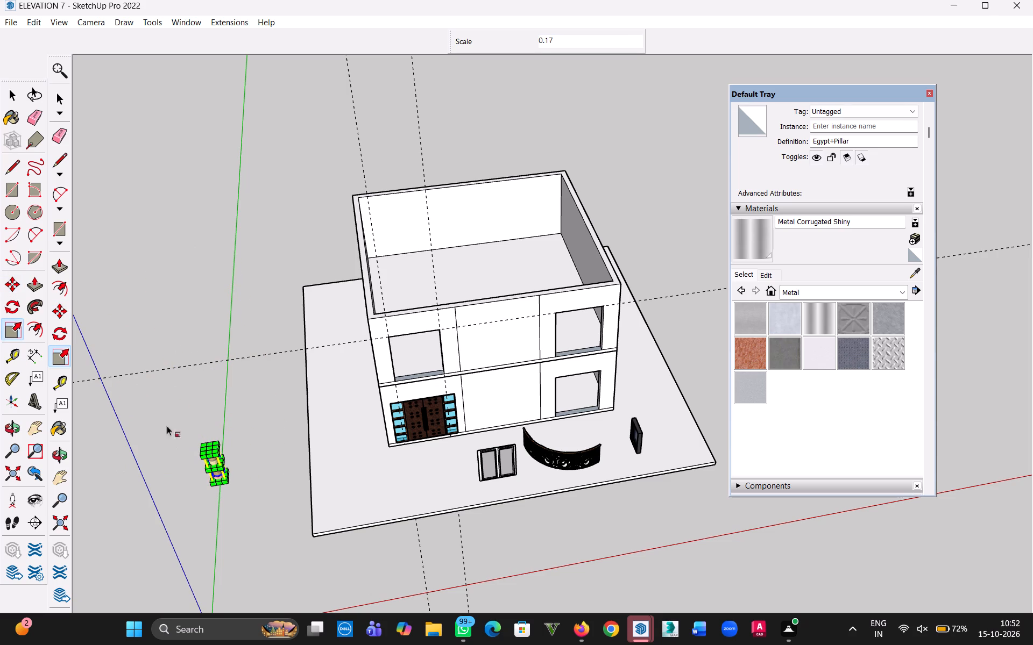
click(9, 97)
click(190, 240)
Move the french doors from the ground into the ground-floor wall opening, matching their upper outer corner to the opening's corner.
middle_drag(422, 528, 405, 421)
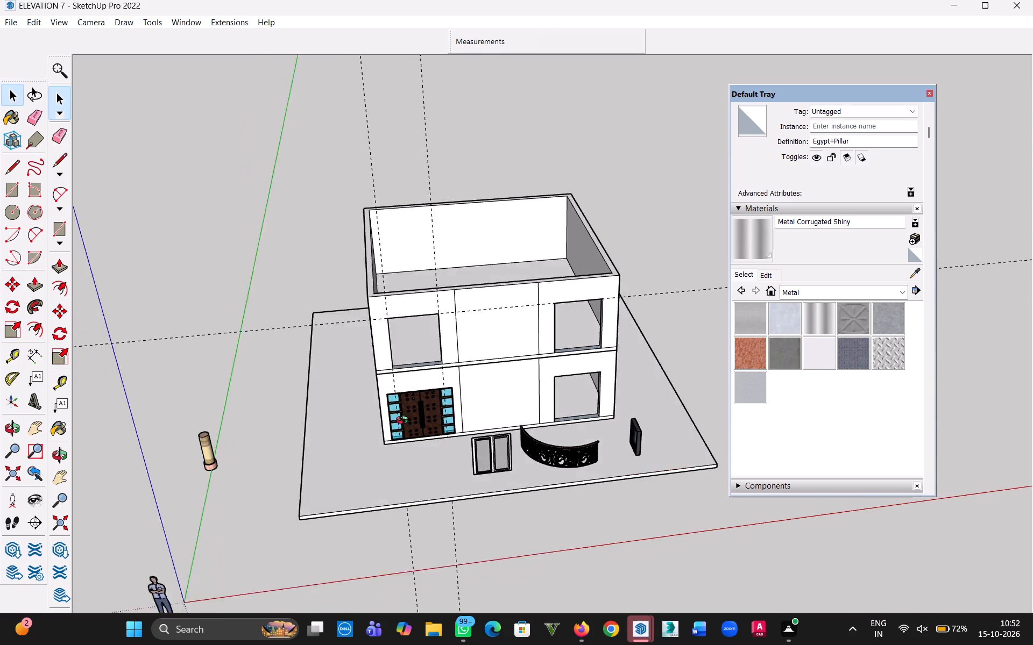
middle_drag(405, 421, 378, 343)
scroll(577, 438, up, 4)
scroll(413, 423, up, 4)
scroll(464, 440, up, 3)
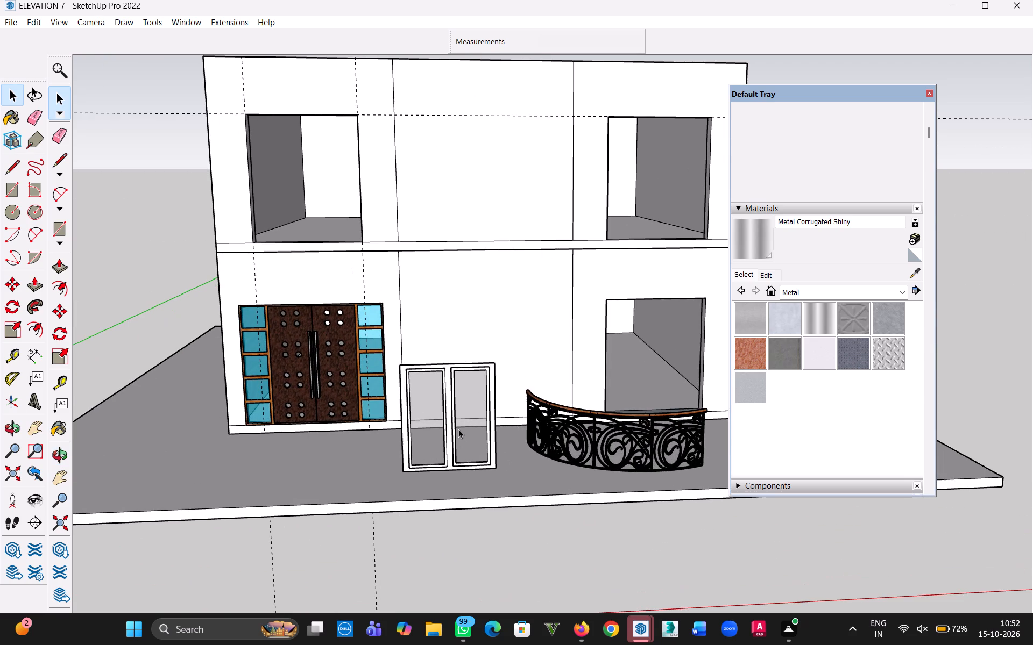
click(445, 422)
scroll(457, 420, up, 4)
middle_drag(441, 382, 462, 586)
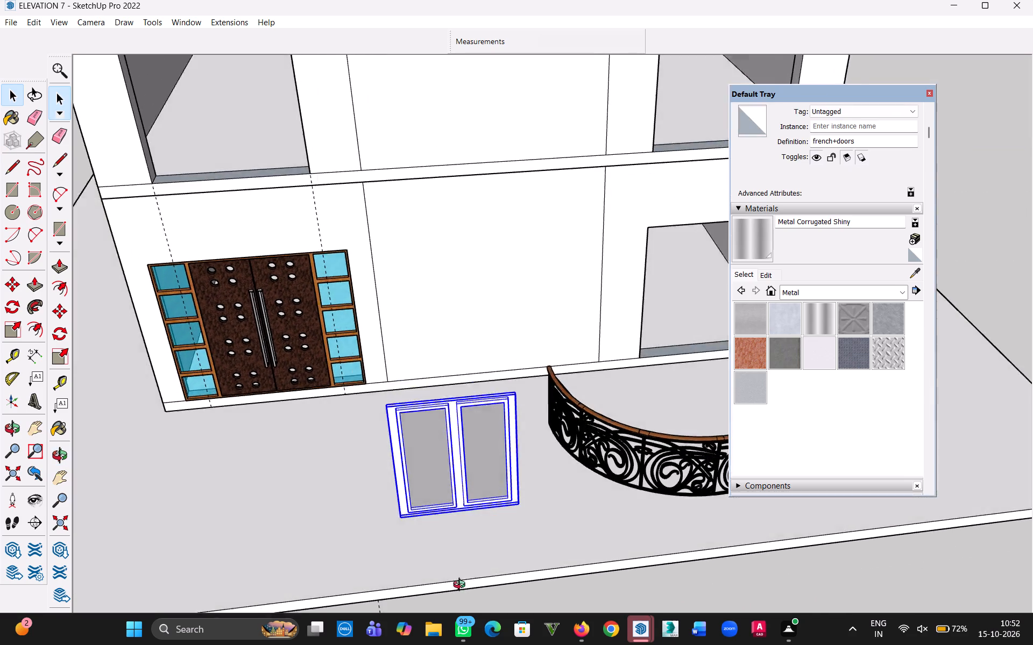
middle_drag(462, 586, 444, 504)
scroll(448, 469, down, 3)
key(m)
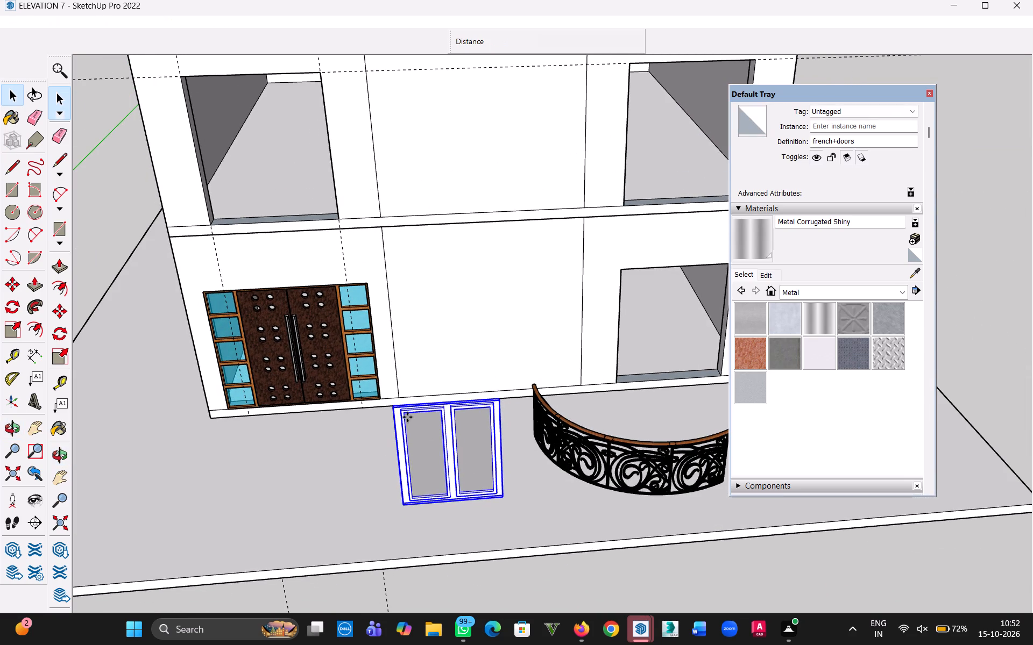
scroll(396, 408, up, 19)
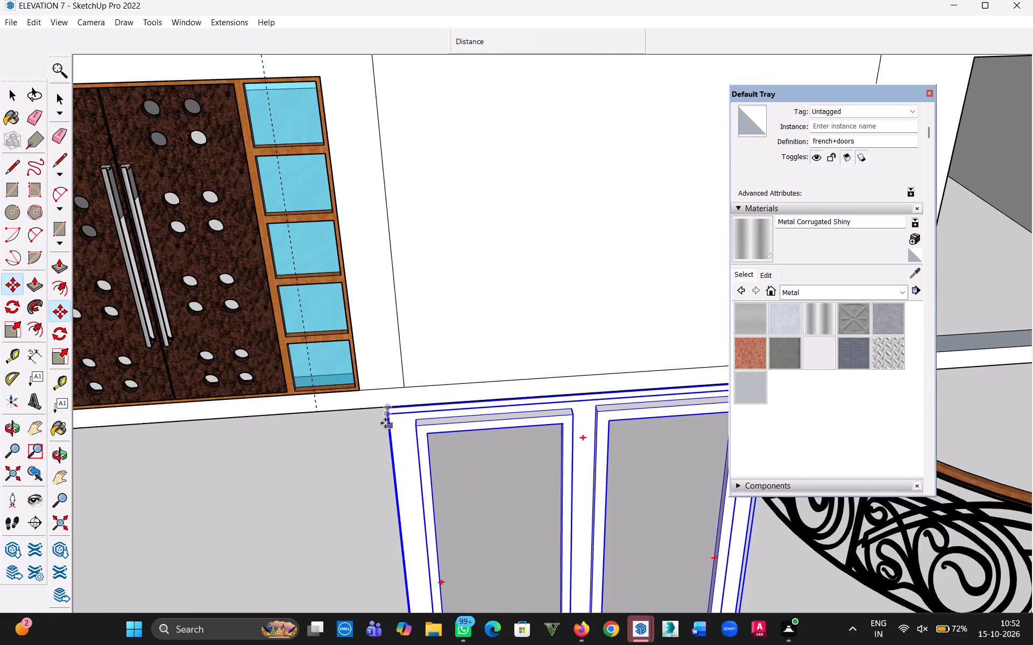
click(388, 417)
key(h)
drag(550, 322, 146, 526)
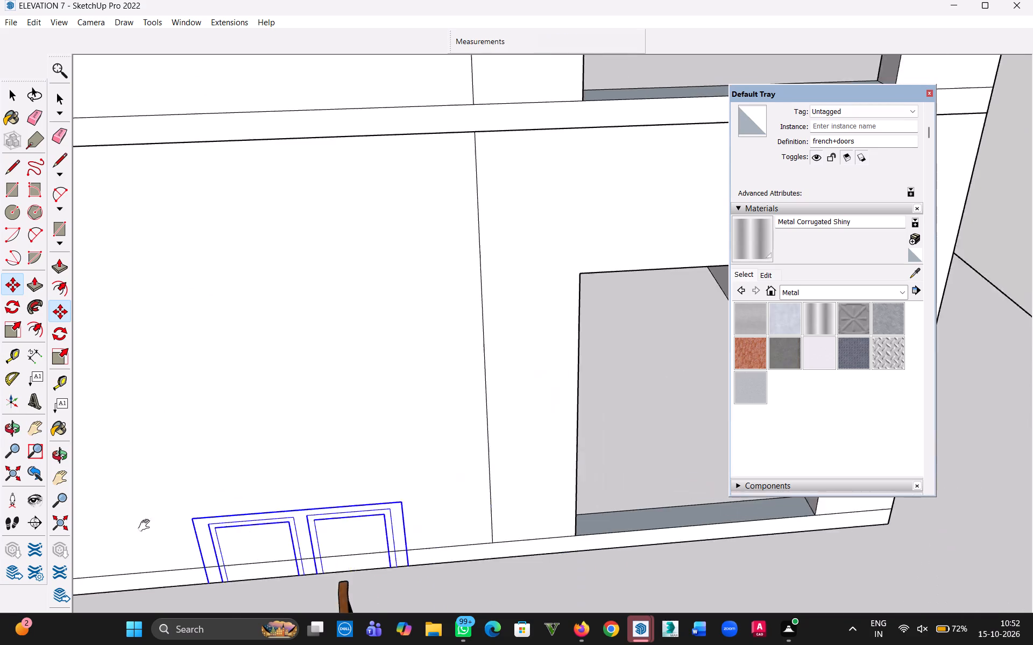
drag(146, 526, 115, 533)
key(Escape)
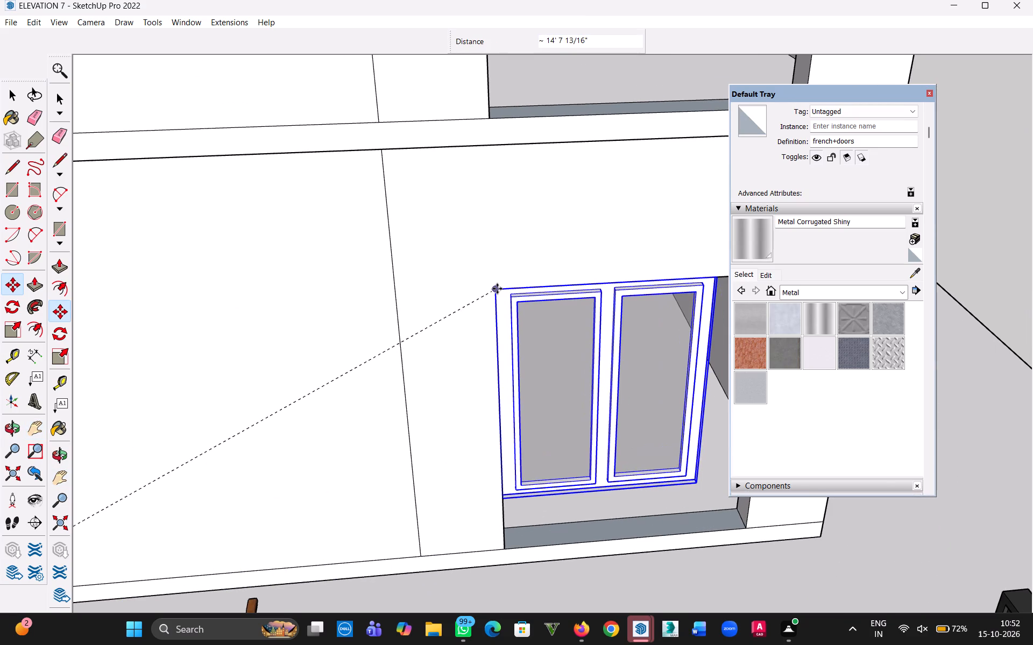
click(497, 289)
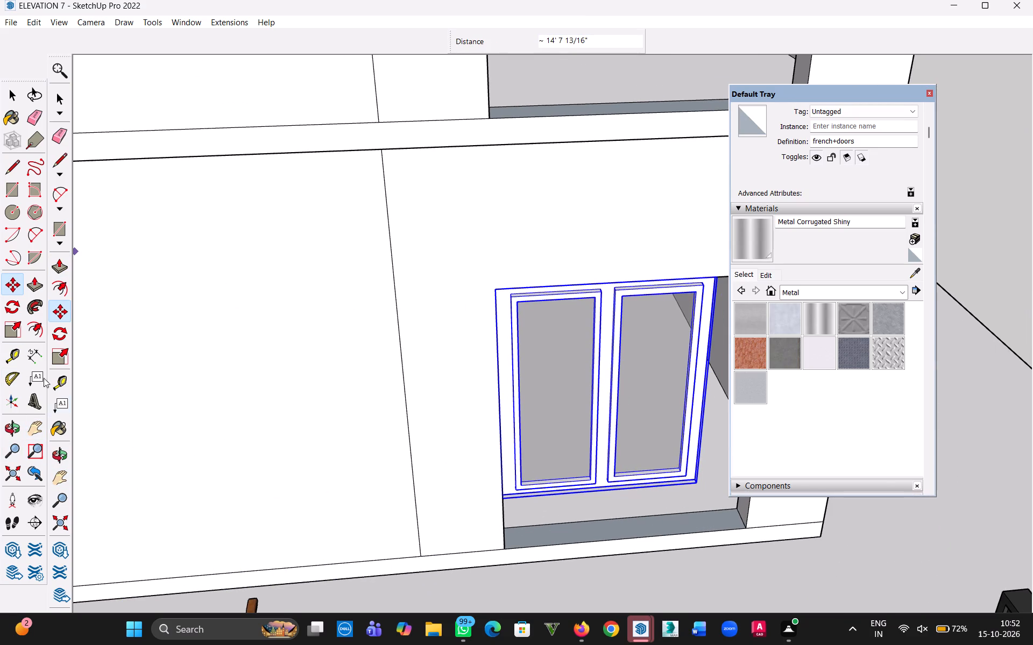
Scale the french doors to fill the ground-floor opening, about 1.29 in height and about 1.30 in width.
click(10, 328)
middle_drag(689, 522, 504, 378)
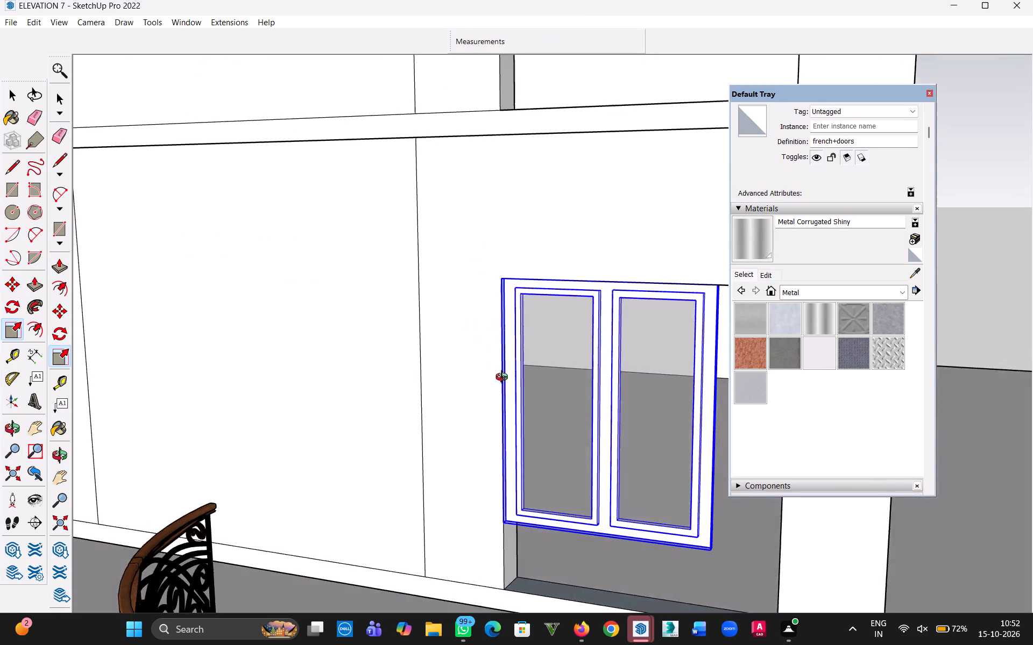
middle_drag(504, 378, 396, 346)
key(h)
drag(705, 582, 549, 433)
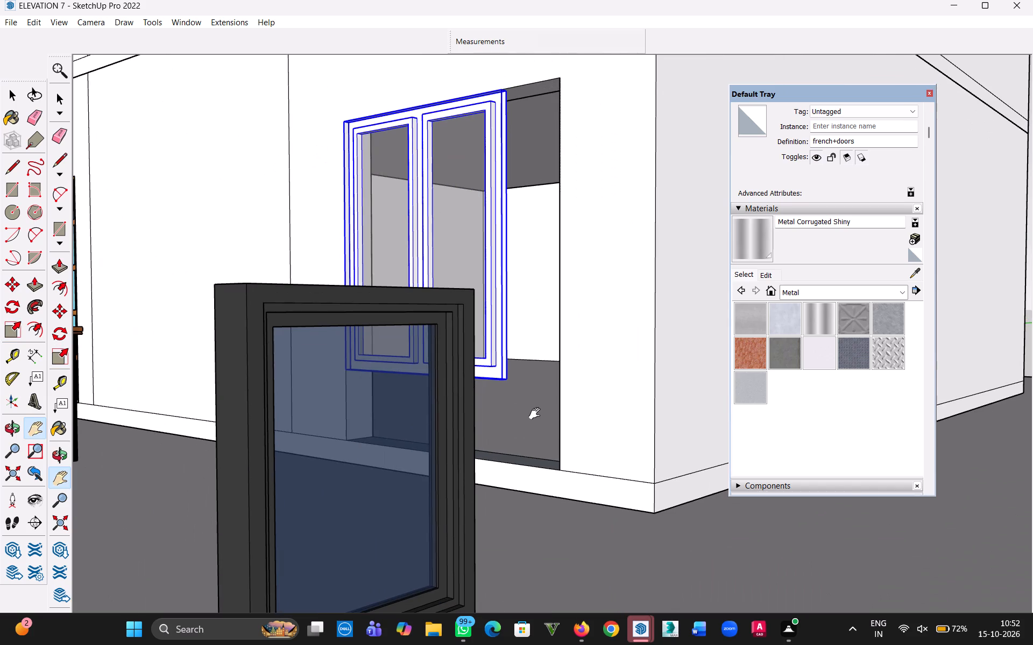
middle_drag(537, 414, 644, 585)
scroll(542, 329, up, 4)
key(Escape)
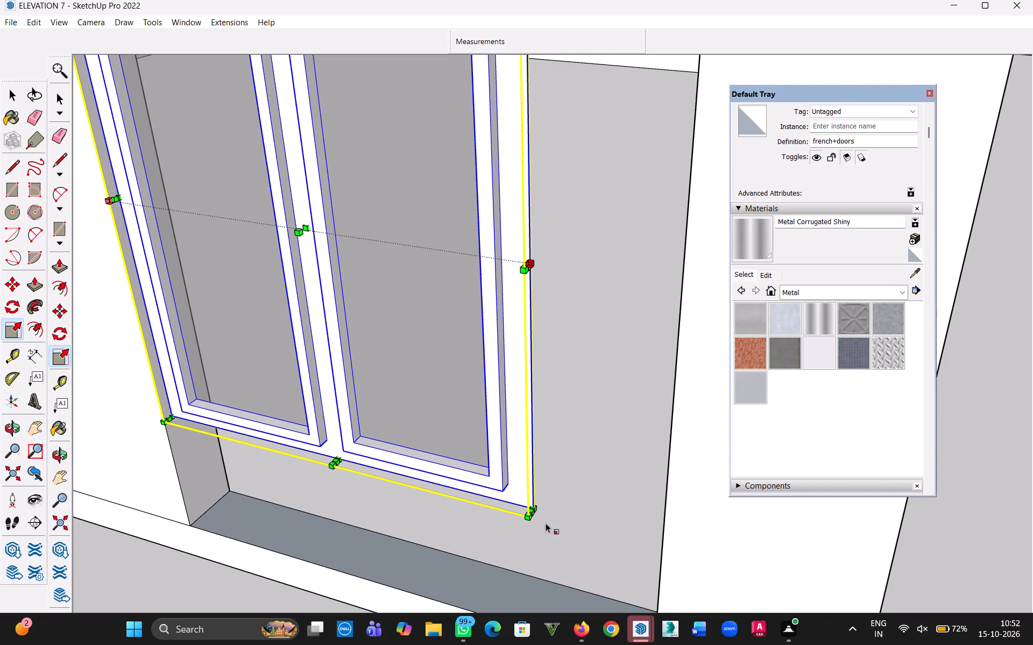
click(535, 513)
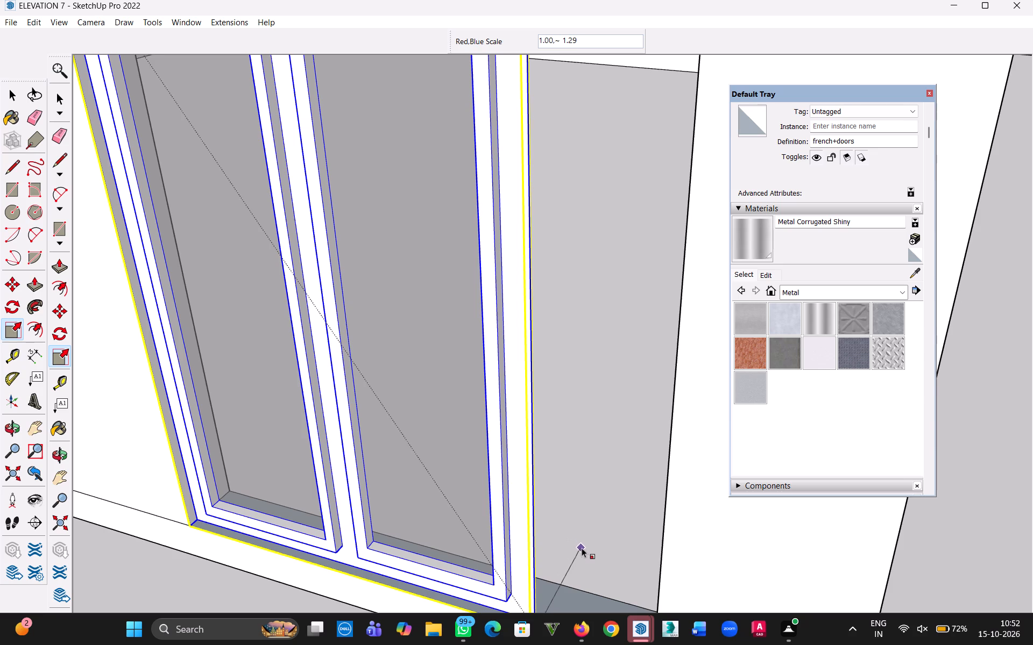
click(584, 549)
click(532, 345)
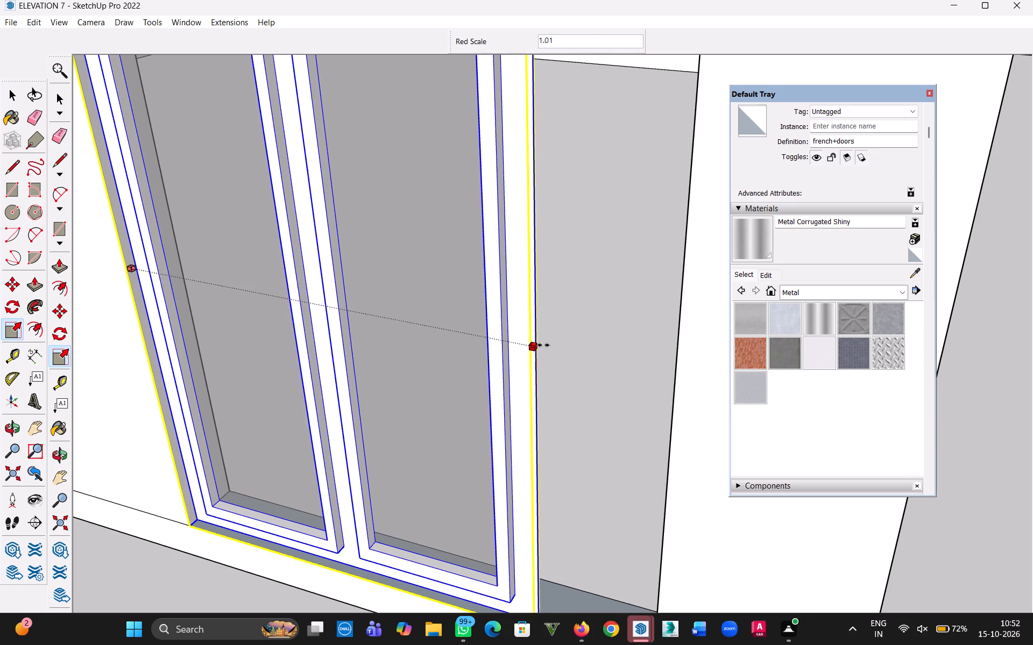
click(676, 371)
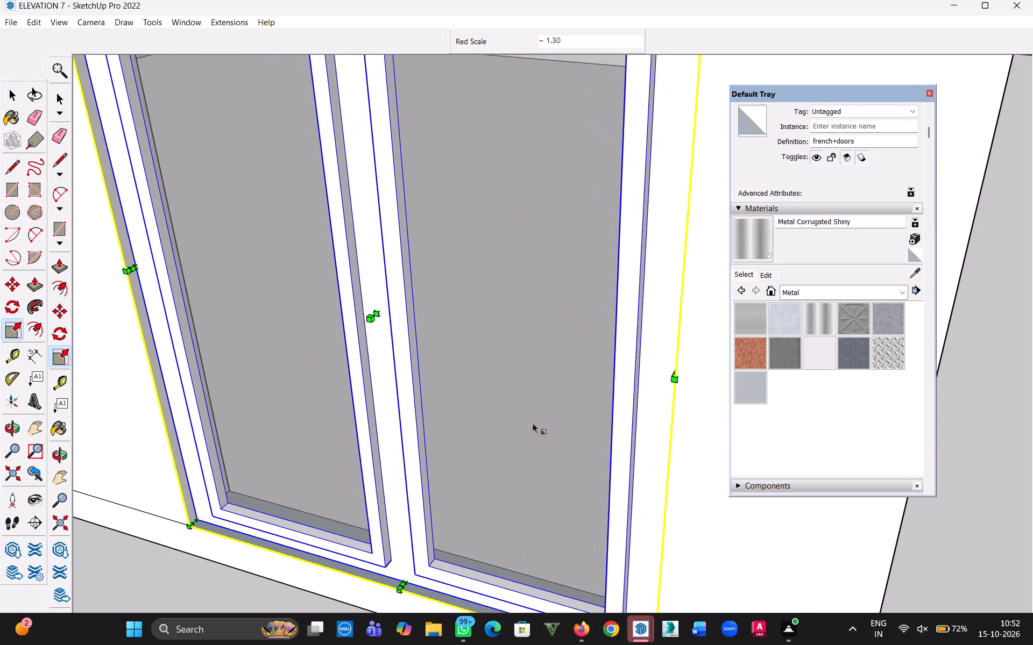
scroll(517, 431, down, 7)
middle_drag(499, 384, 266, 593)
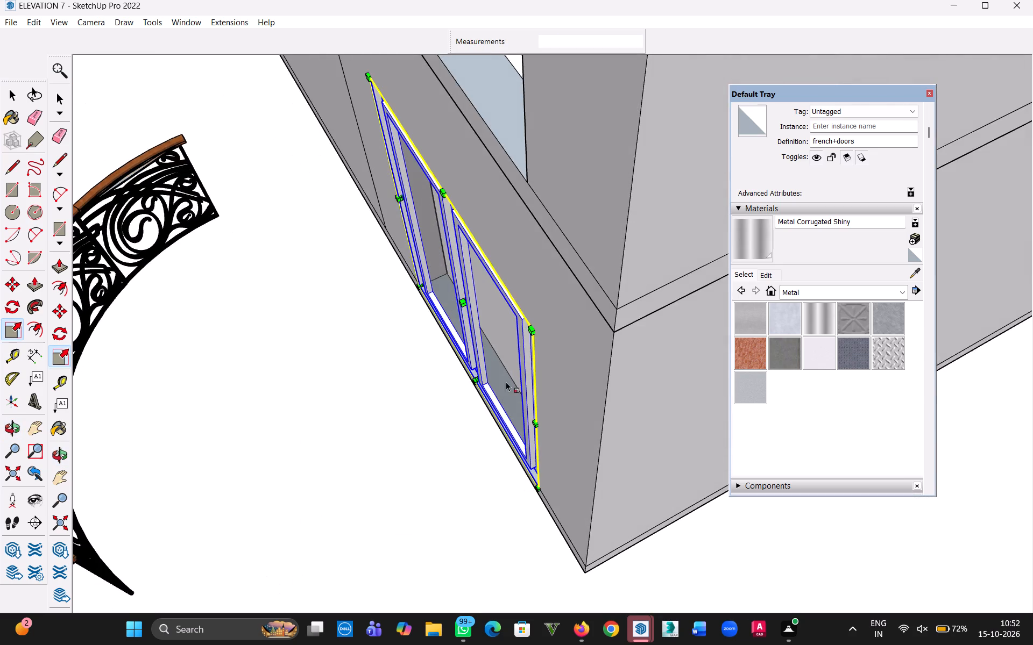
middle_drag(506, 382, 795, 319)
scroll(593, 381, down, 6)
middle_drag(540, 433, 657, 270)
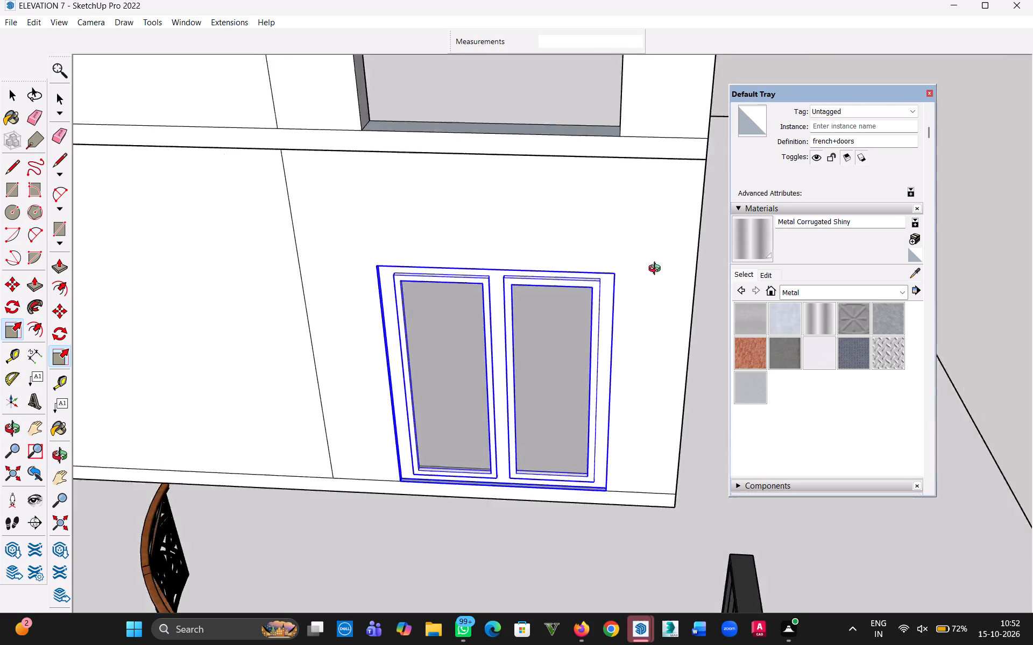
middle_drag(657, 270, 705, 197)
click(17, 98)
Copy the fitted french doors 10' 6" straight up into the upper-floor opening directly above.
scroll(509, 261, down, 5)
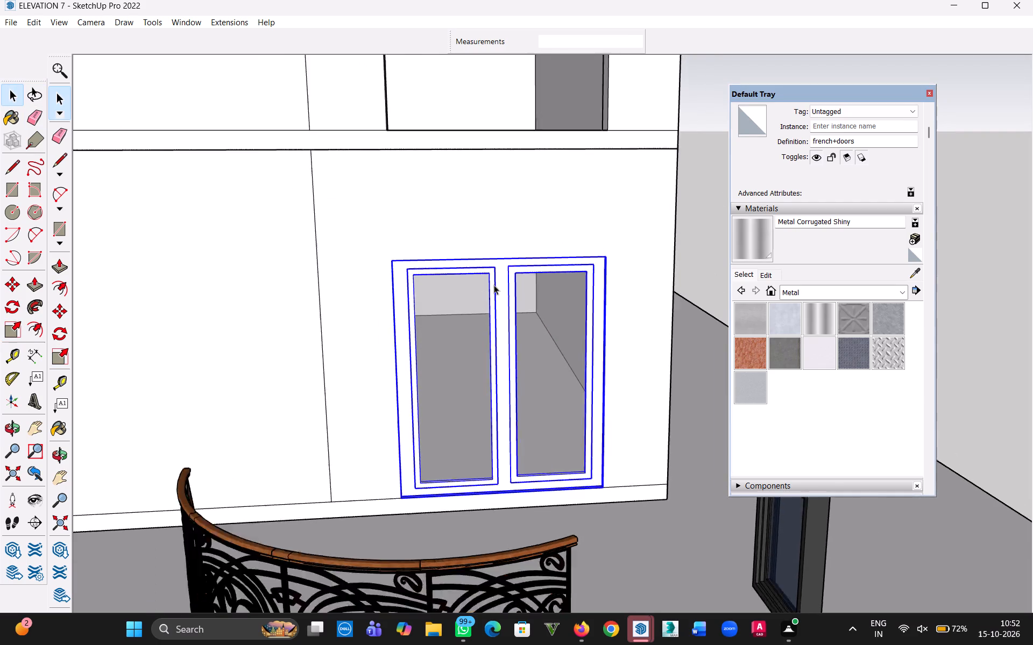
scroll(505, 306, down, 6)
middle_drag(495, 324, 503, 433)
scroll(491, 424, down, 4)
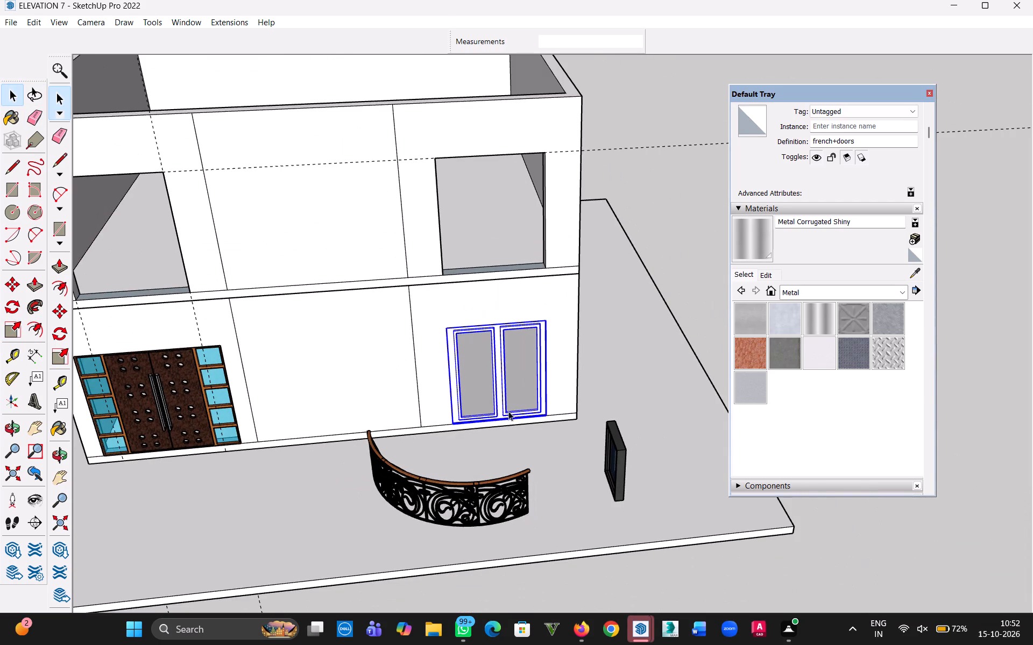
key(m)
scroll(469, 335, up, 20)
scroll(469, 335, up, 7)
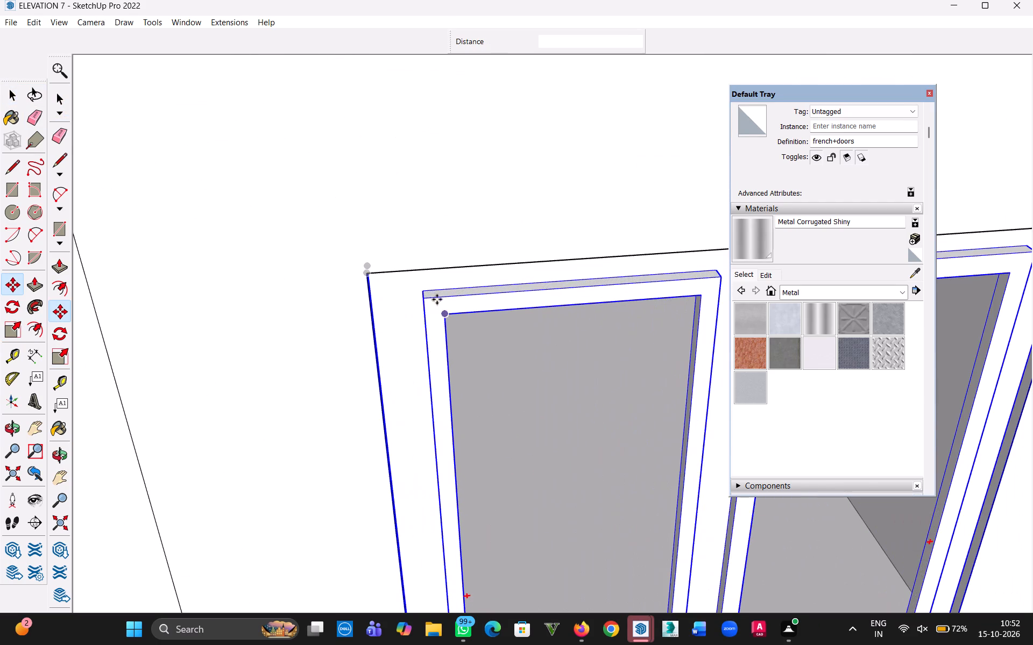
middle_drag(491, 341, 554, 401)
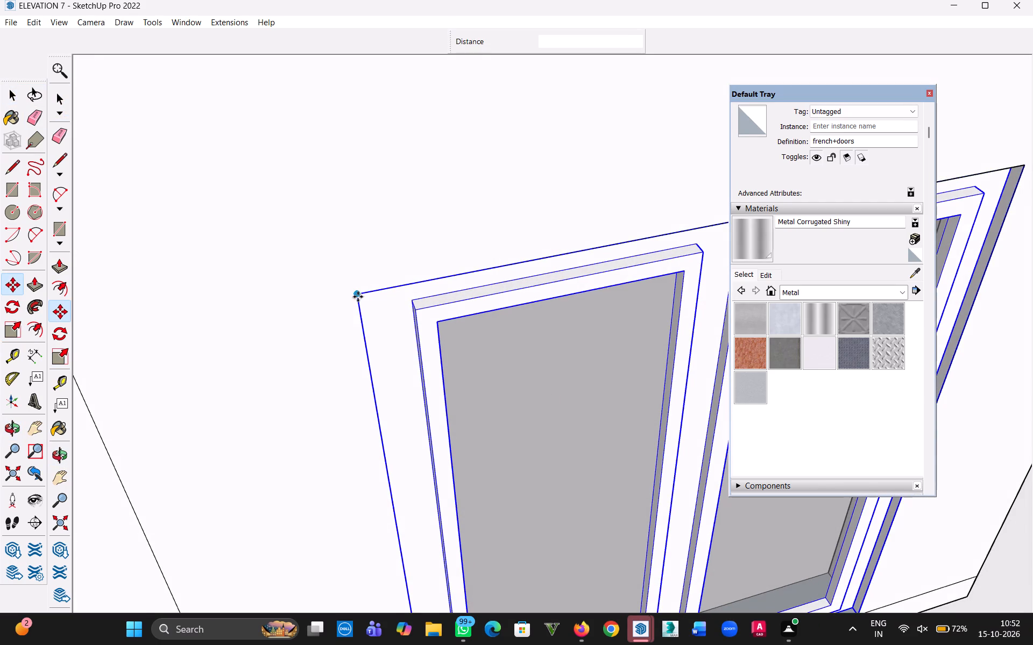
click(358, 297)
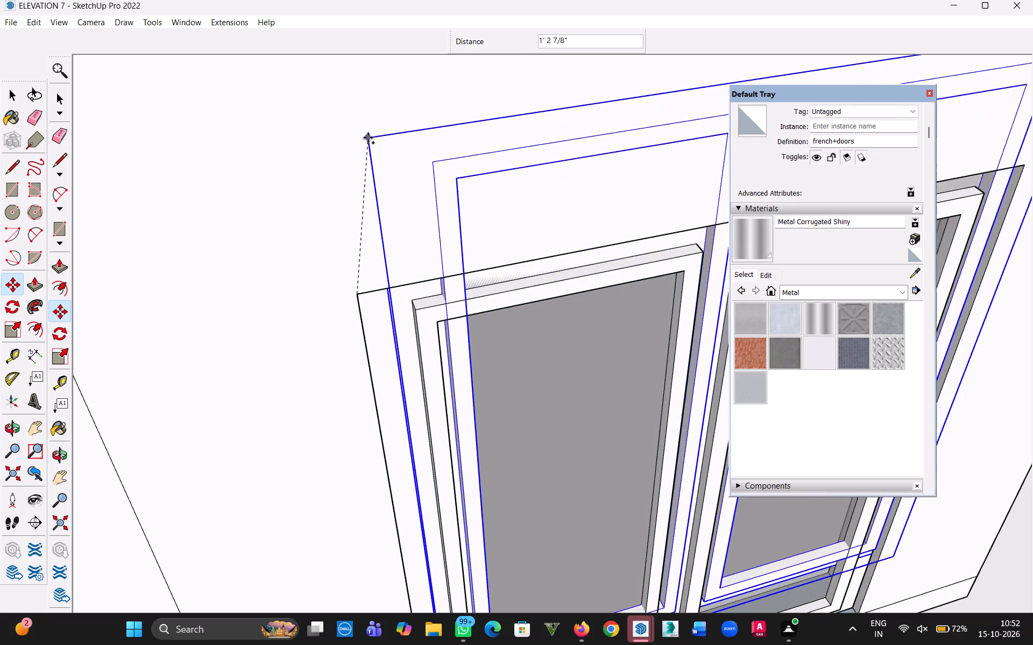
scroll(365, 139, down, 5)
key(h)
drag(365, 139, 373, 560)
scroll(354, 411, down, 10)
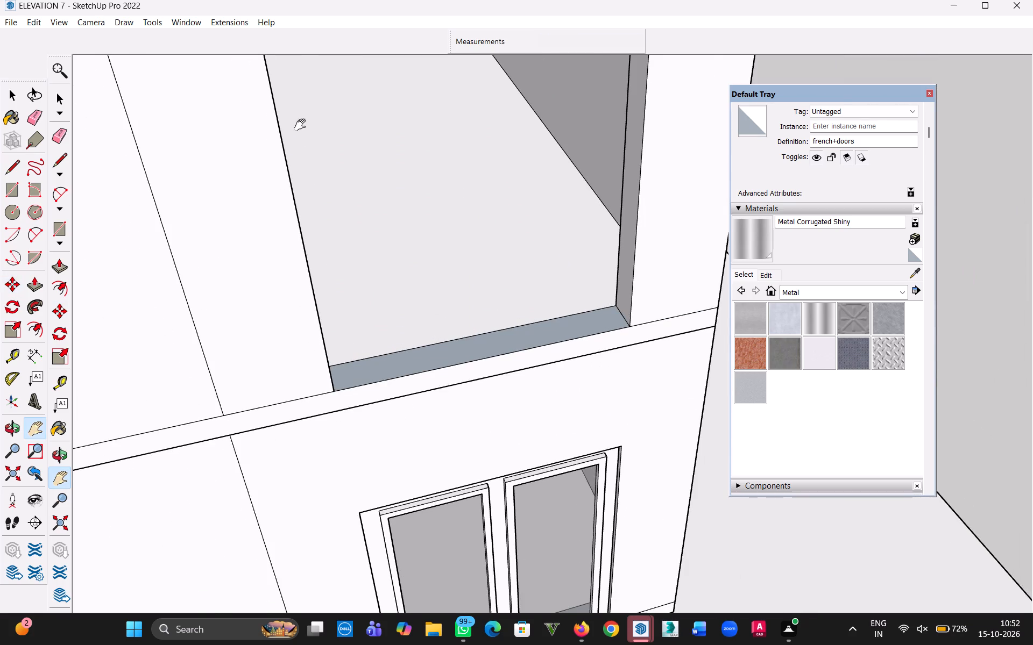
key(Escape)
key(h)
drag(313, 162, 380, 307)
key(Escape)
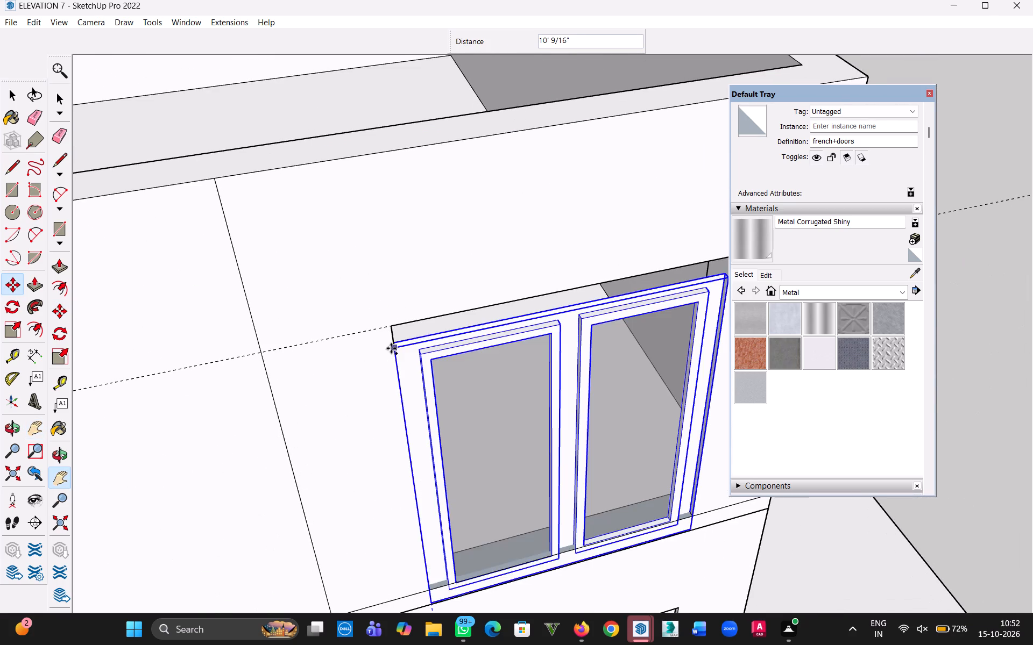
click(396, 328)
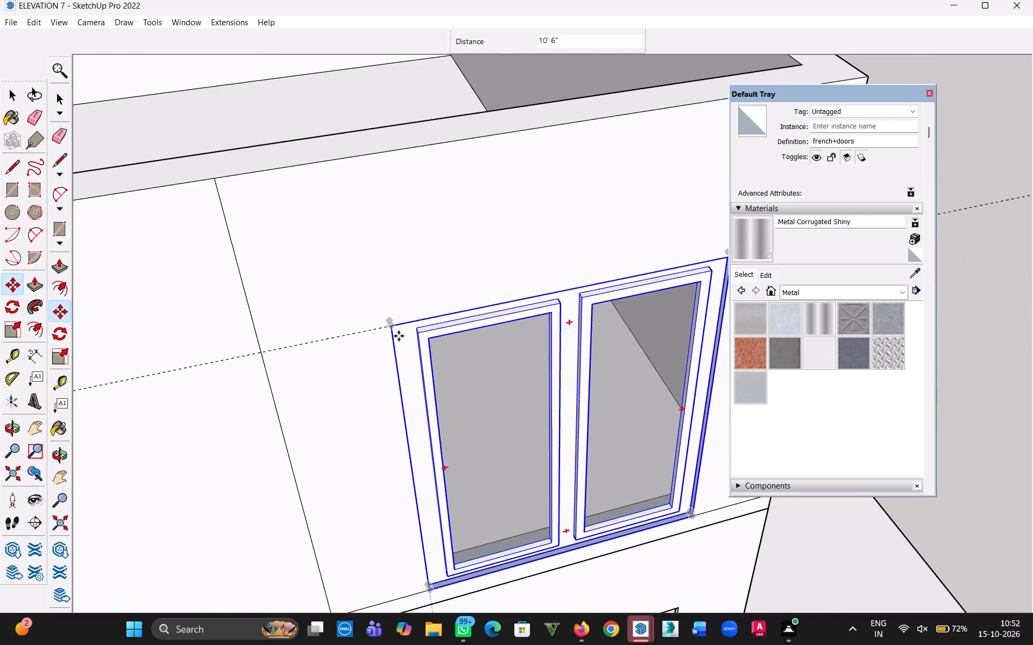
Copy the upper-floor french doors 20' along the facade into the opening above the entrance door.
key(m)
click(393, 325)
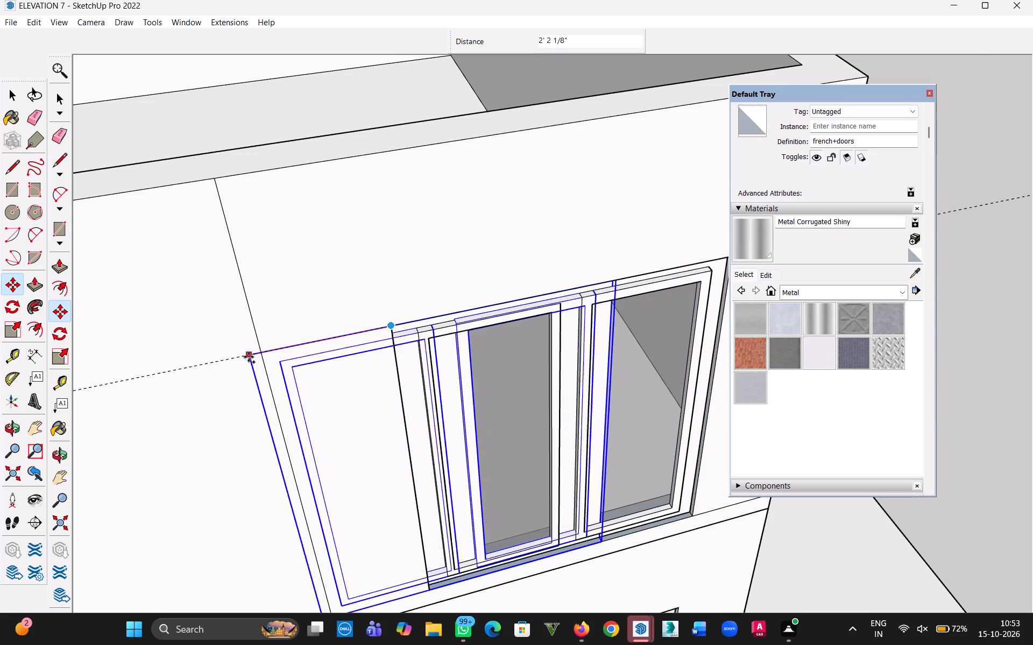
key(h)
drag(246, 358, 616, 307)
scroll(471, 398, down, 11)
drag(345, 442, 596, 360)
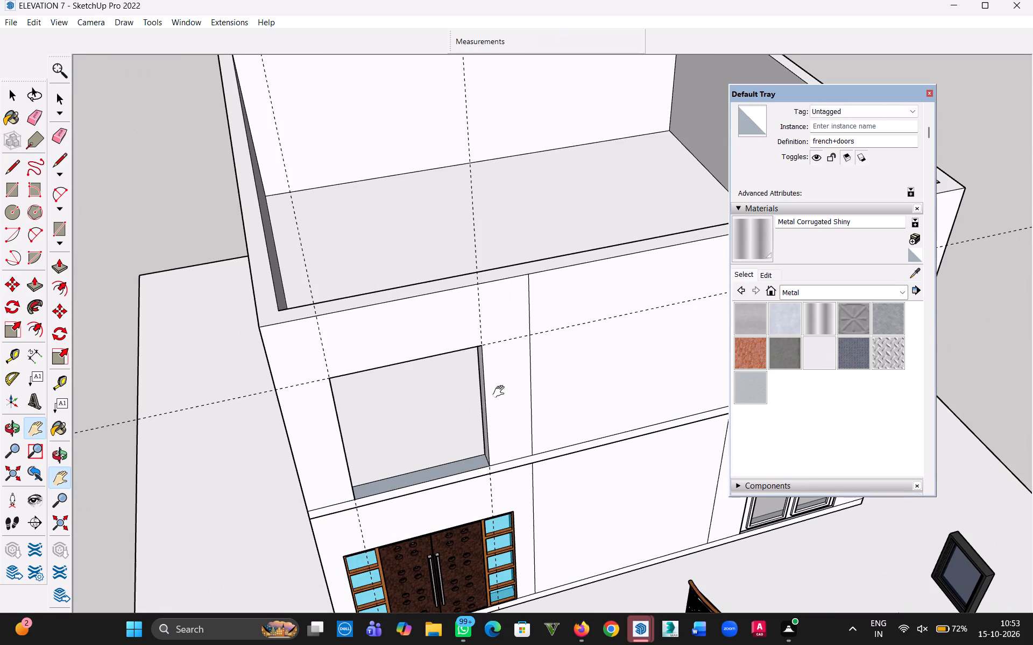
key(Escape)
click(328, 377)
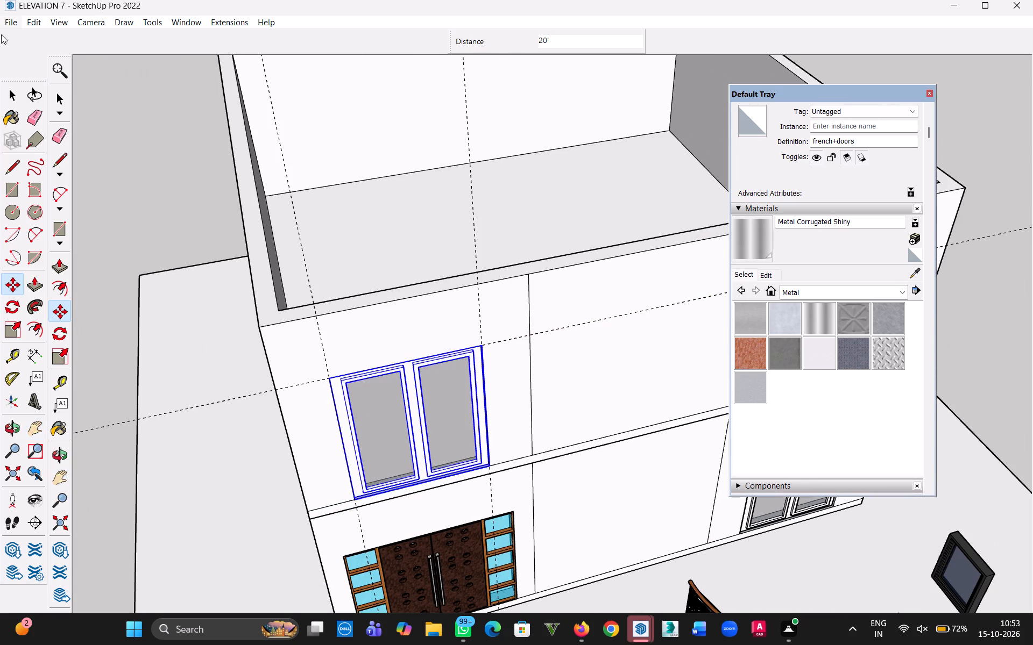
click(6, 94)
scroll(562, 372, down, 13)
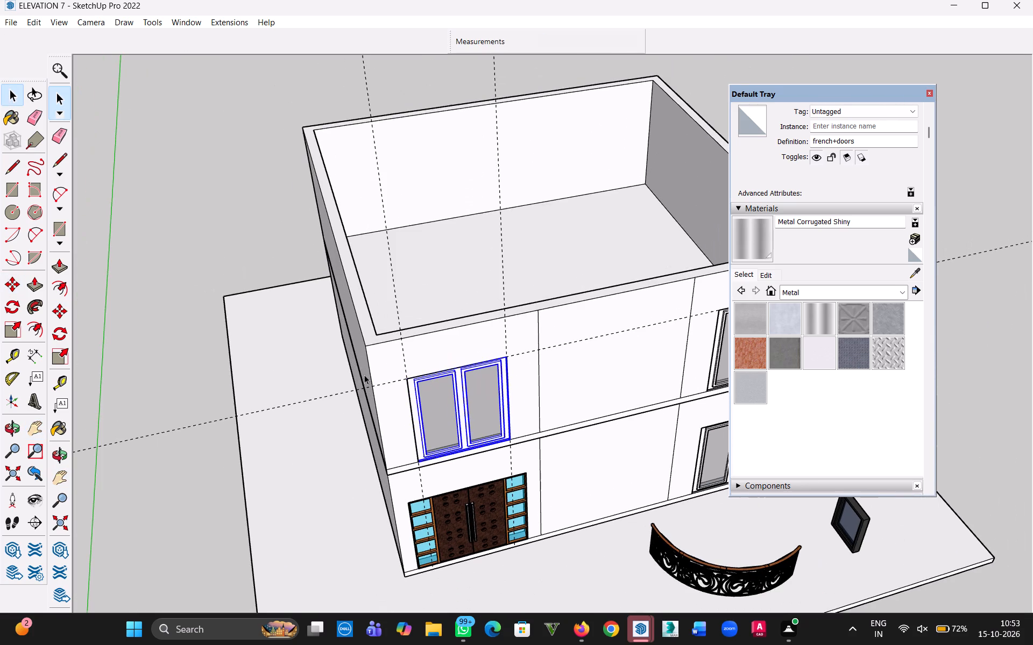
click(232, 239)
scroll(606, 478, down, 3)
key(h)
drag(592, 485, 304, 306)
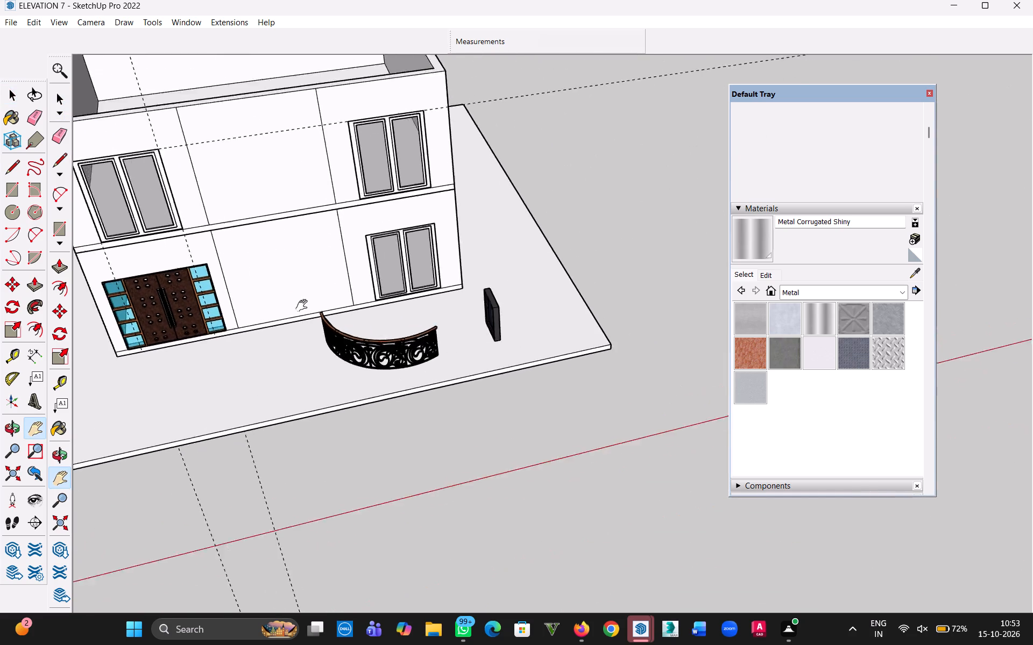
Move the curved railing about 2' 2 7/8" across the ground, away from the building's facade.
drag(304, 306, 384, 397)
middle_drag(452, 456, 399, 445)
scroll(462, 417, up, 6)
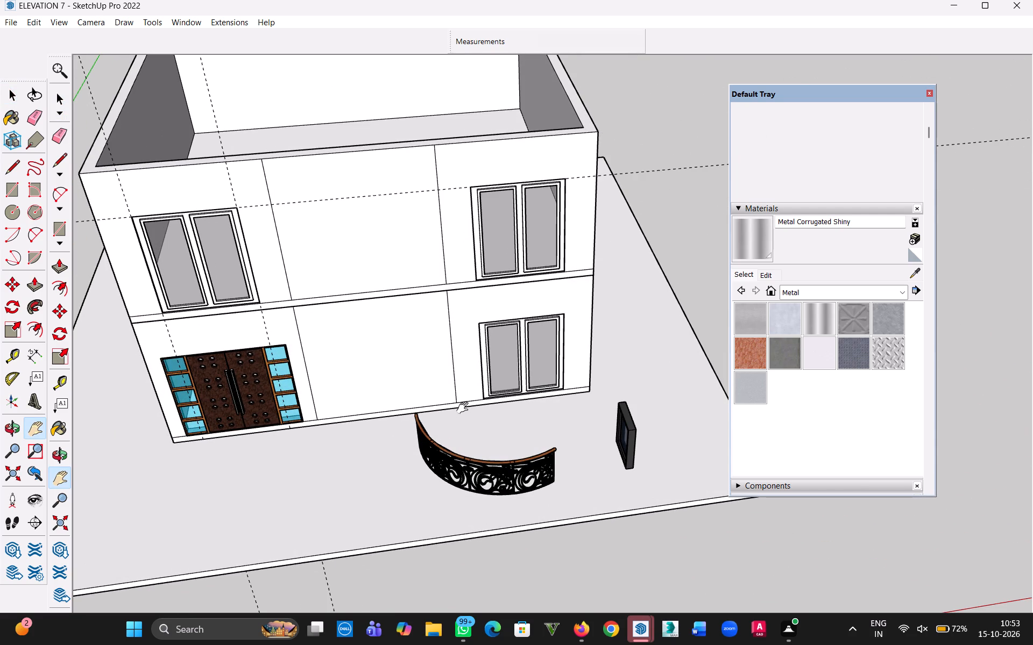
scroll(553, 446, up, 3)
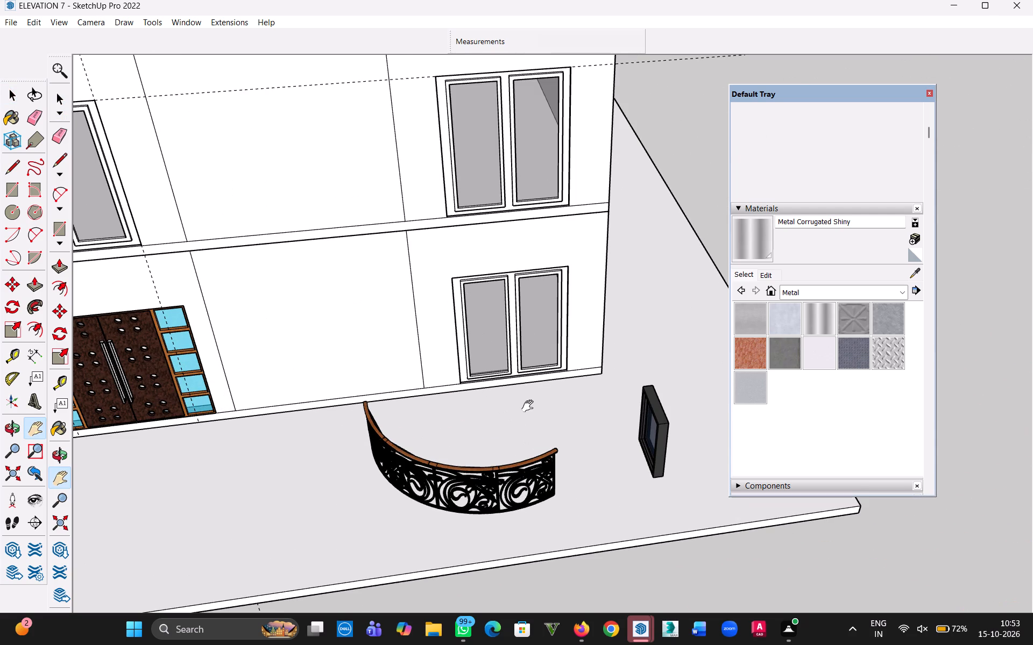
scroll(528, 402, up, 4)
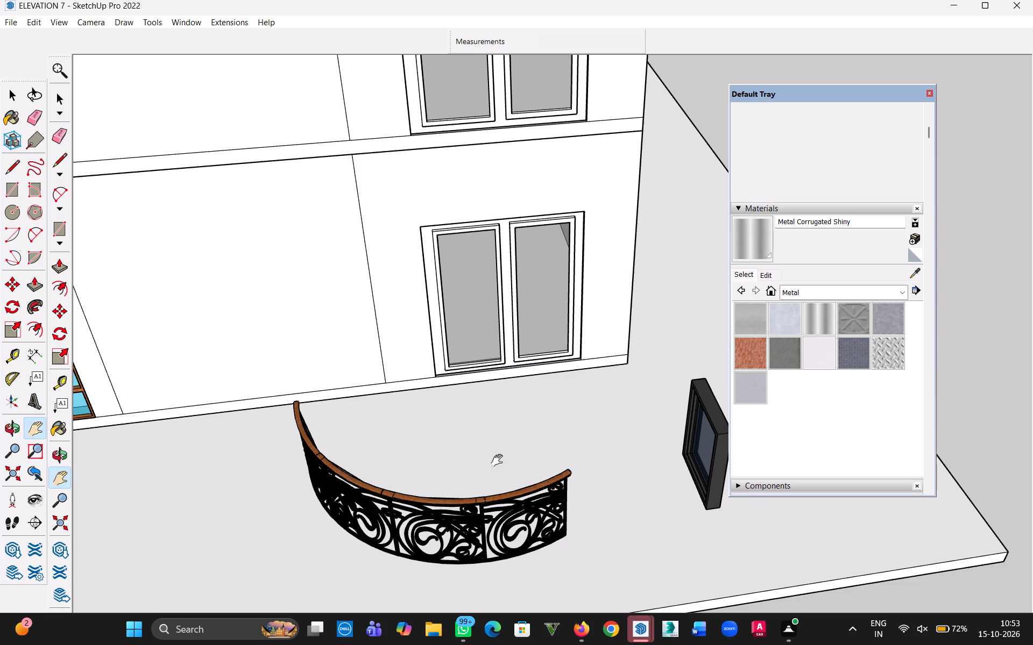
scroll(499, 461, up, 1)
middle_drag(499, 461, 481, 579)
click(435, 542)
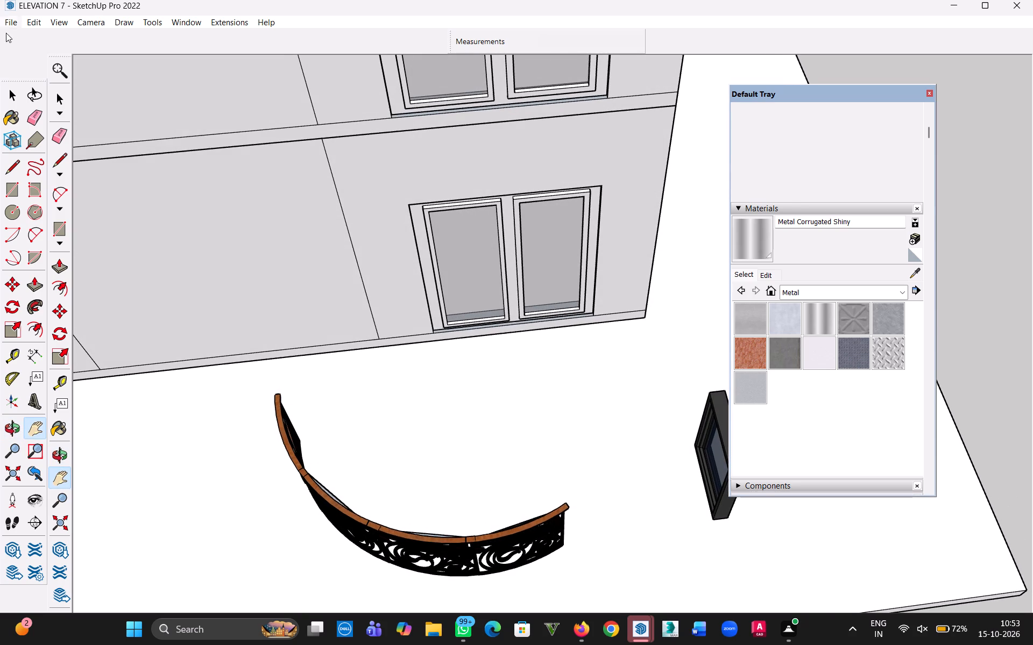
click(9, 96)
click(401, 519)
click(406, 546)
middle_drag(503, 495, 498, 504)
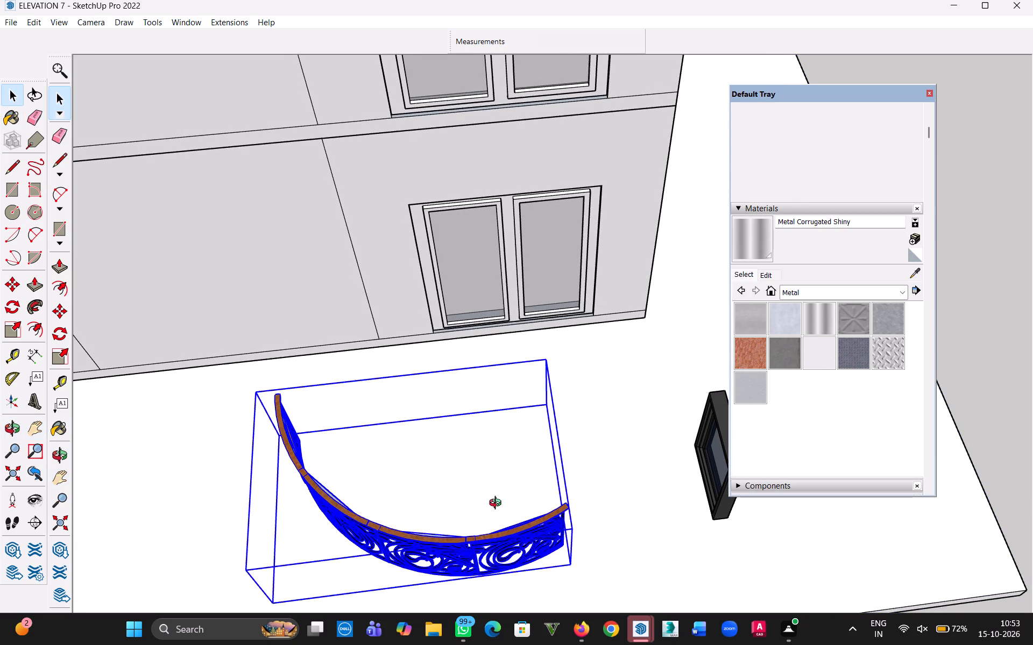
middle_drag(498, 504, 416, 532)
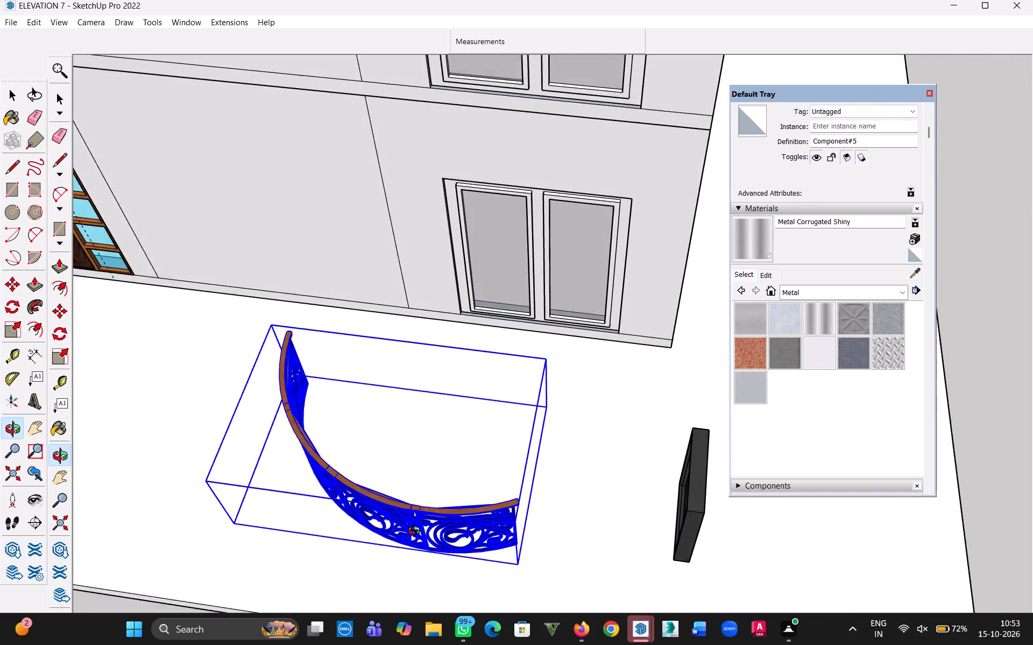
middle_drag(416, 532, 414, 538)
click(406, 418)
middle_drag(388, 490, 427, 313)
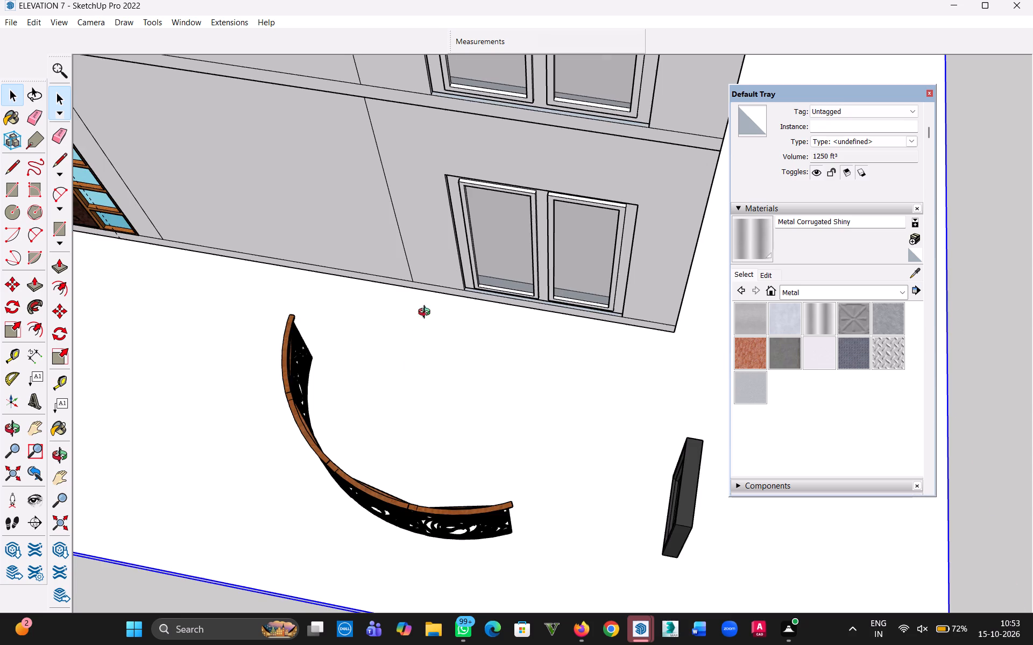
middle_drag(427, 313, 471, 156)
click(519, 512)
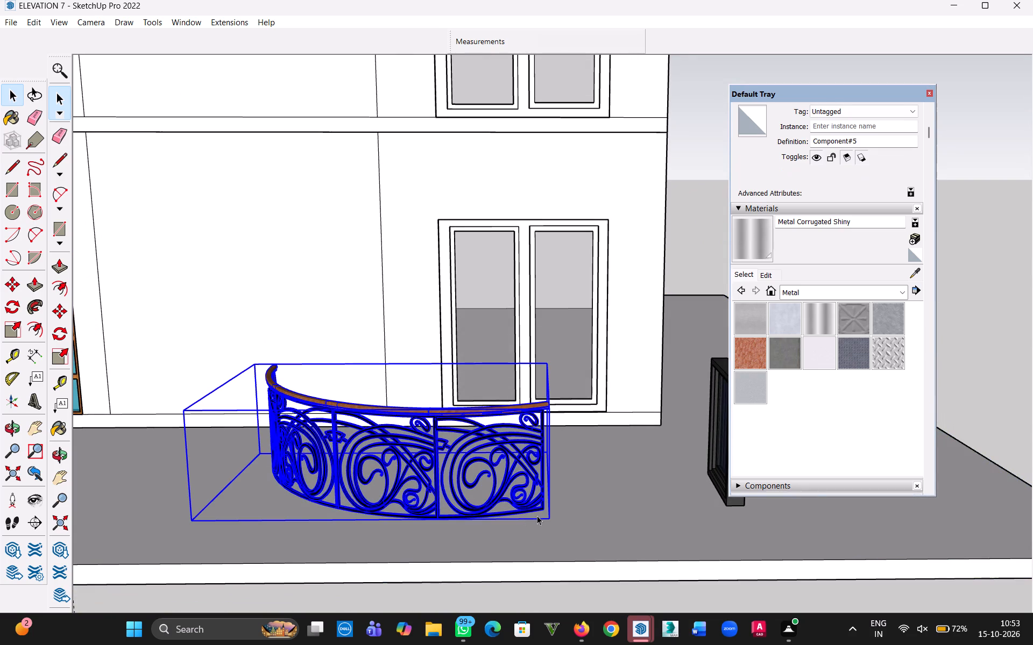
scroll(537, 515, up, 10)
key(m)
click(542, 507)
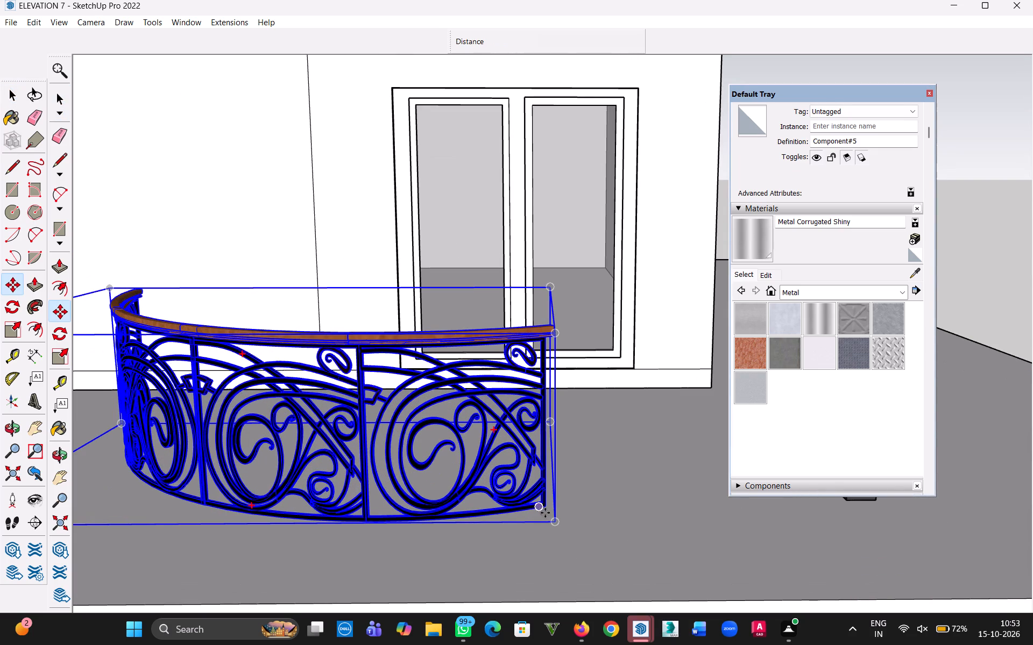
click(584, 562)
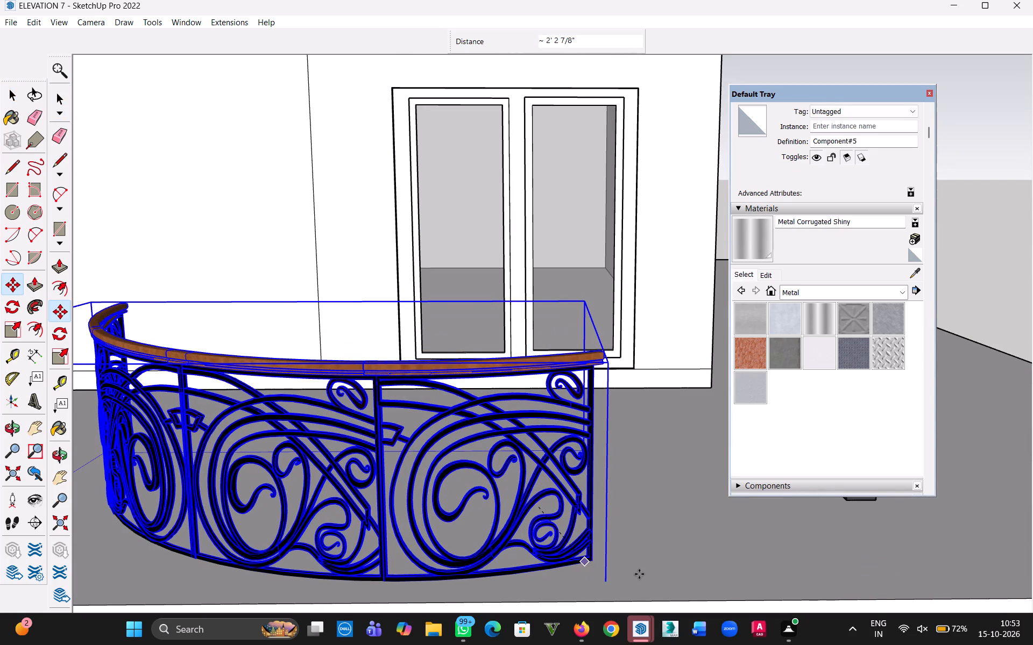
Draw a two-point arc on the ground between the railing's two lower ends, following its base with a bulge of about 2' 7 7/8".
scroll(632, 563, down, 8)
click(13, 100)
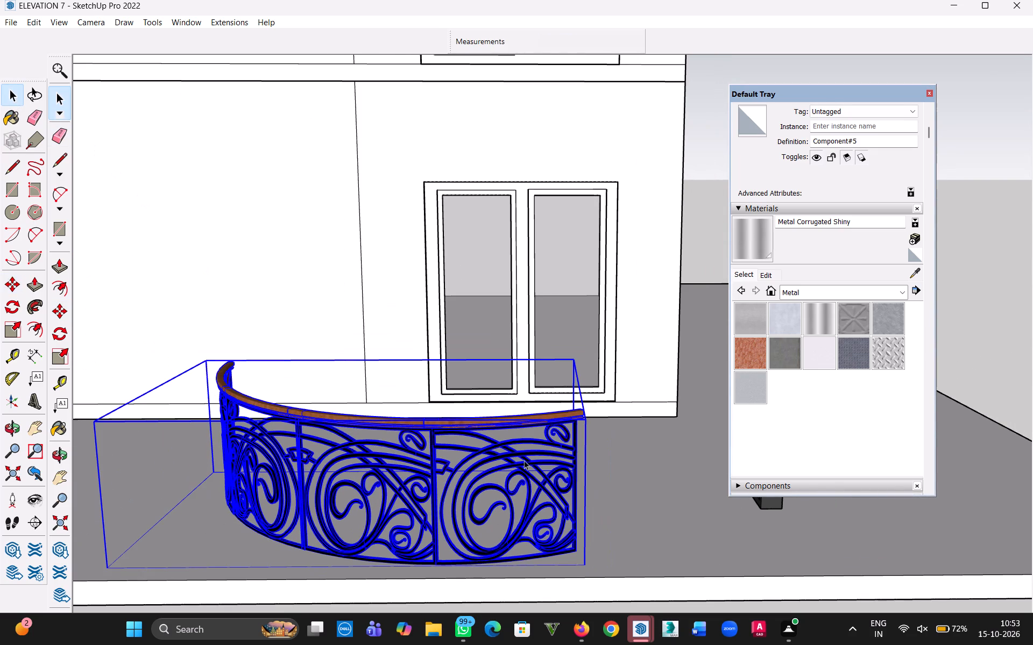
middle_drag(640, 513, 636, 570)
scroll(521, 497, down, 8)
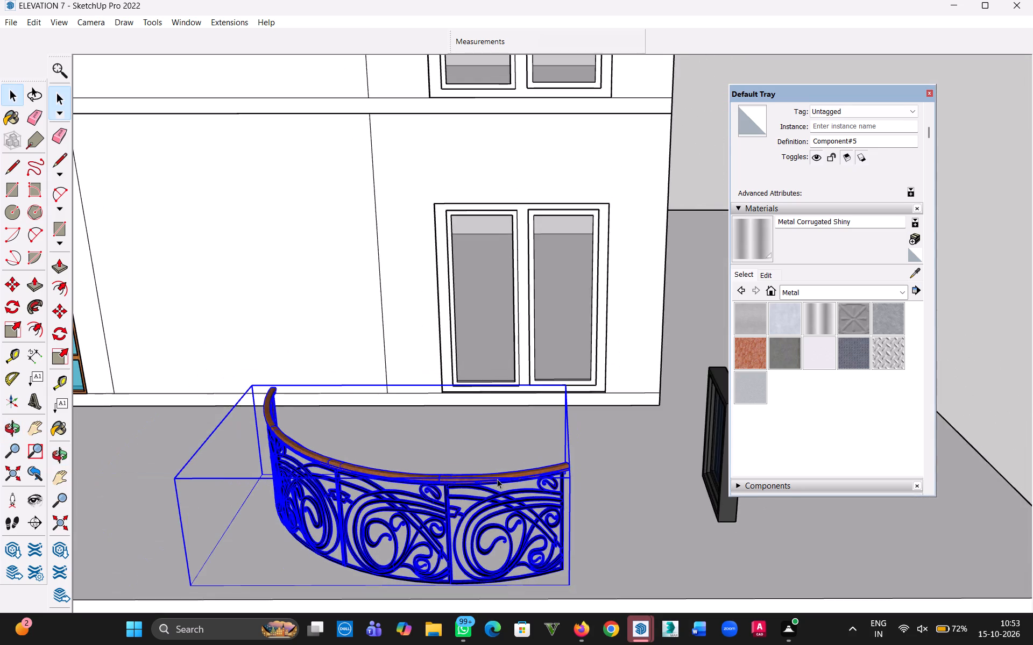
middle_drag(450, 440, 493, 525)
scroll(494, 525, down, 2)
key(h)
drag(499, 531, 496, 492)
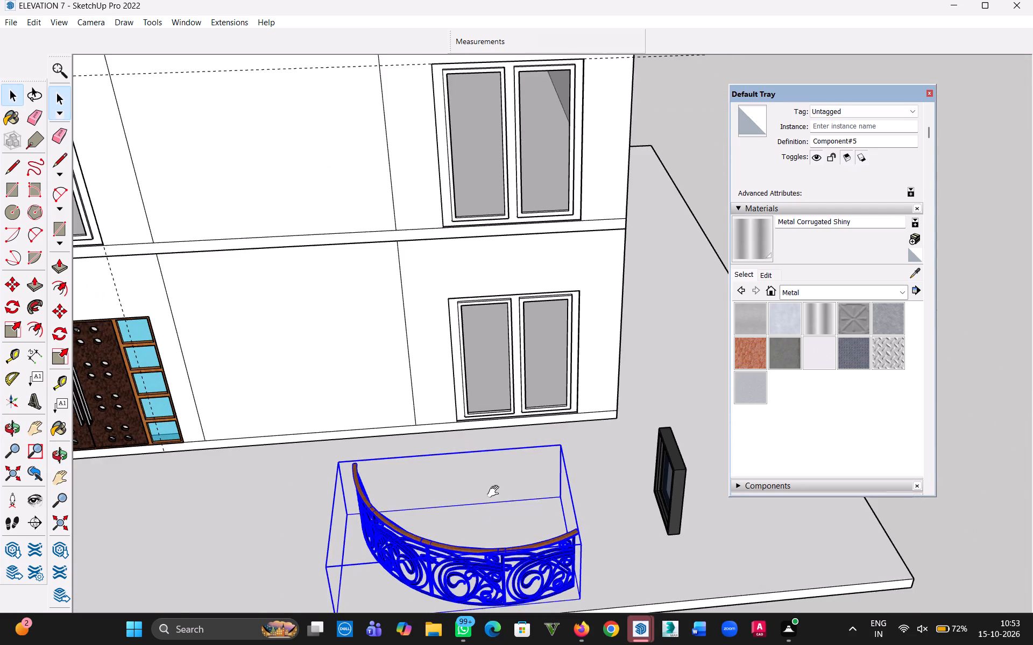
drag(496, 492, 485, 405)
middle_drag(485, 404, 499, 479)
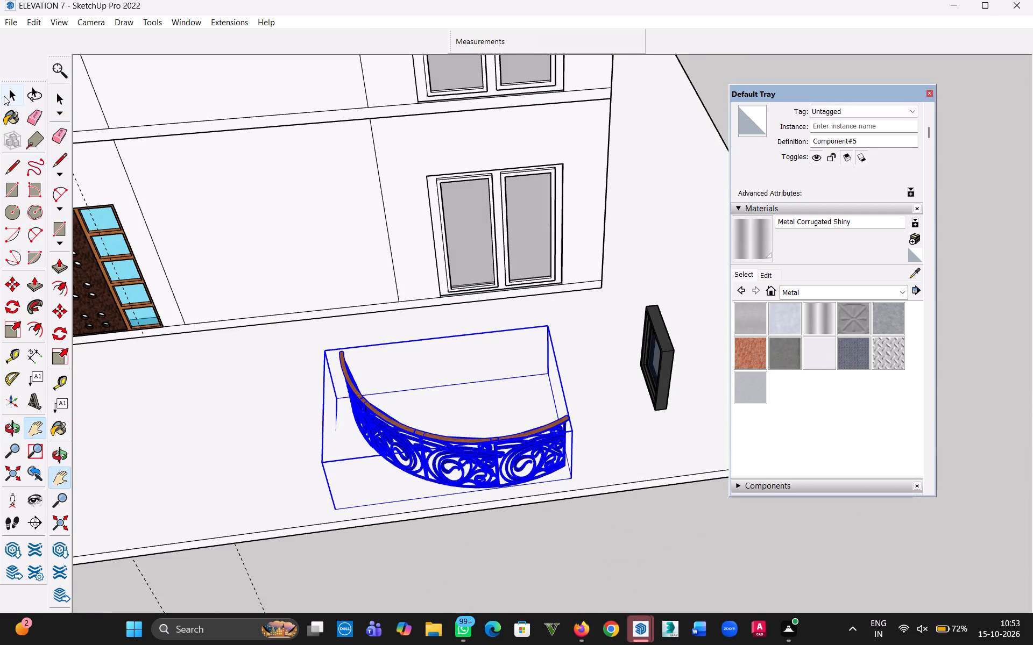
click(4, 96)
click(38, 234)
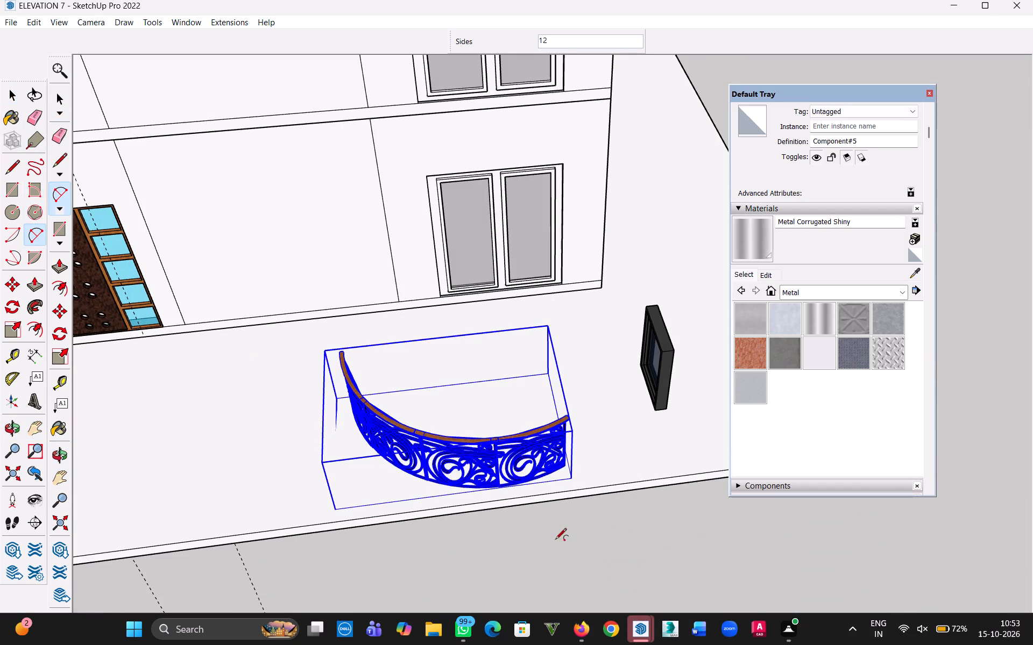
key(Escape)
click(15, 94)
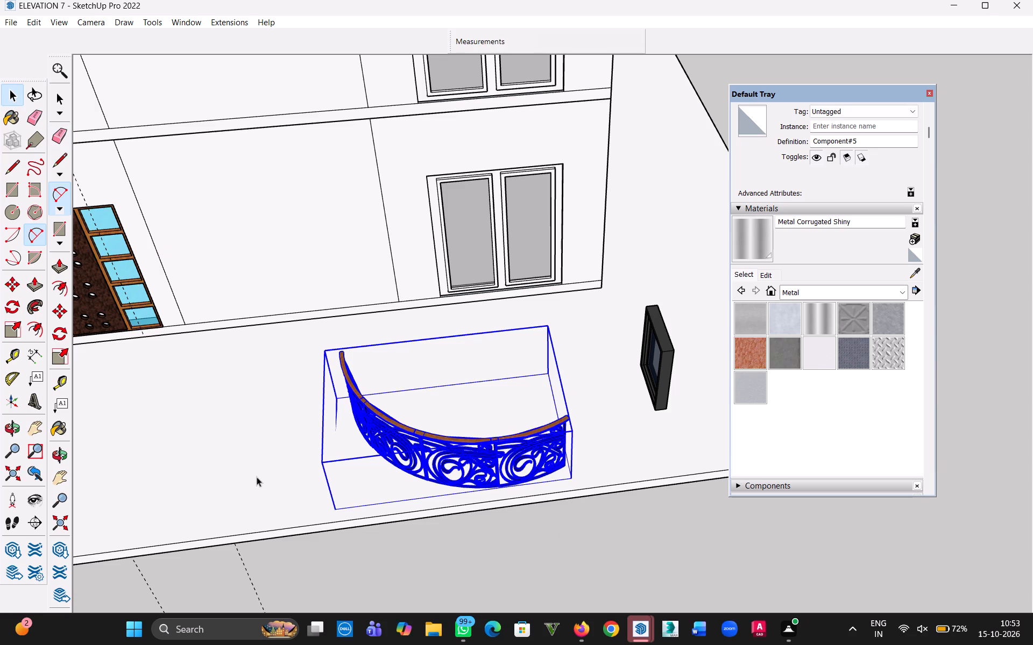
click(257, 477)
click(36, 230)
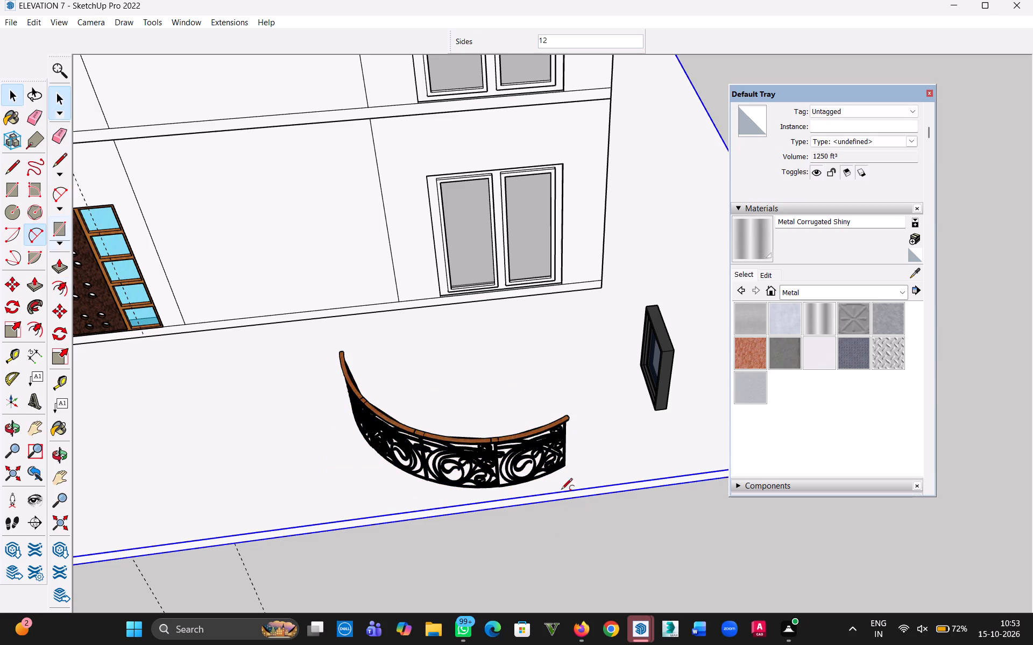
scroll(574, 484, up, 8)
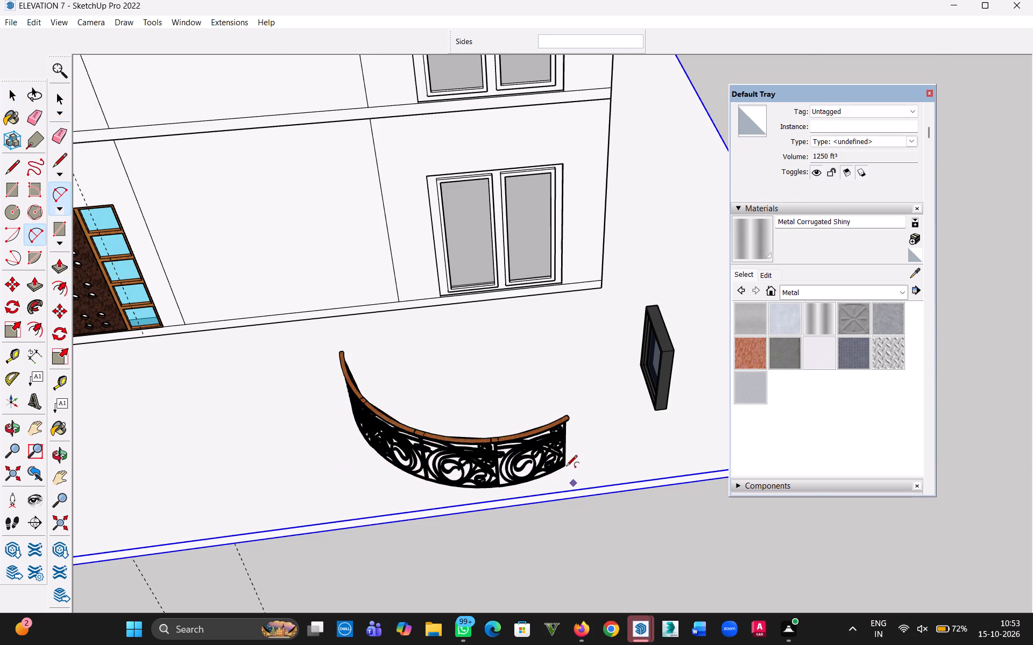
scroll(566, 467, up, 10)
click(565, 458)
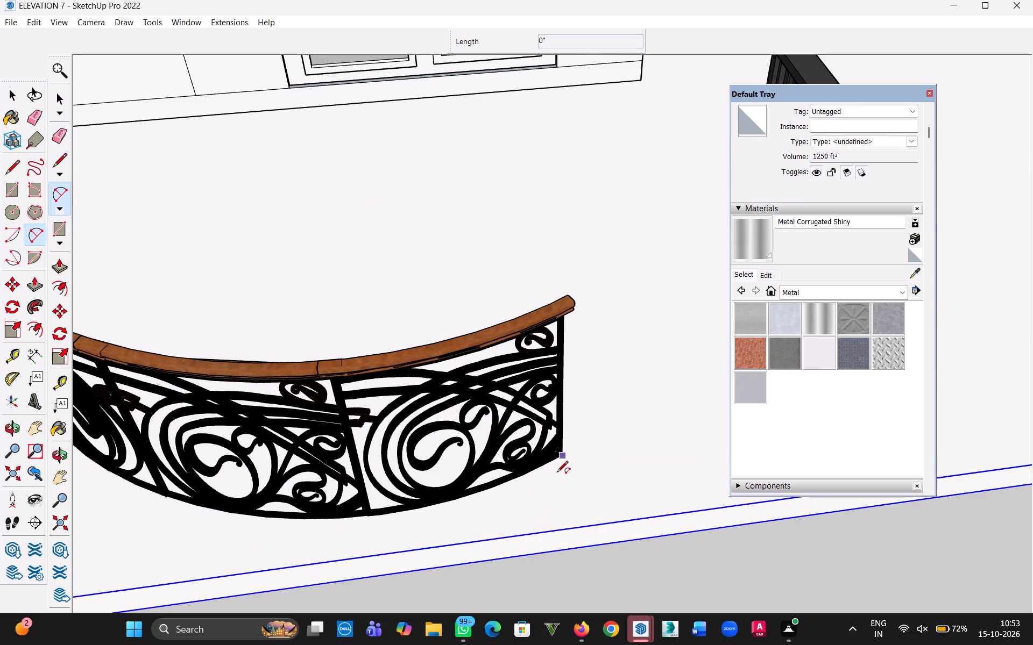
scroll(387, 507, down, 4)
key(h)
drag(365, 505, 713, 553)
middle_drag(352, 448, 683, 432)
key(Escape)
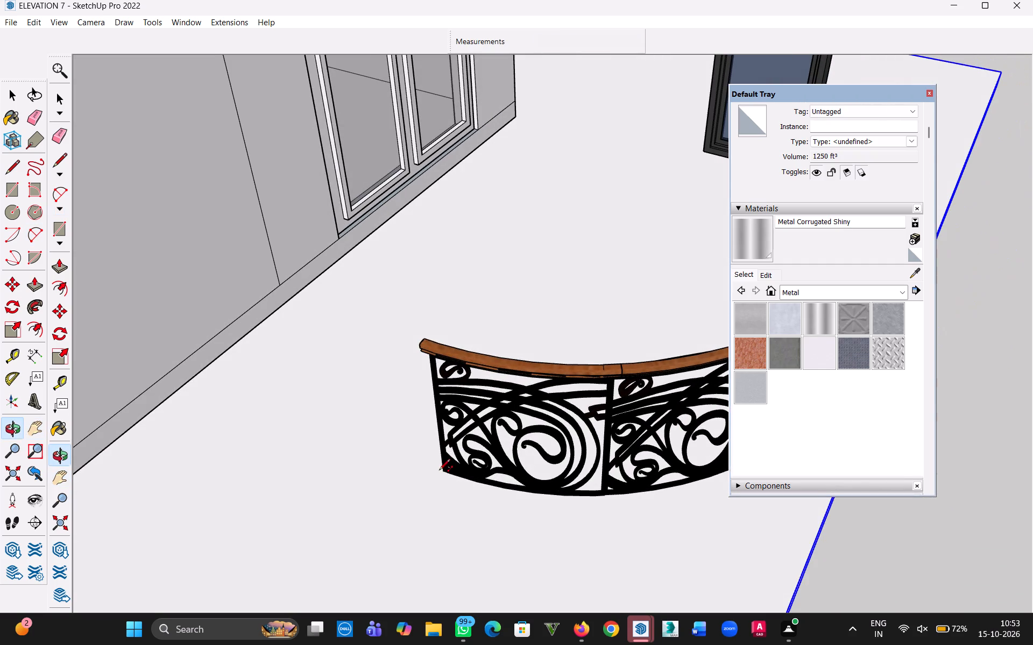
click(445, 476)
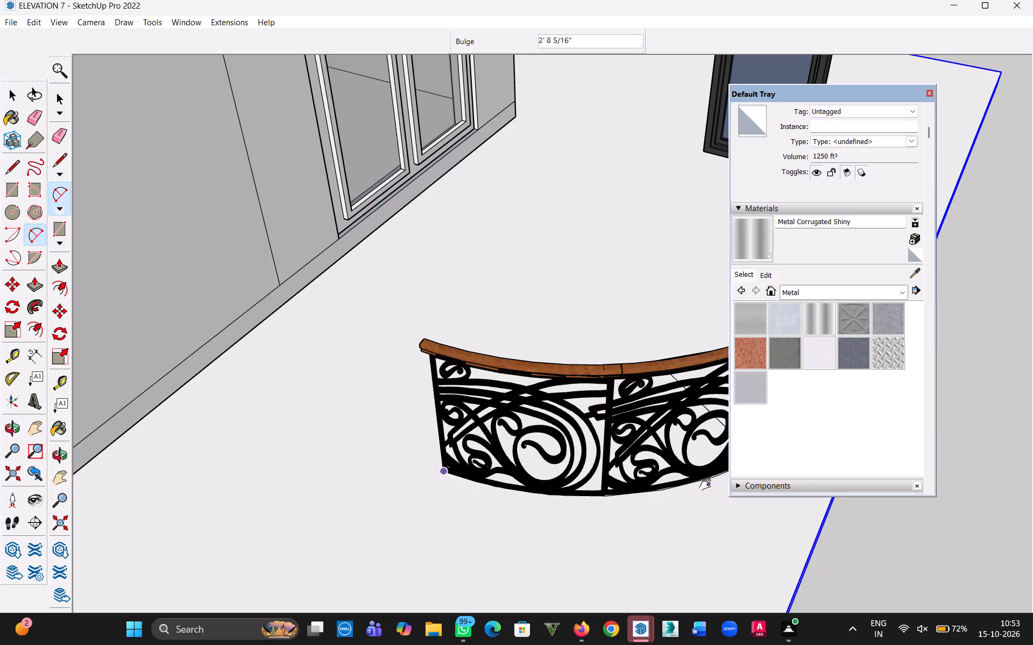
key(h)
drag(705, 490, 395, 551)
key(Escape)
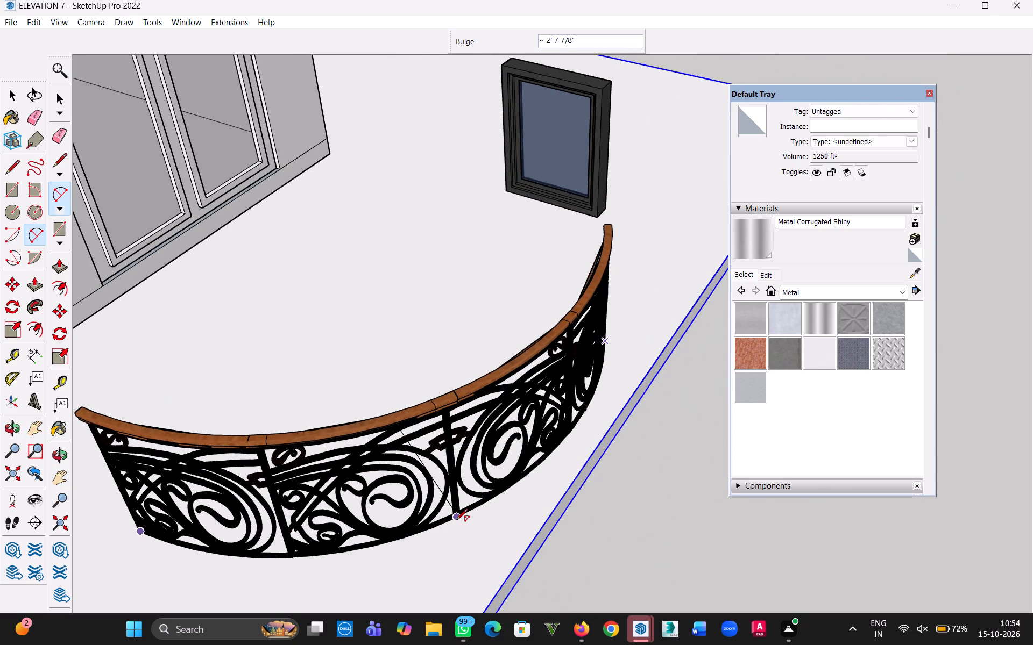
click(459, 523)
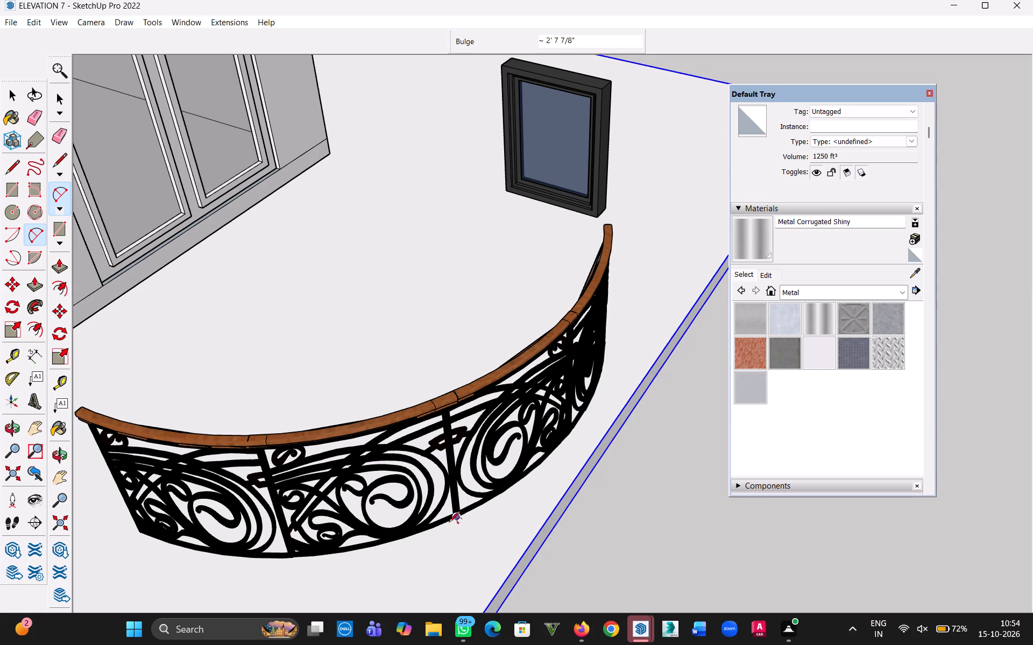
Move the curved railing about 6' 6 3/4" across the ground towards the building, clear of the drawn arc.
click(11, 91)
click(384, 447)
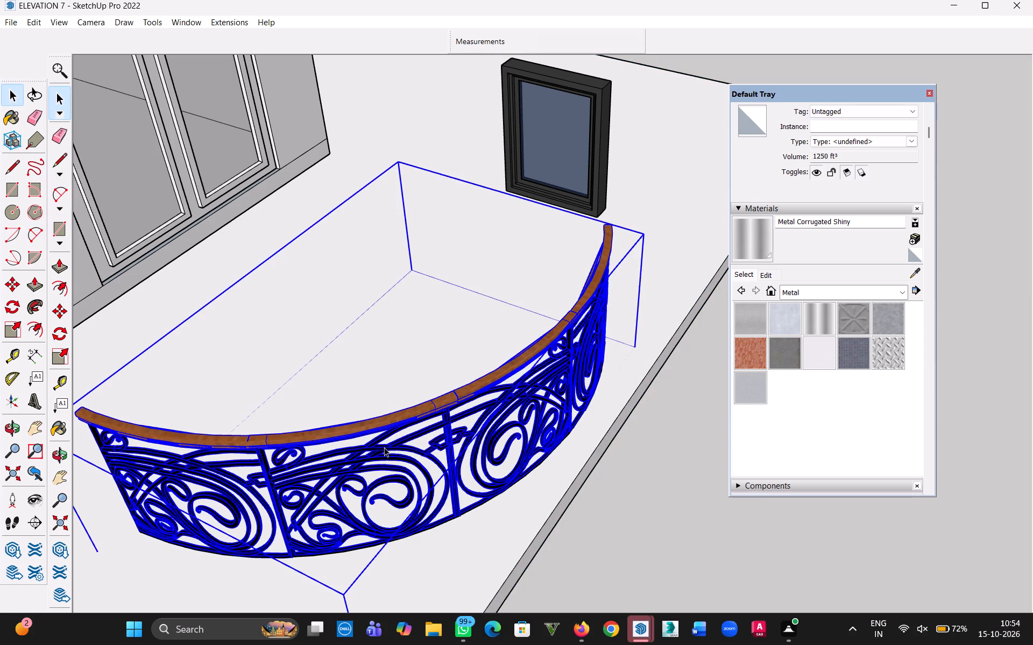
key(m)
click(417, 424)
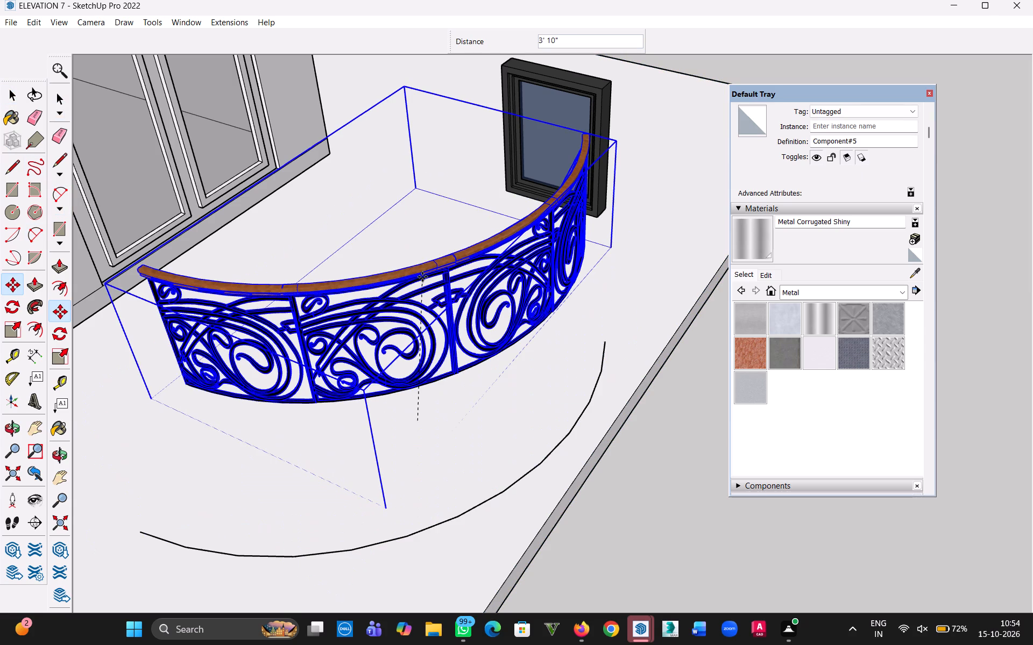
click(452, 200)
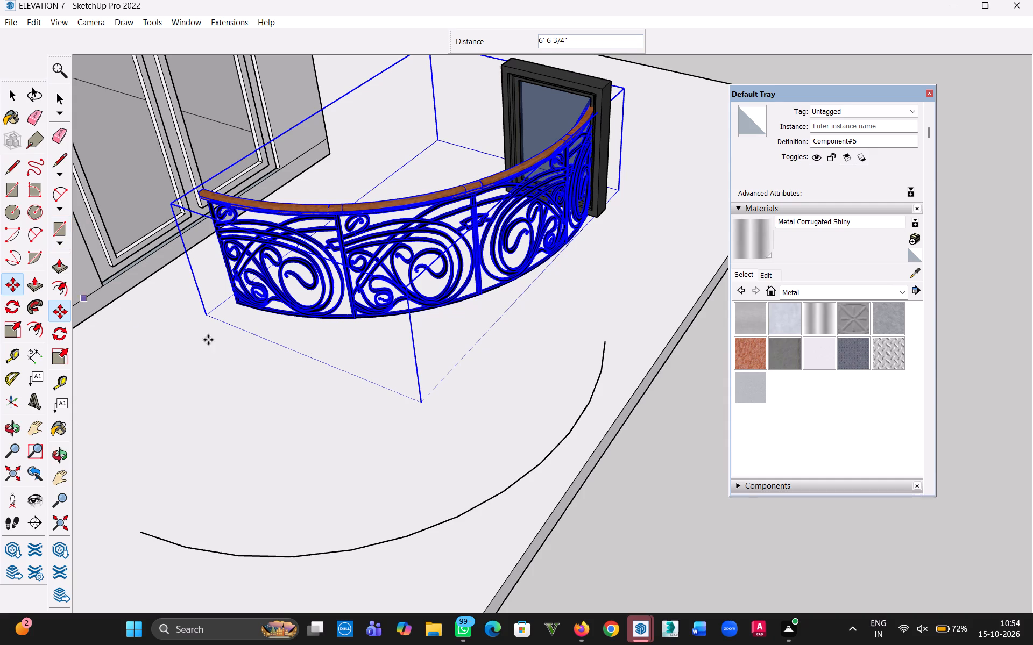
Copy the ground arc 10" outward, away from the railing.
click(11, 96)
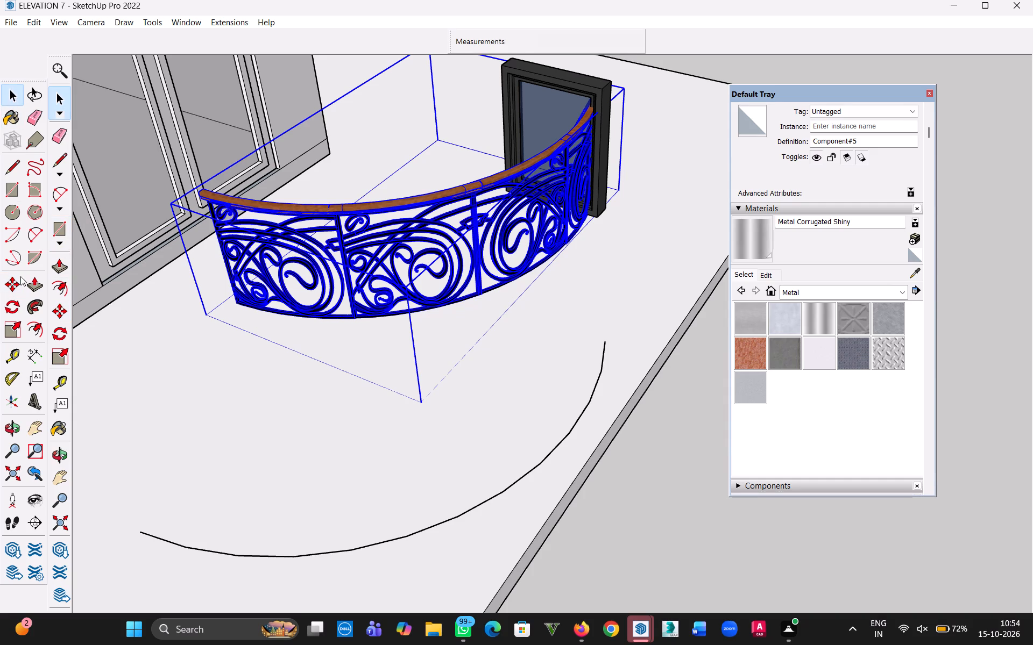
click(265, 558)
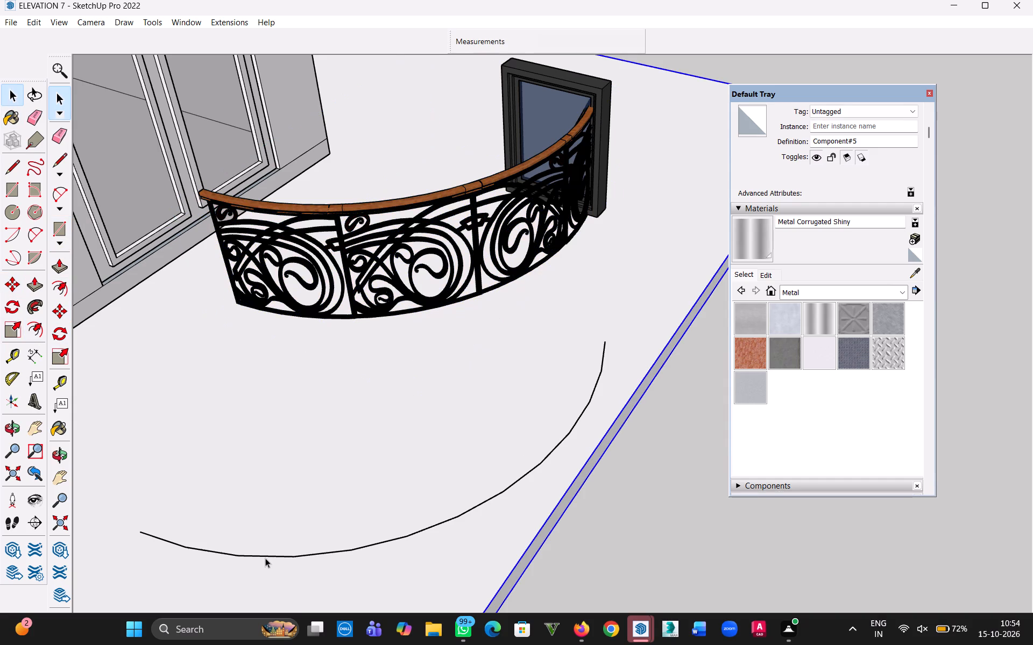
click(266, 558)
key(m)
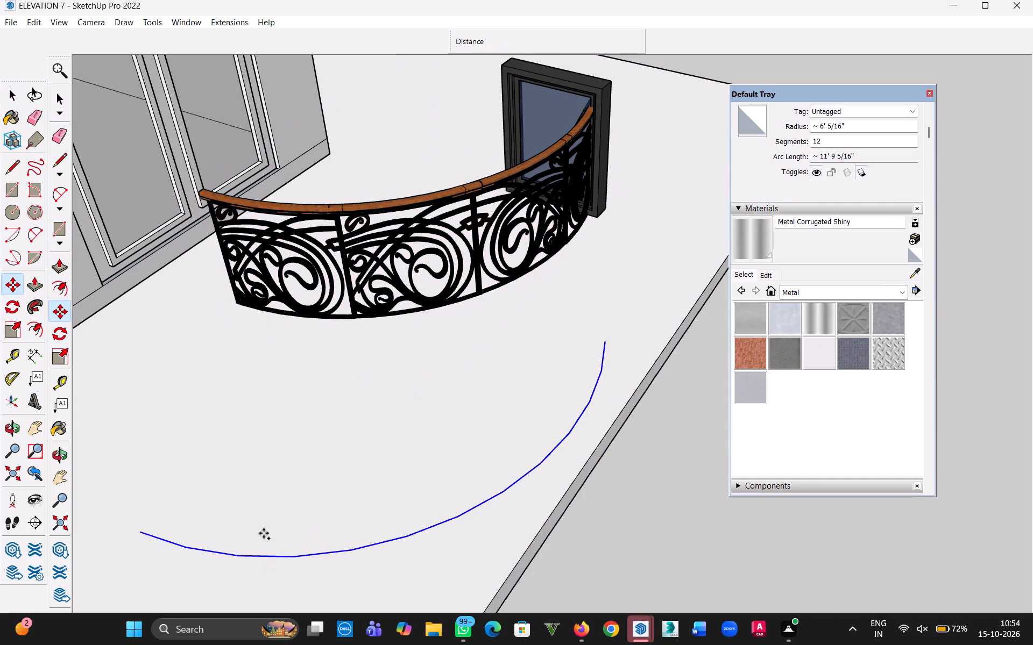
click(458, 516)
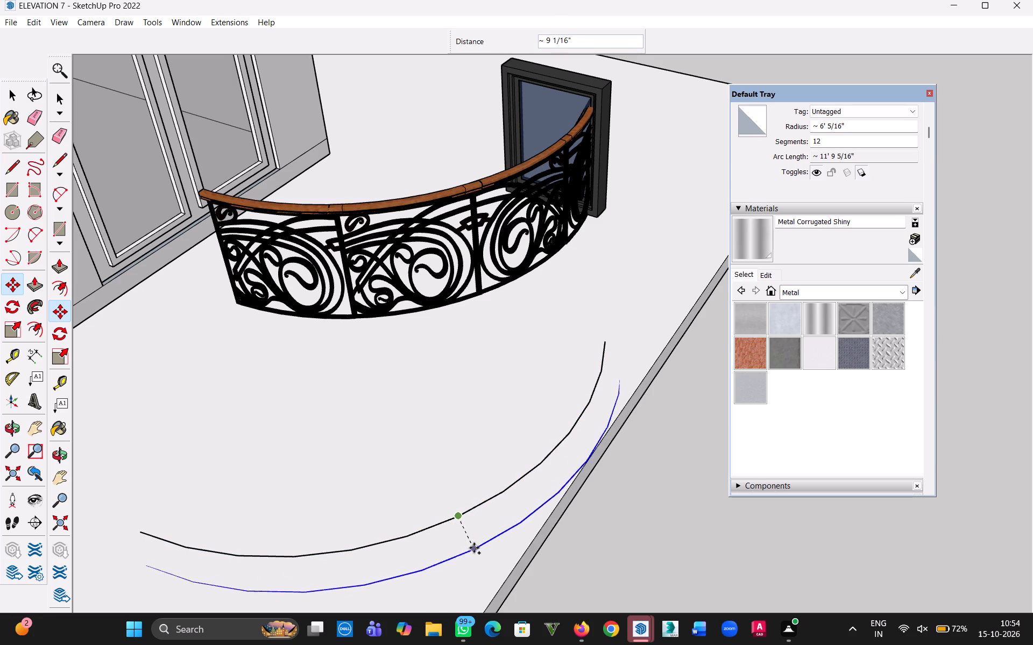
middle_drag(478, 548, 505, 400)
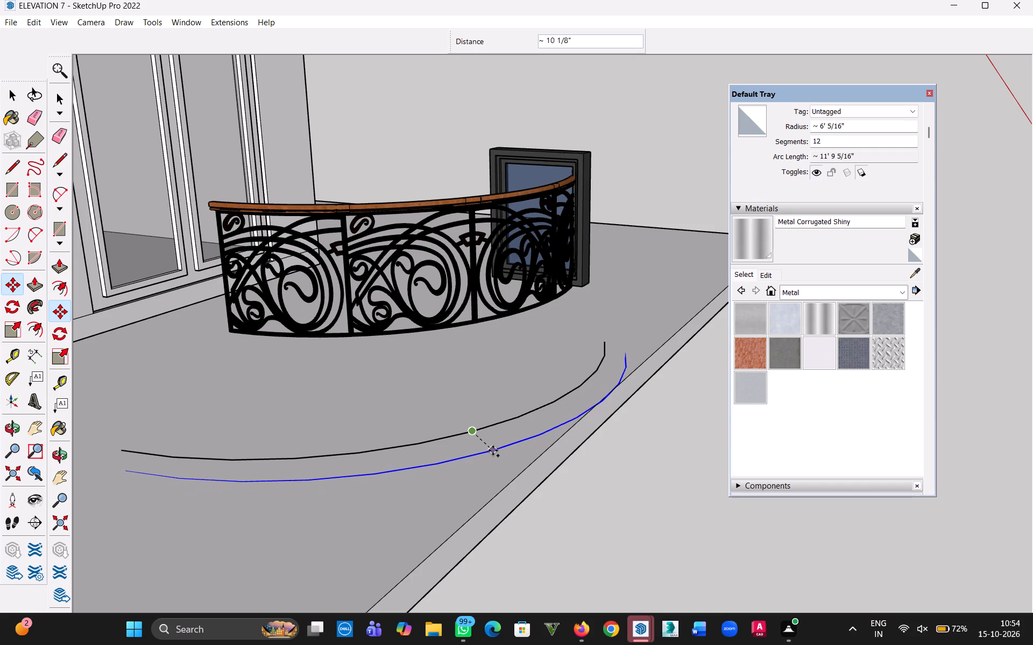
text(10")
key(Return)
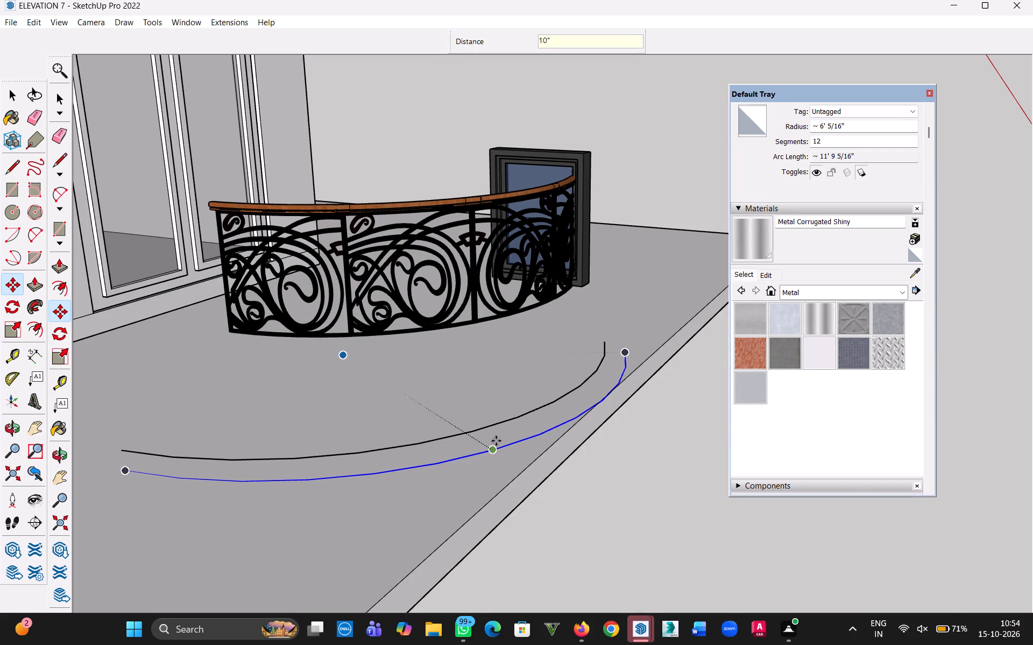
middle_drag(497, 440, 501, 572)
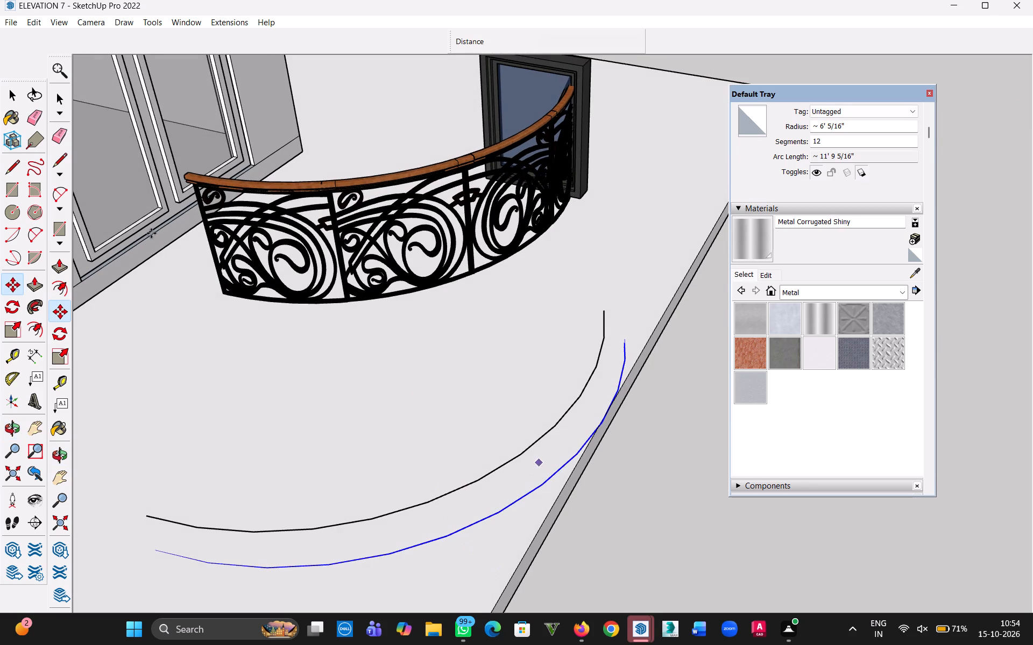
click(9, 91)
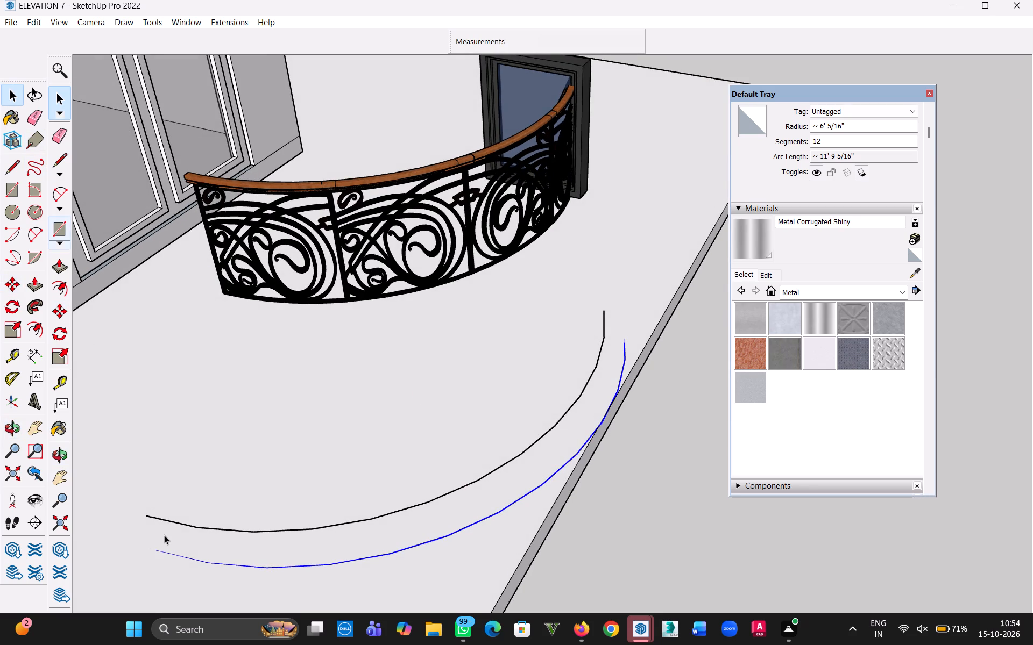
scroll(154, 555, up, 2)
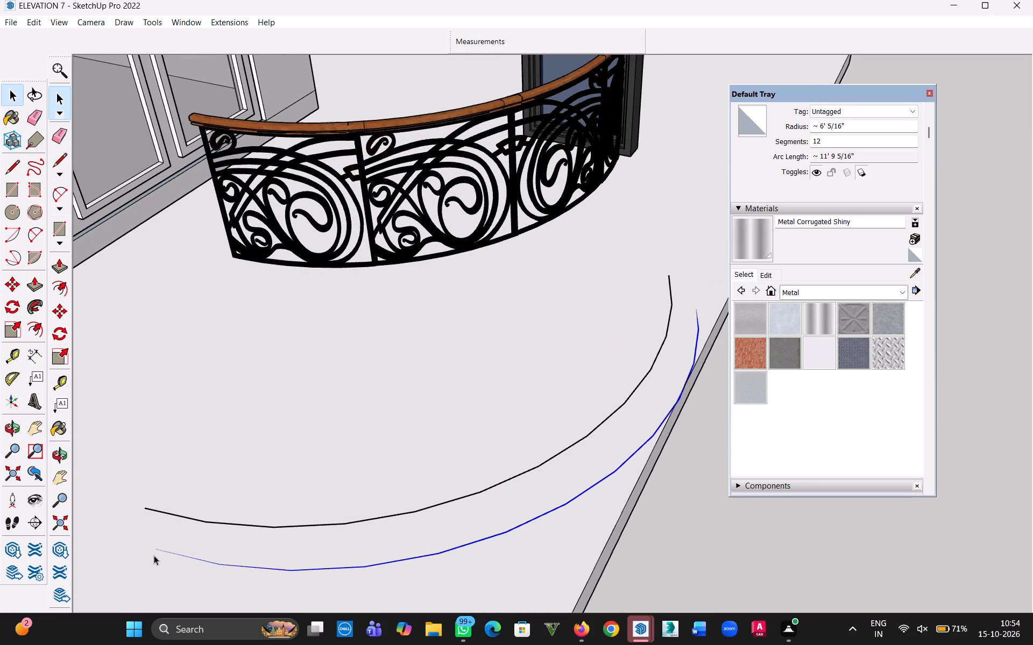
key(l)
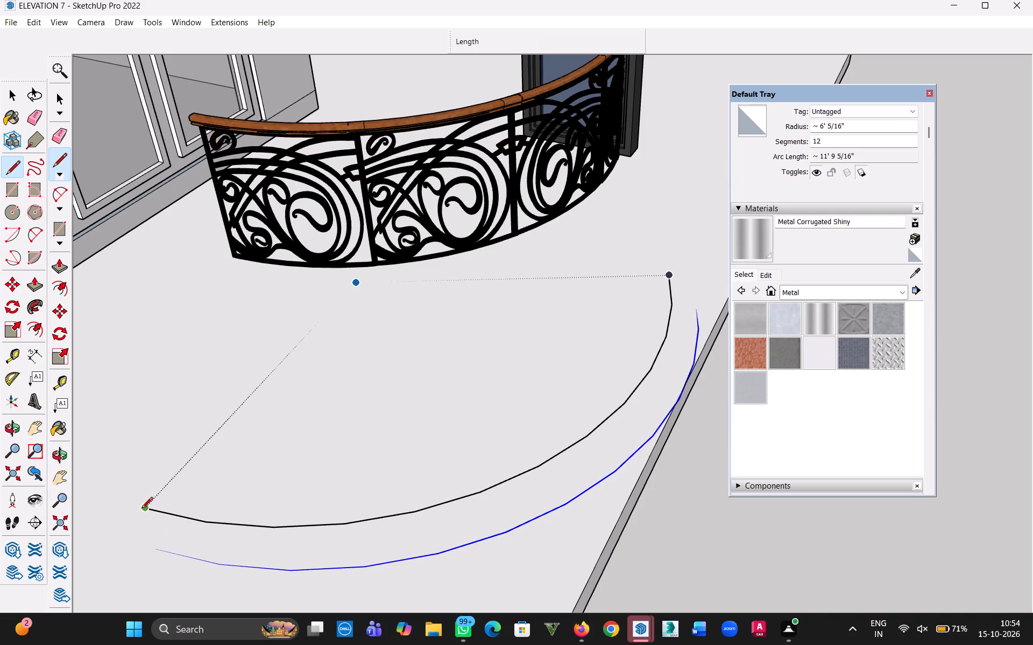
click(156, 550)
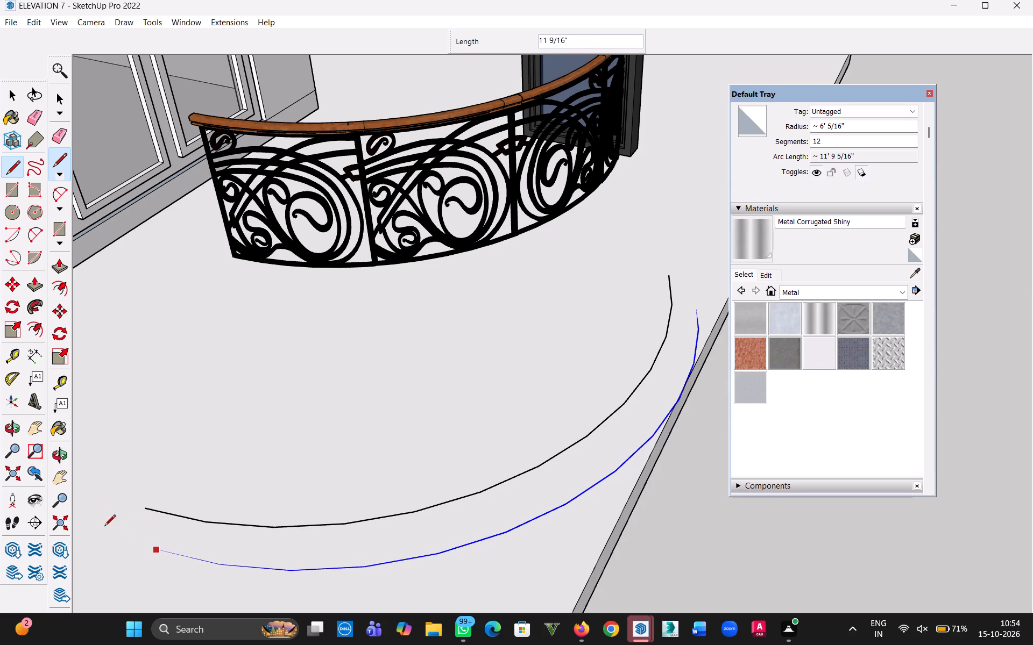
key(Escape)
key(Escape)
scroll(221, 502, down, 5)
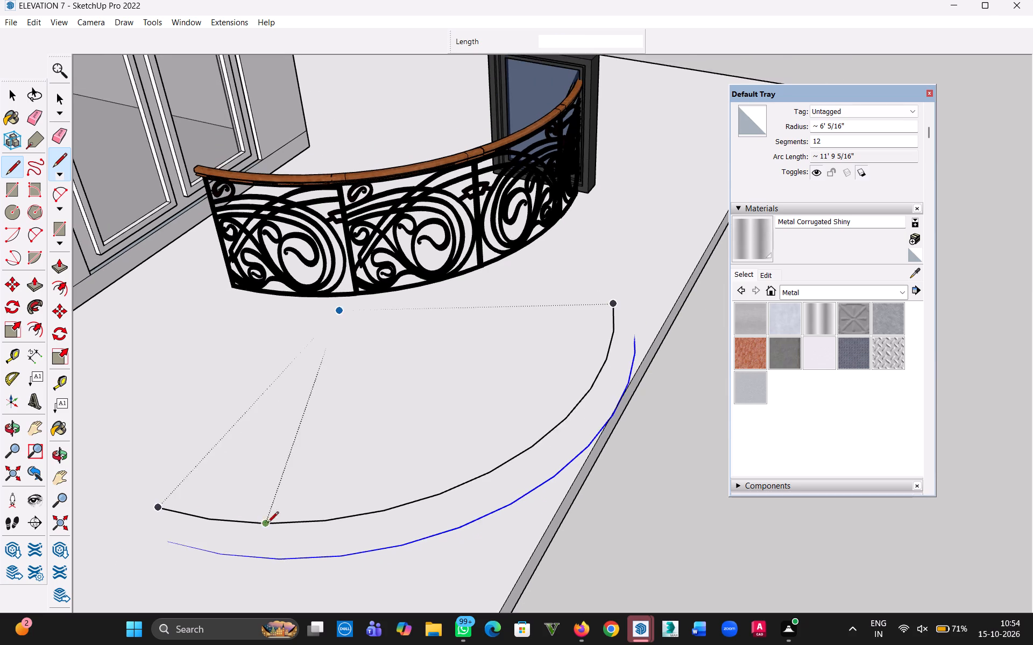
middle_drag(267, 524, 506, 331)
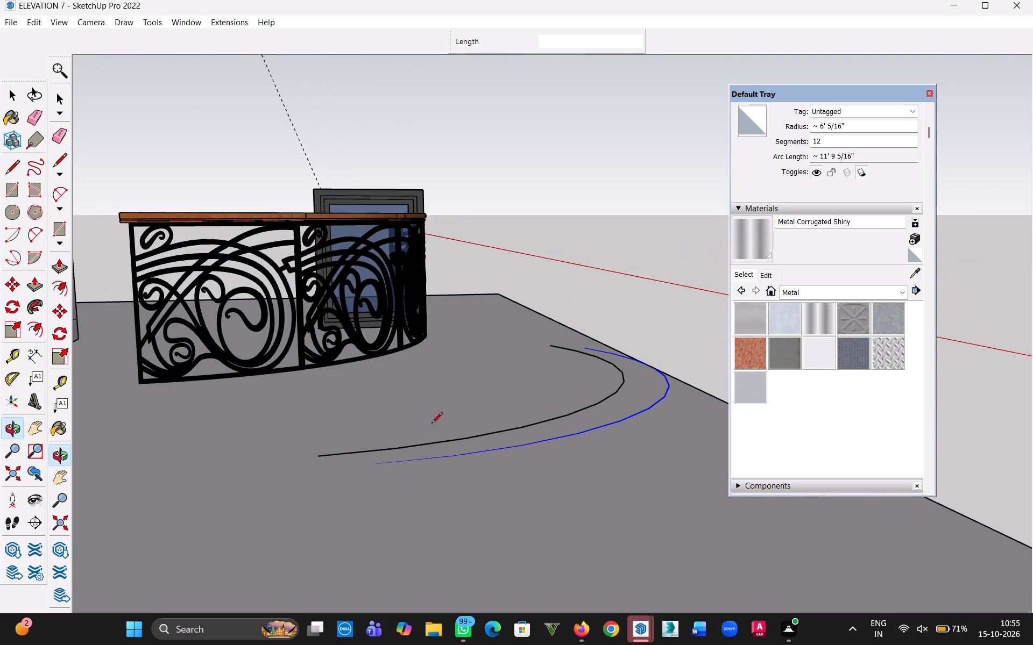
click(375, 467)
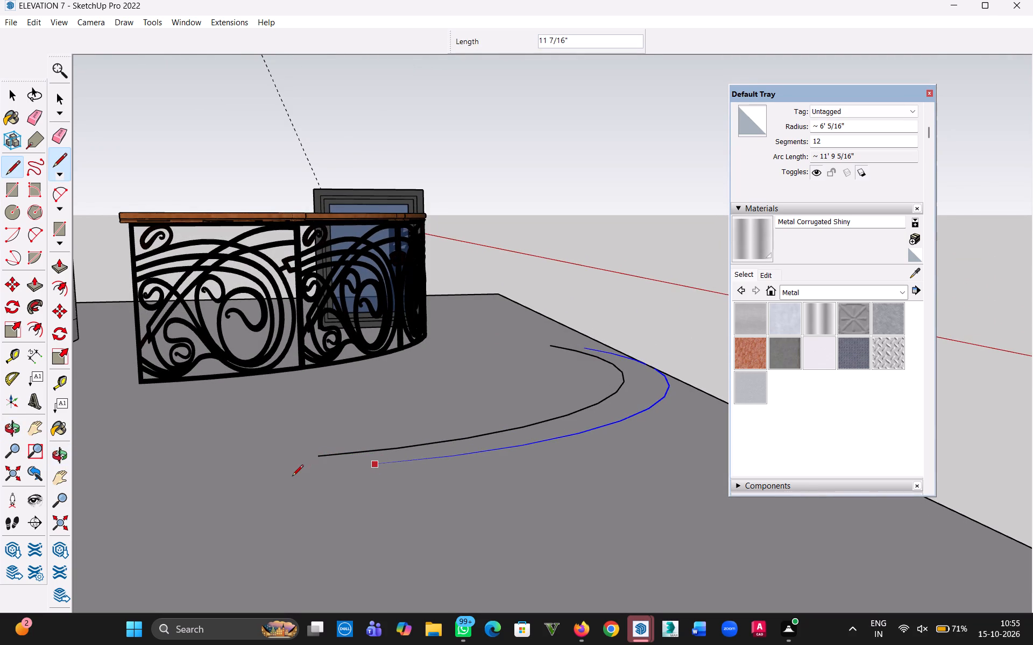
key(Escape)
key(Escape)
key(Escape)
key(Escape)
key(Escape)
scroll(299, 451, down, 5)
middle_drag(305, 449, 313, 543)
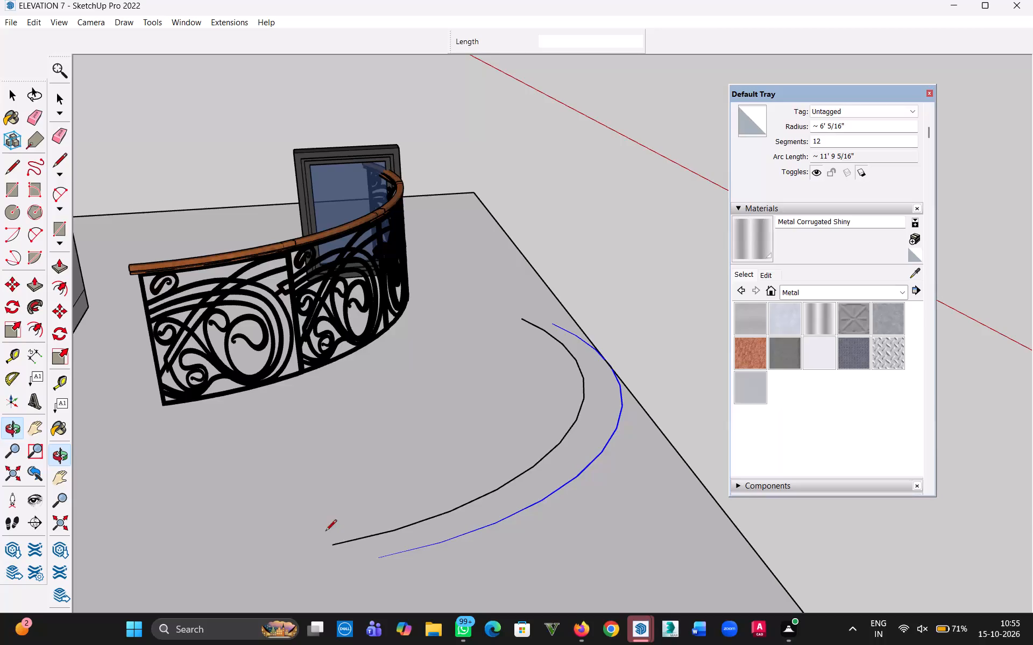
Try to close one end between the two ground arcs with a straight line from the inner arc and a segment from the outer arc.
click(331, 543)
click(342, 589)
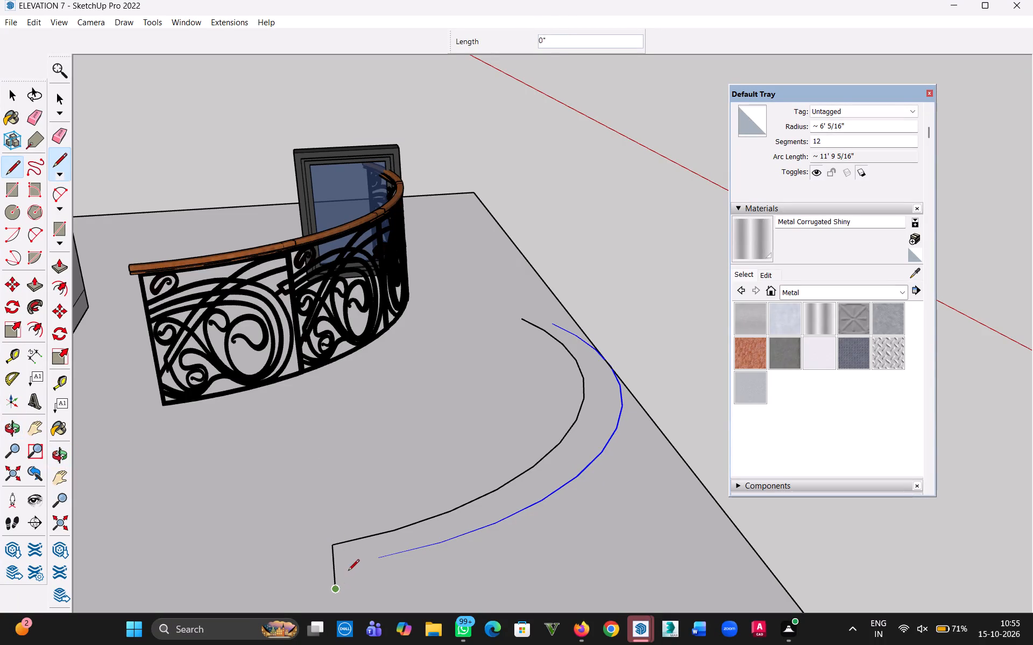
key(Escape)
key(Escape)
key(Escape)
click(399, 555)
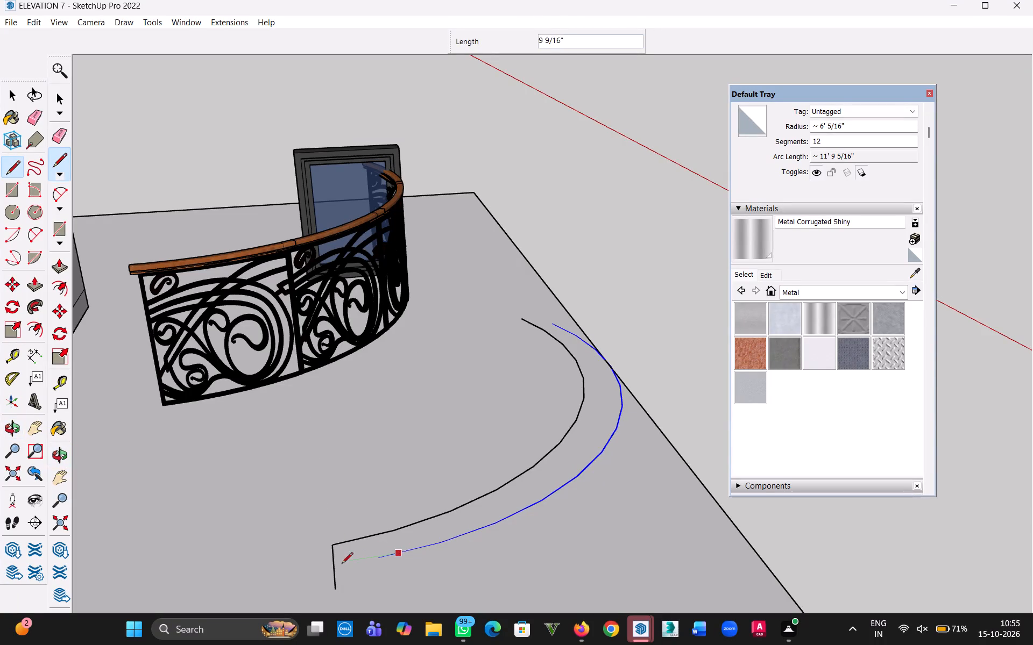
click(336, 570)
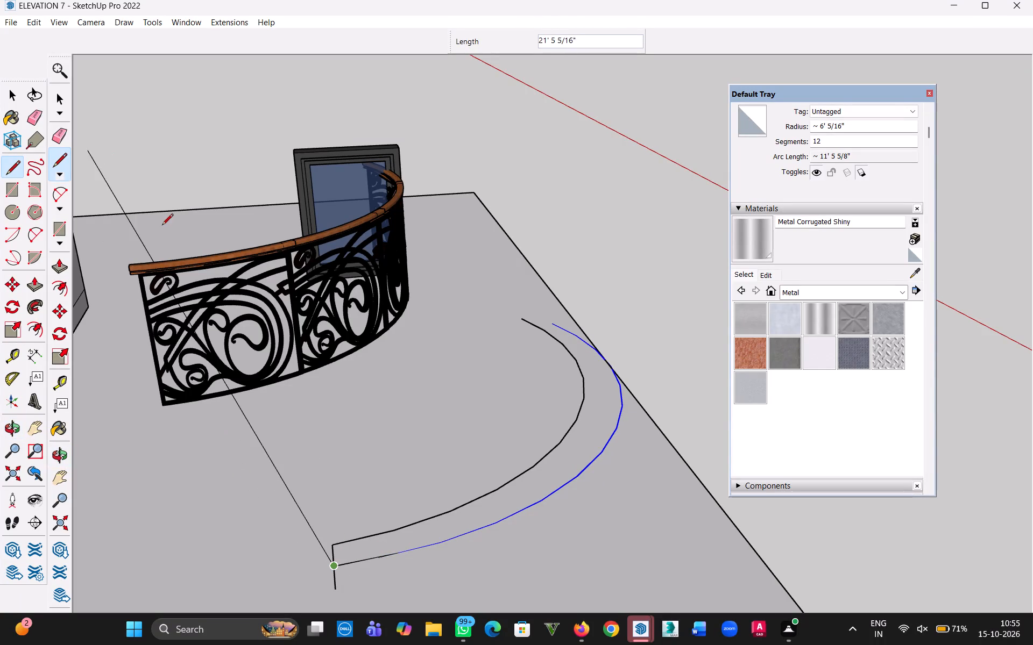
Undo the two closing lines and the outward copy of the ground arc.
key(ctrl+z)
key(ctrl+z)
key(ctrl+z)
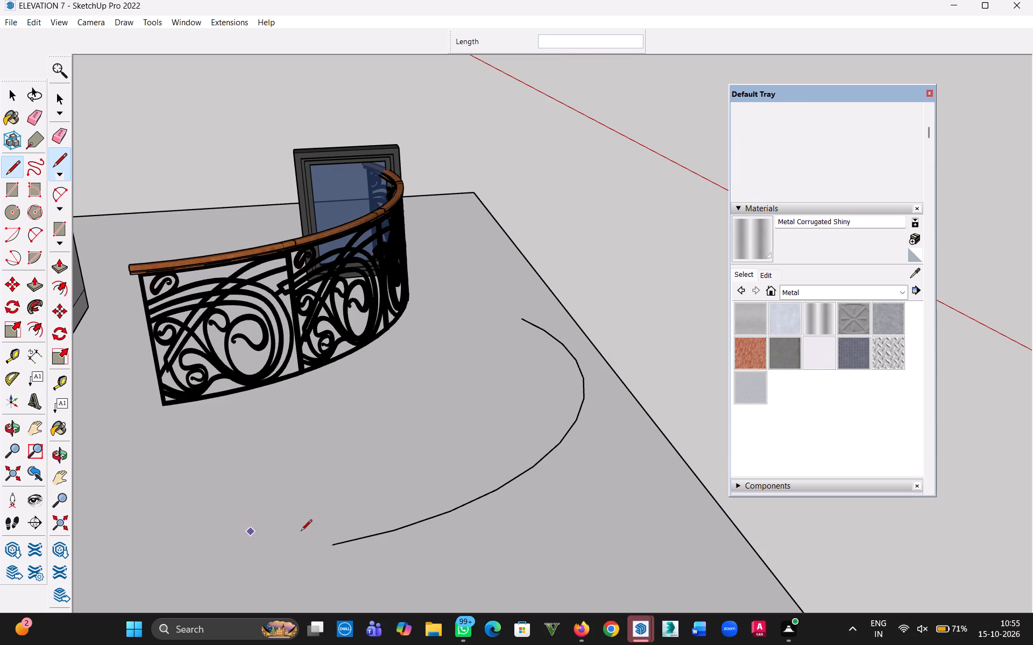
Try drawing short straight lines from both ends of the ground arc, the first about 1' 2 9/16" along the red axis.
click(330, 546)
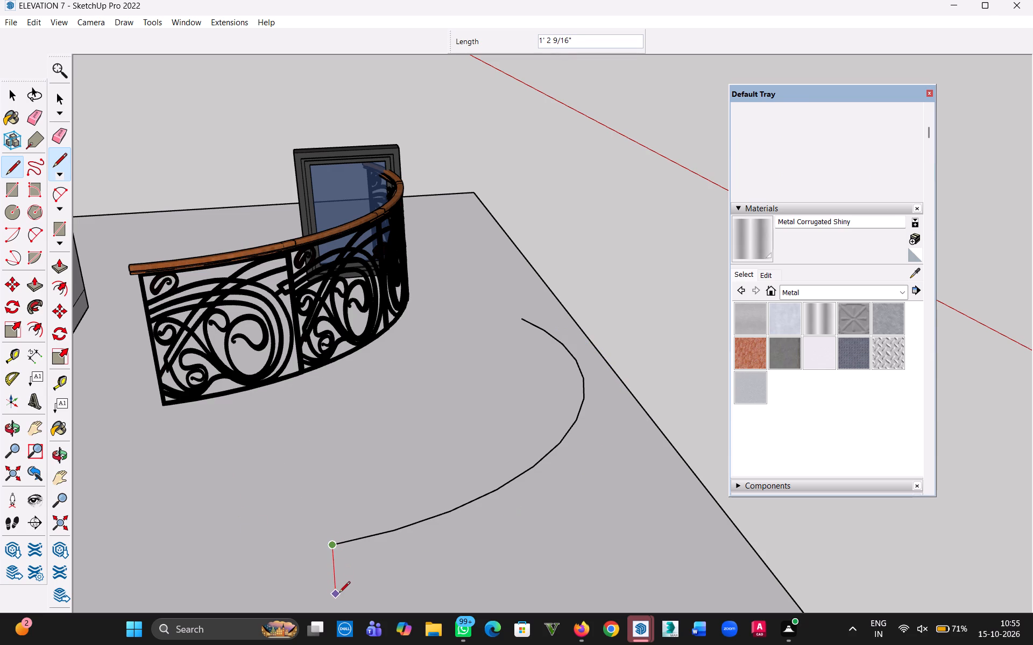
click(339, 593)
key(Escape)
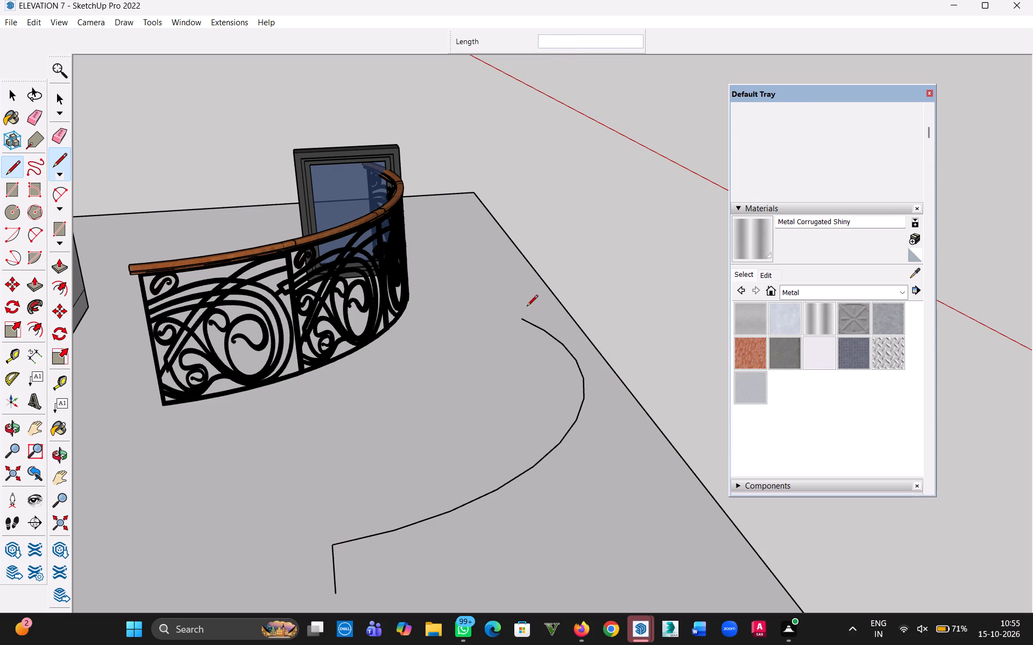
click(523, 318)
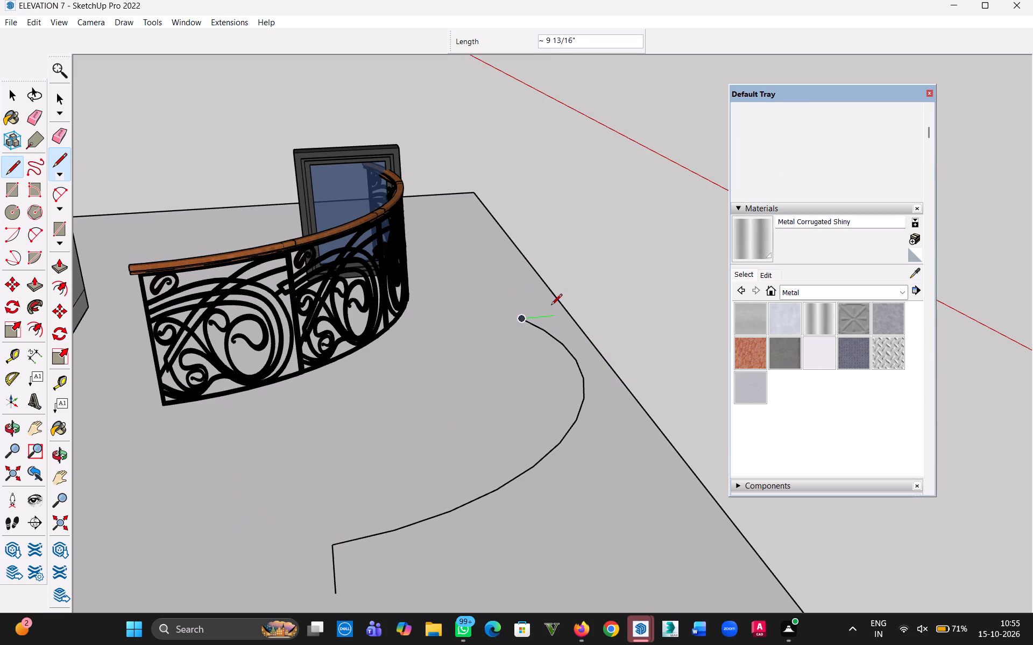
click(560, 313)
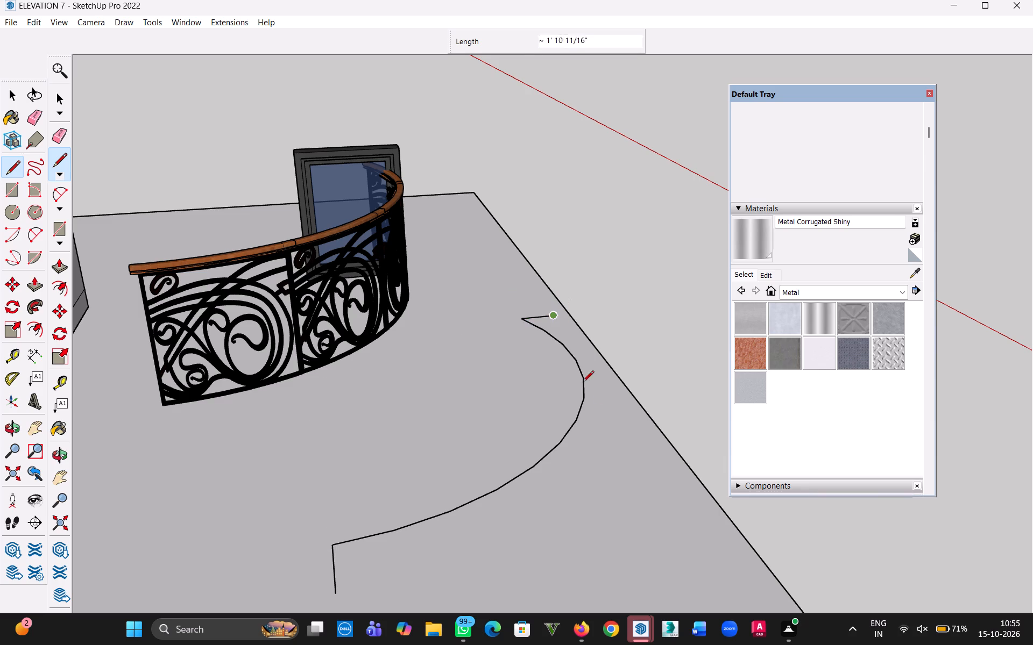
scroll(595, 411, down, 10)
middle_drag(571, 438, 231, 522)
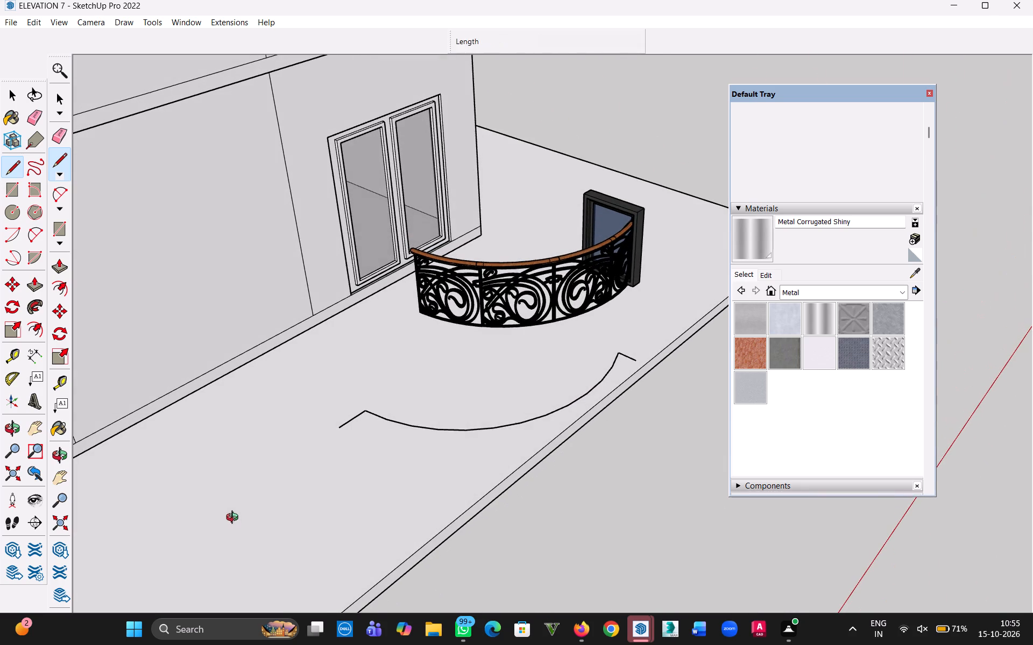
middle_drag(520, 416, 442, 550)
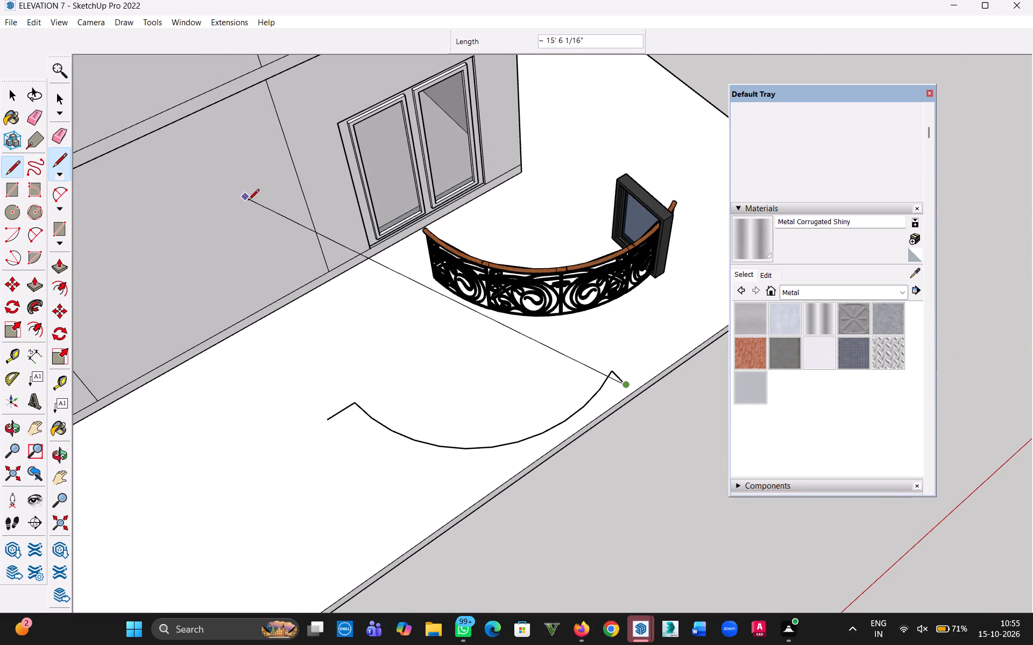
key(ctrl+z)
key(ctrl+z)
Move the ground arc about 5' 6 11/16" across the ground, away from the curved railing.
click(10, 96)
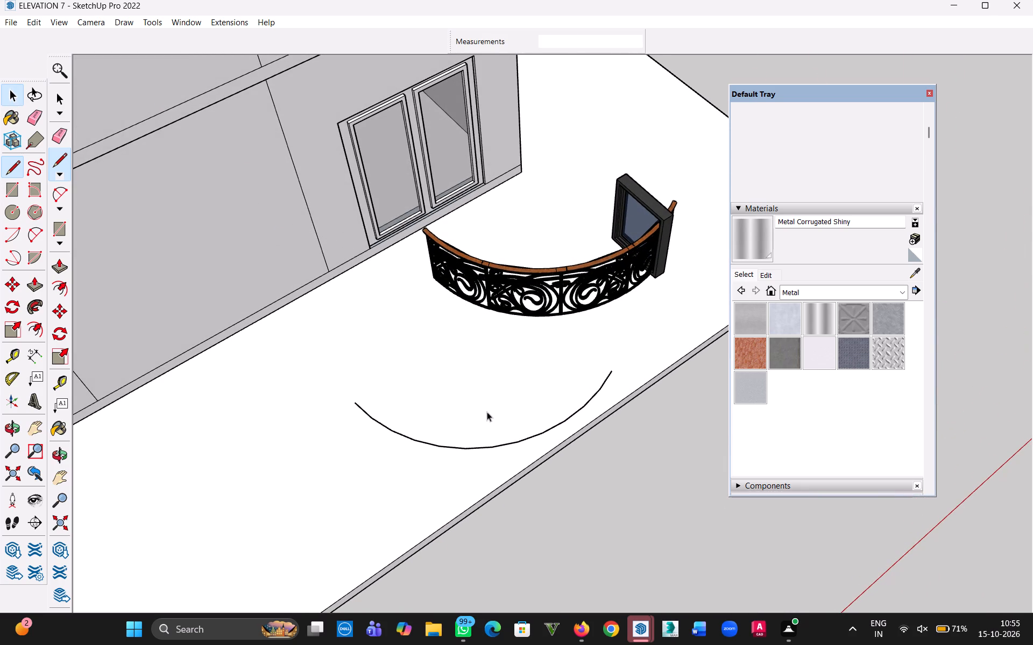
click(507, 445)
key(m)
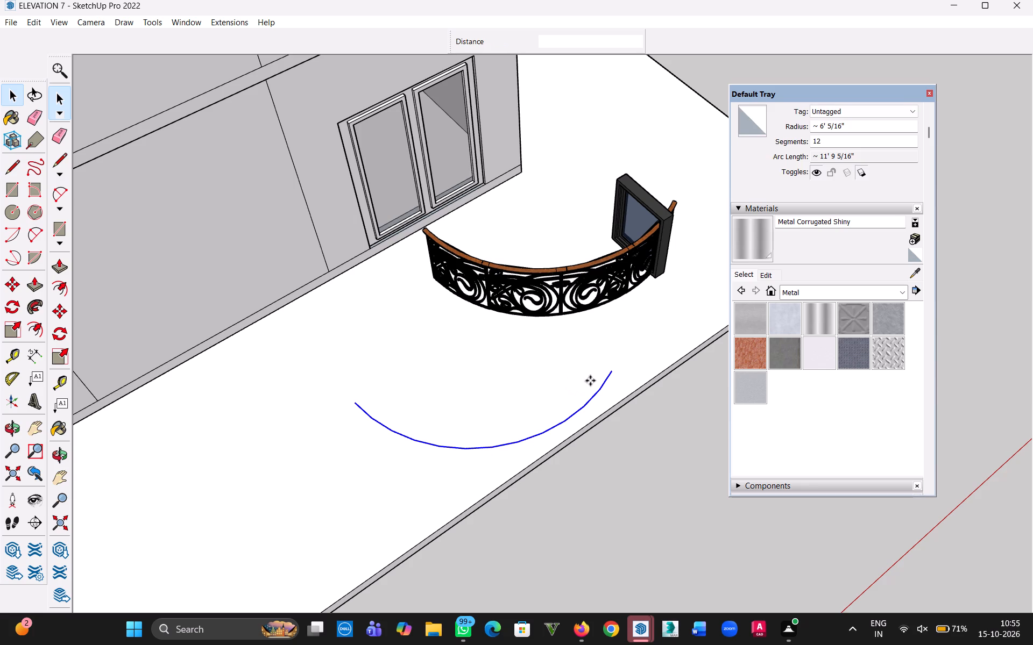
click(614, 373)
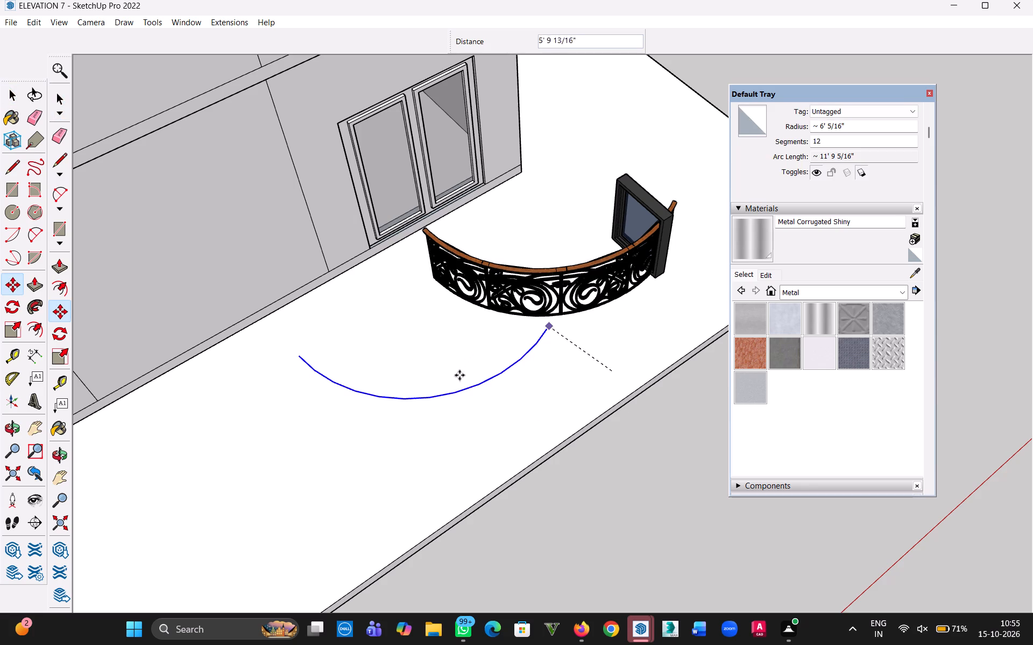
click(471, 392)
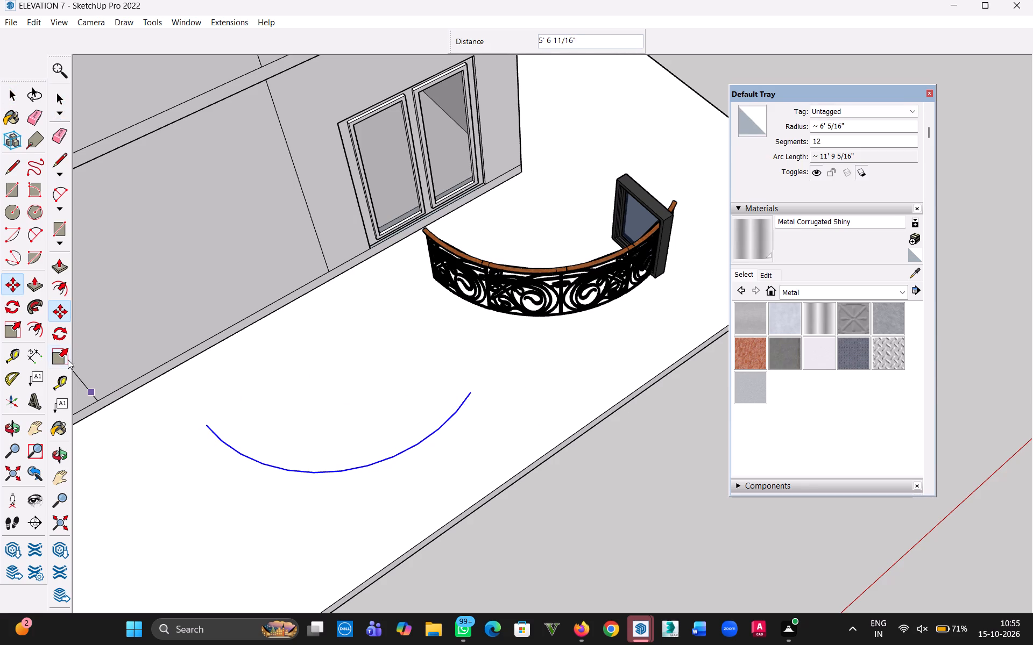
Rotate the ground arc about 27.3 degrees on the ground around a point on its curve.
click(59, 336)
click(379, 466)
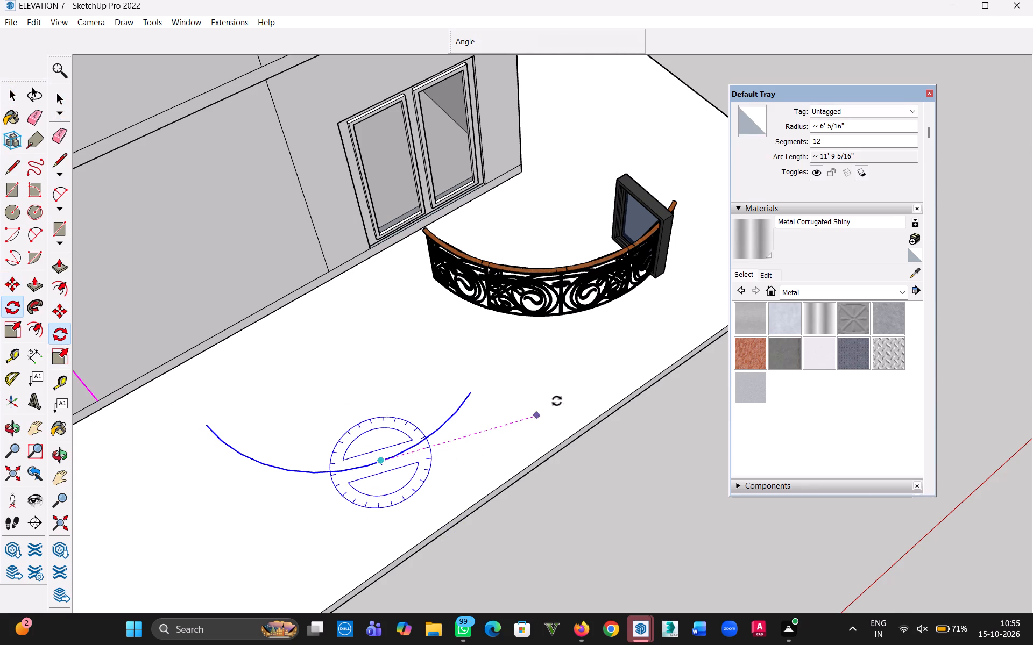
click(576, 378)
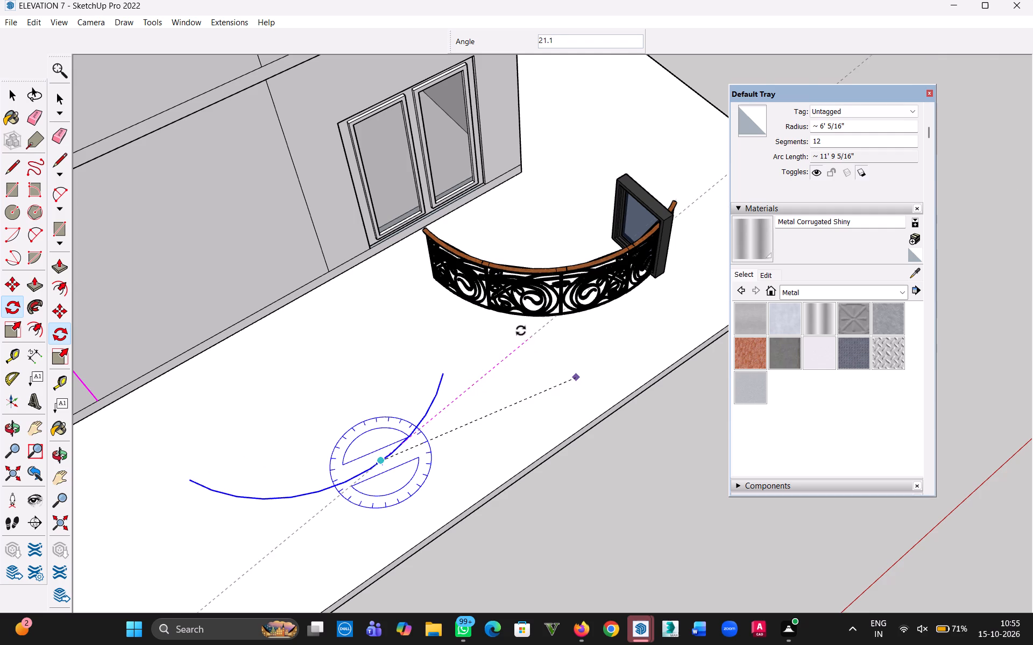
click(508, 324)
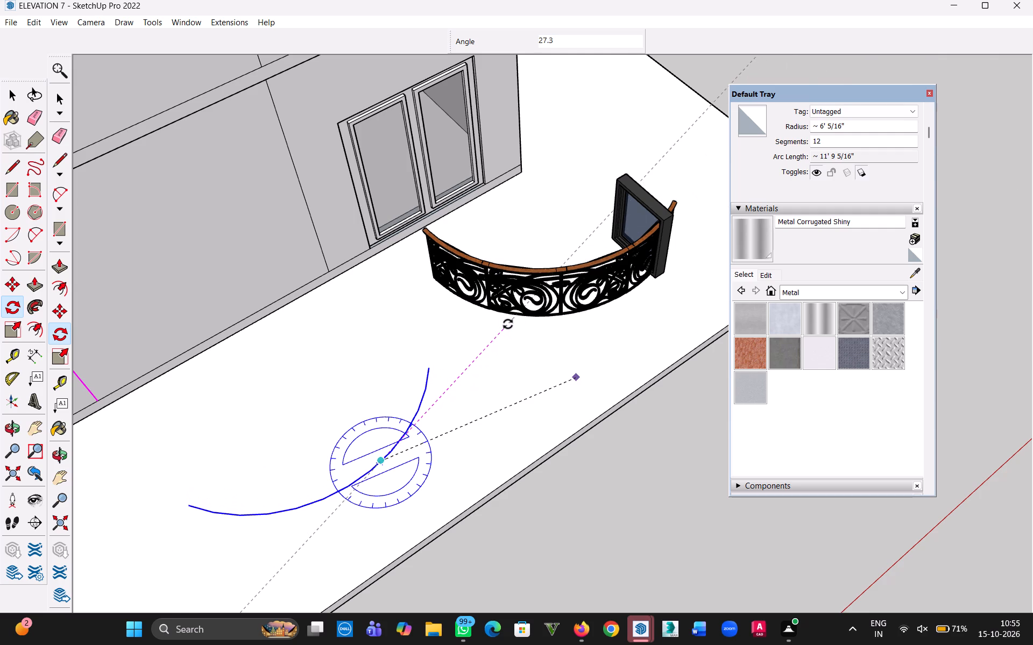
Move the rotated arc about 1' 7 1/4" across the ground, back towards the curved railing.
click(23, 97)
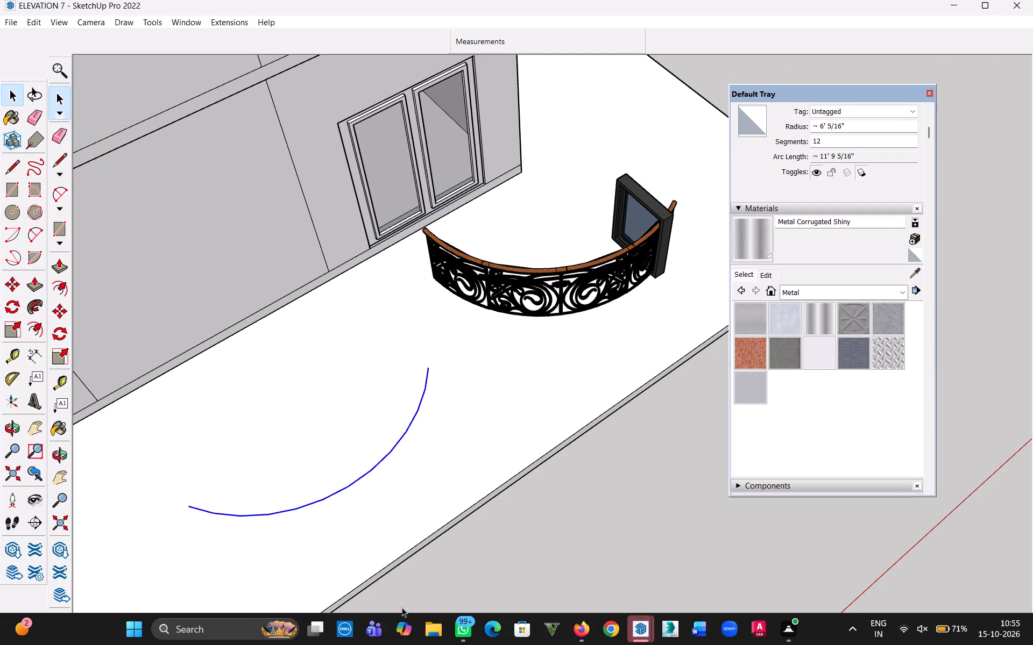
click(358, 483)
click(358, 478)
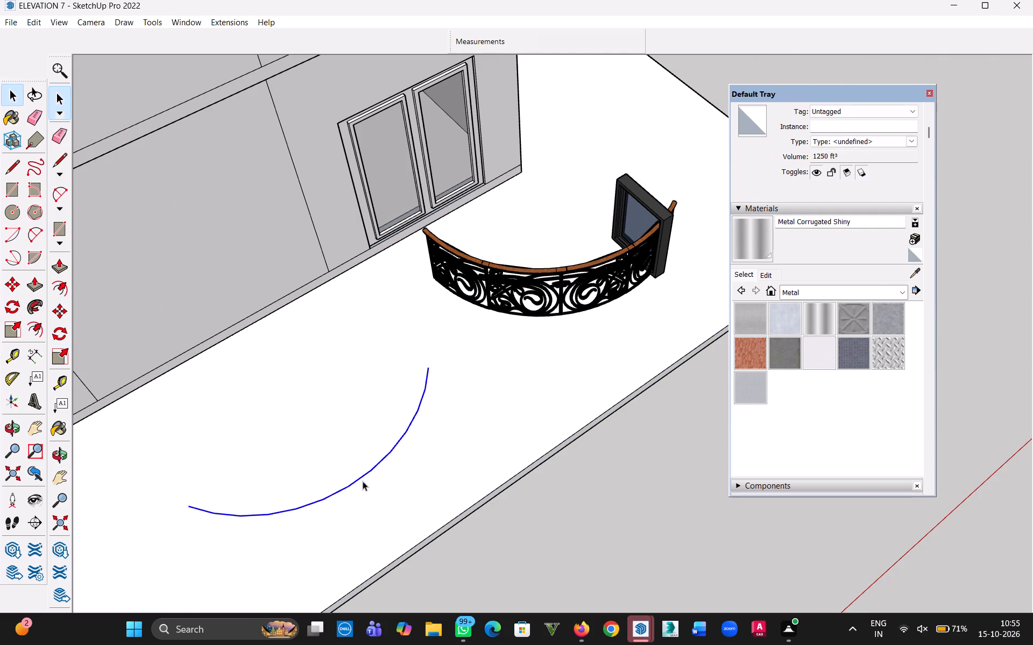
key(m)
click(349, 485)
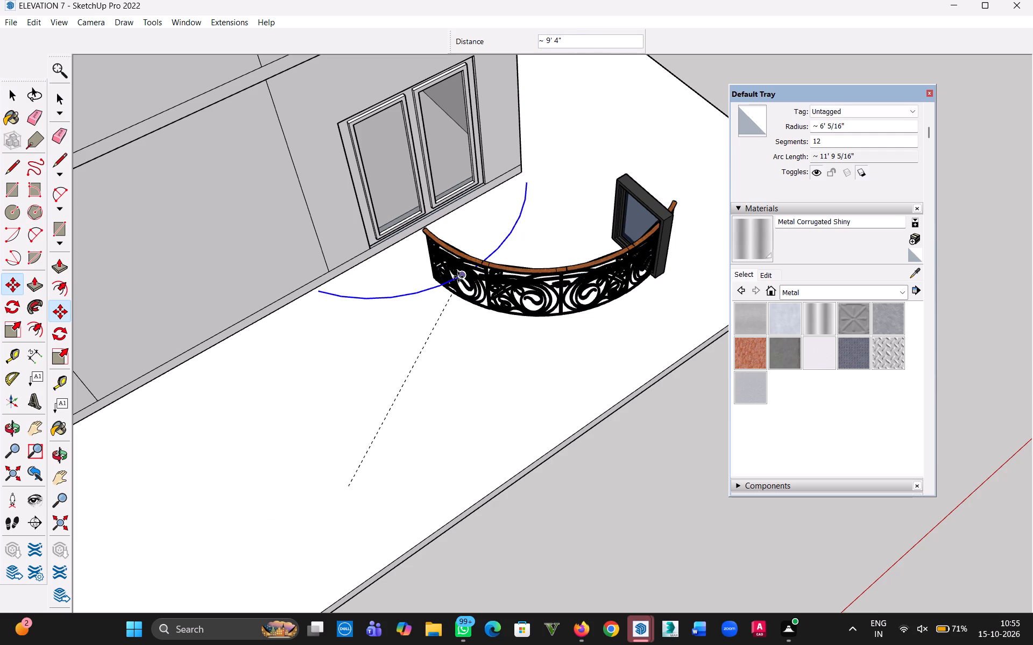
click(390, 467)
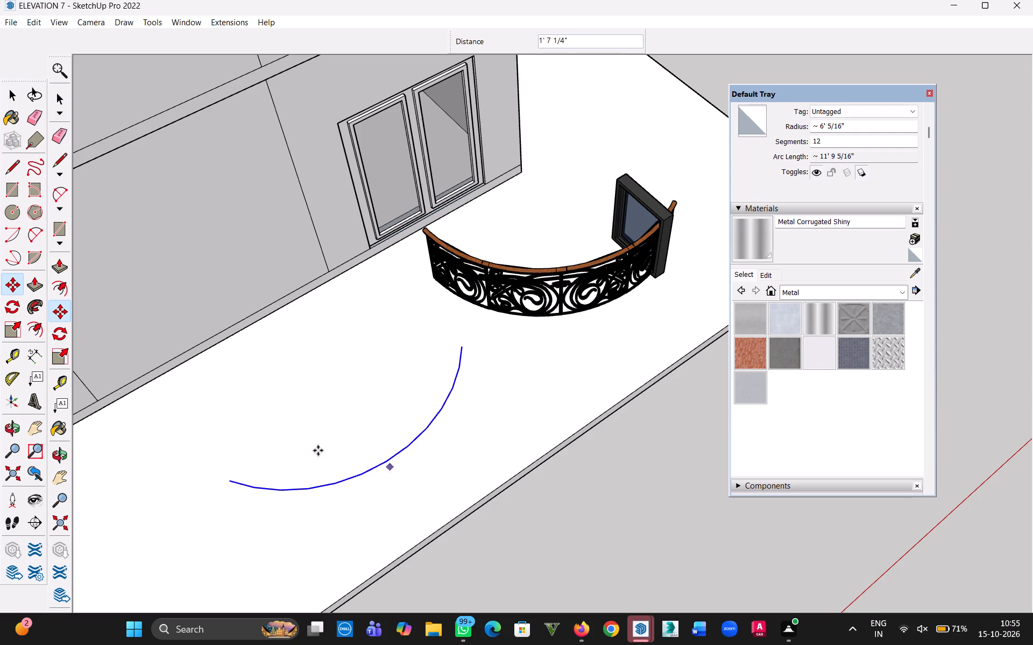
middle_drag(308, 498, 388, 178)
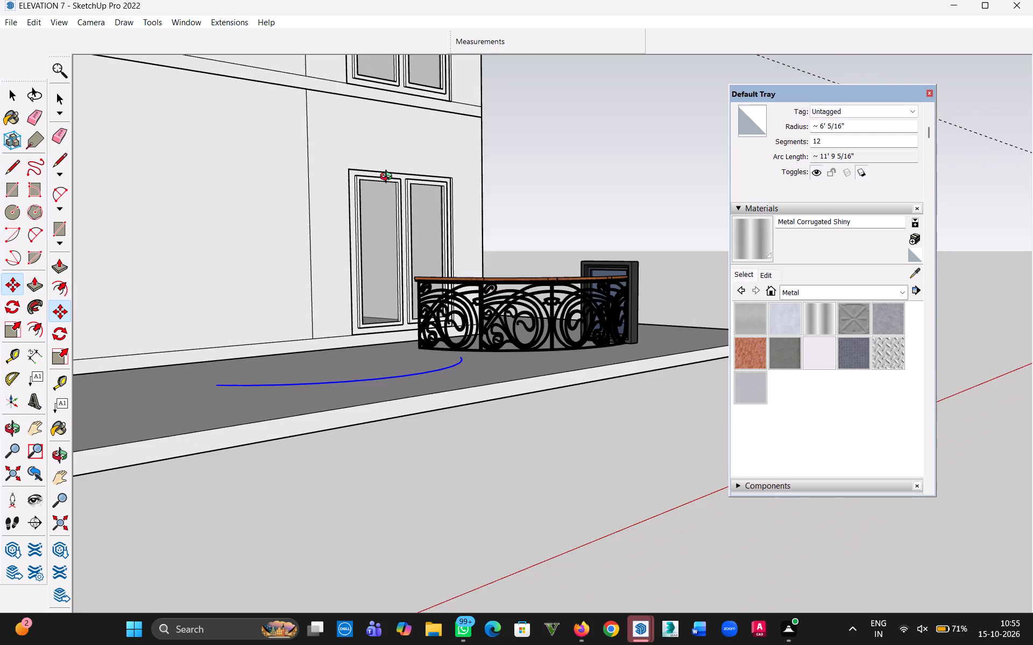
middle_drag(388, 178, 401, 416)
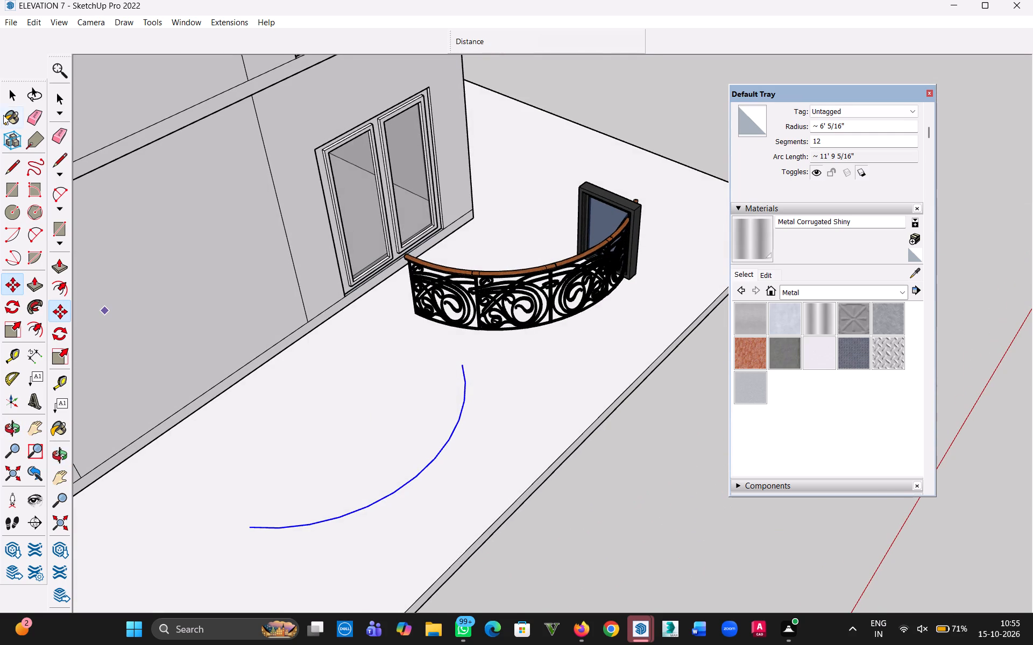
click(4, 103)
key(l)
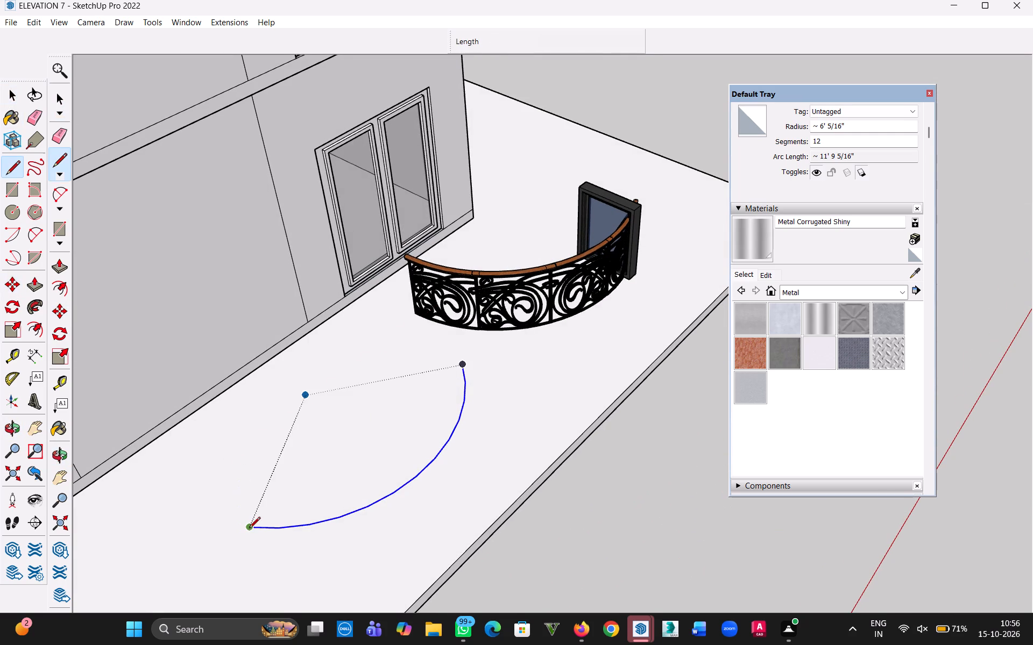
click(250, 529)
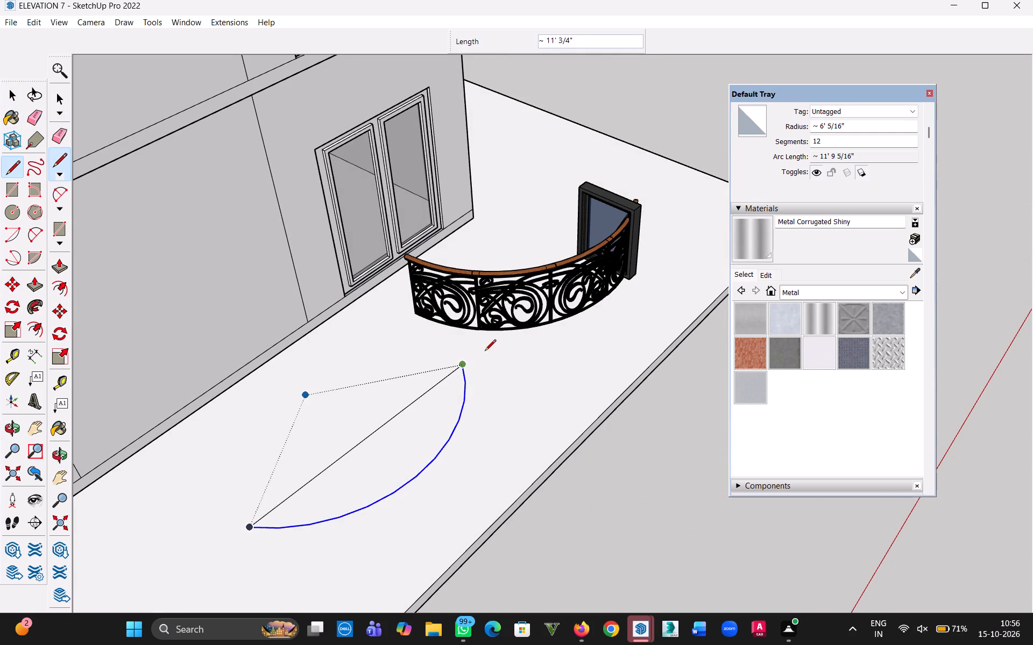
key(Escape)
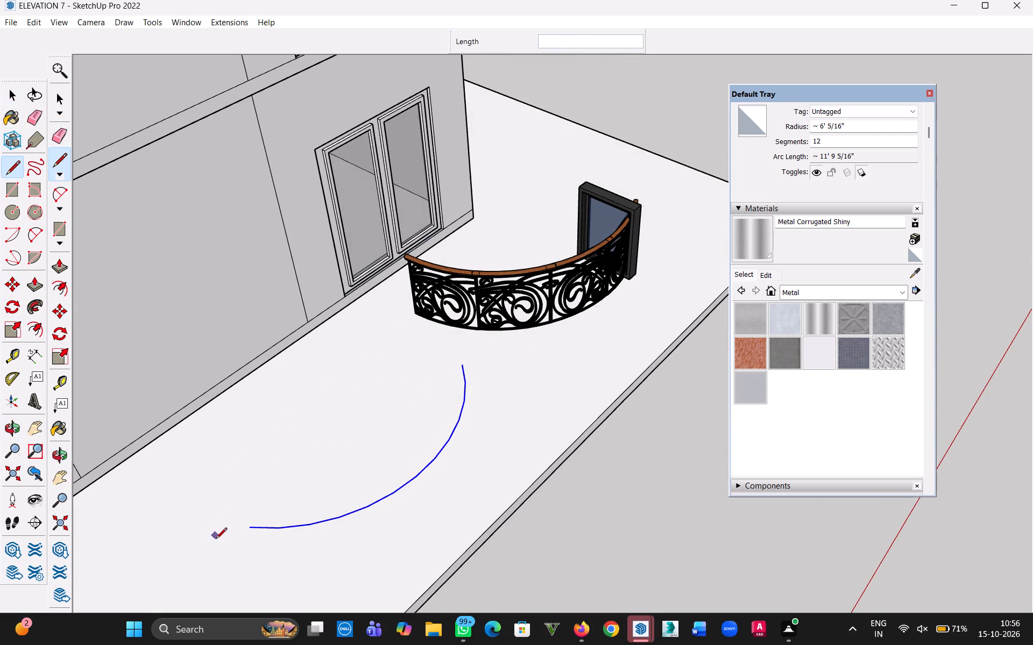
Draw a straight line about 12' 3" long along the red axis across the open side of the ground arc.
click(213, 546)
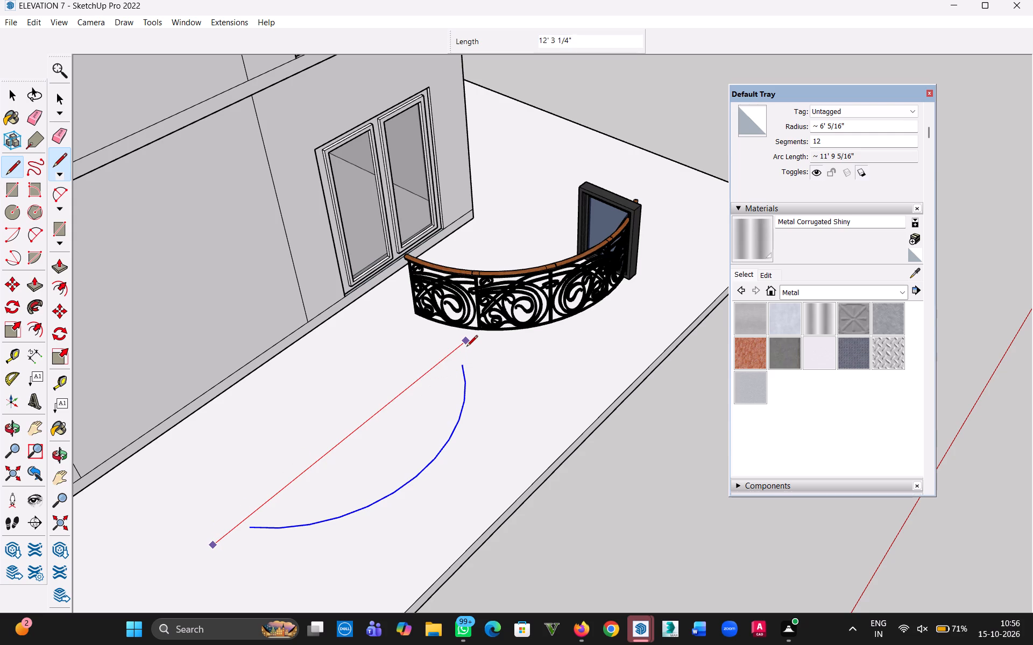
click(466, 347)
click(11, 90)
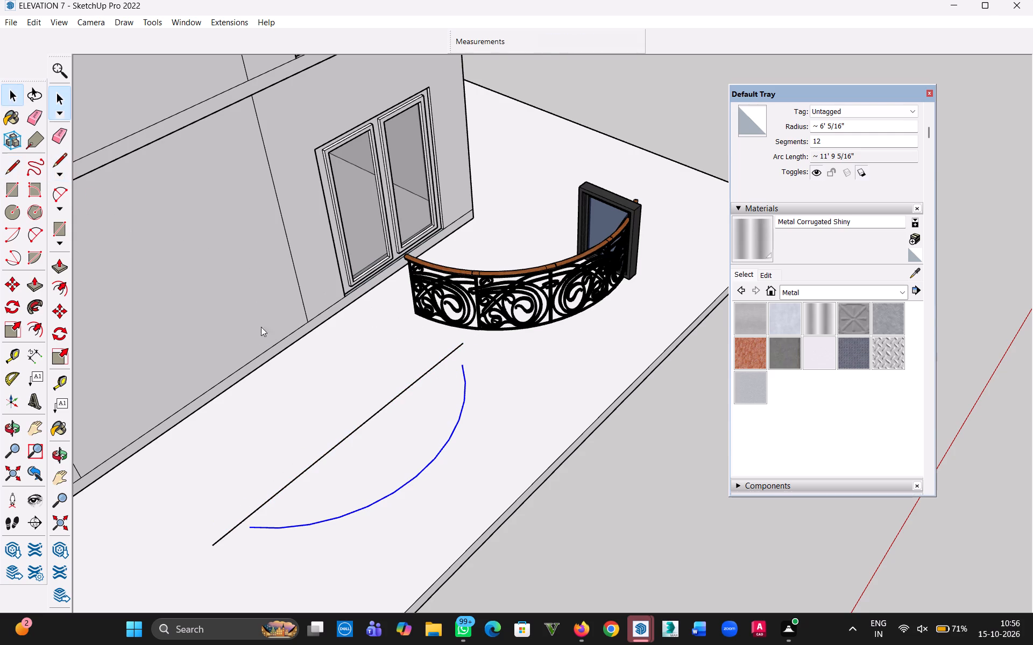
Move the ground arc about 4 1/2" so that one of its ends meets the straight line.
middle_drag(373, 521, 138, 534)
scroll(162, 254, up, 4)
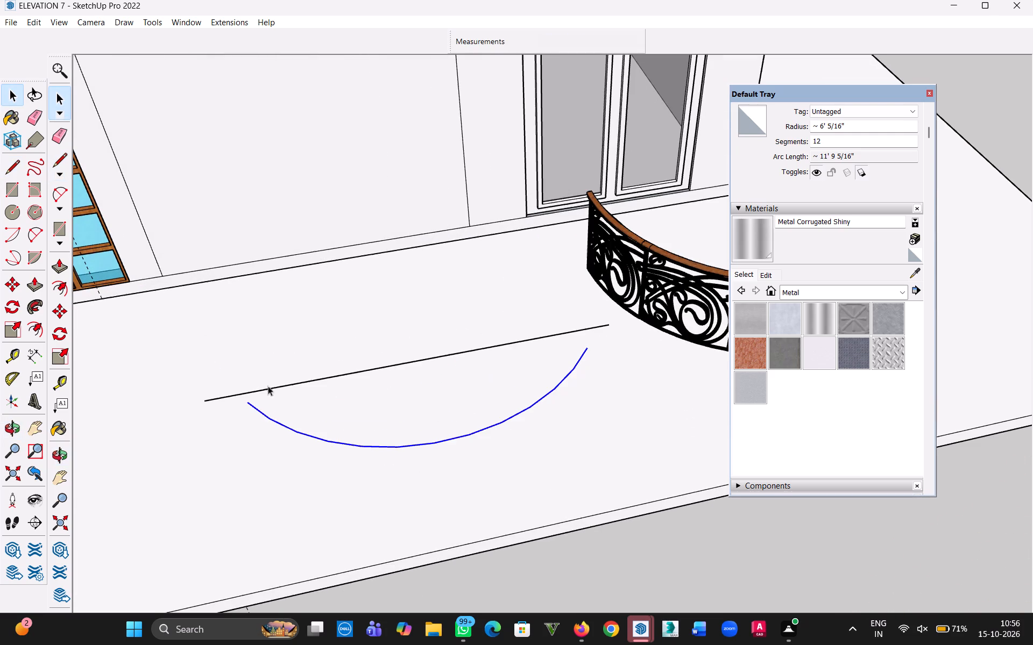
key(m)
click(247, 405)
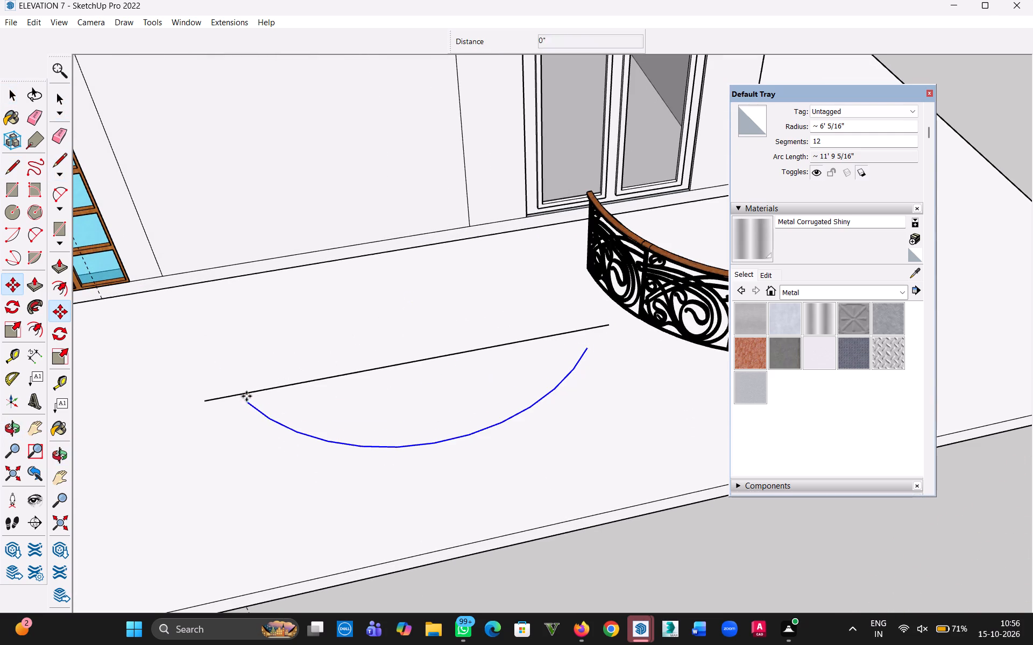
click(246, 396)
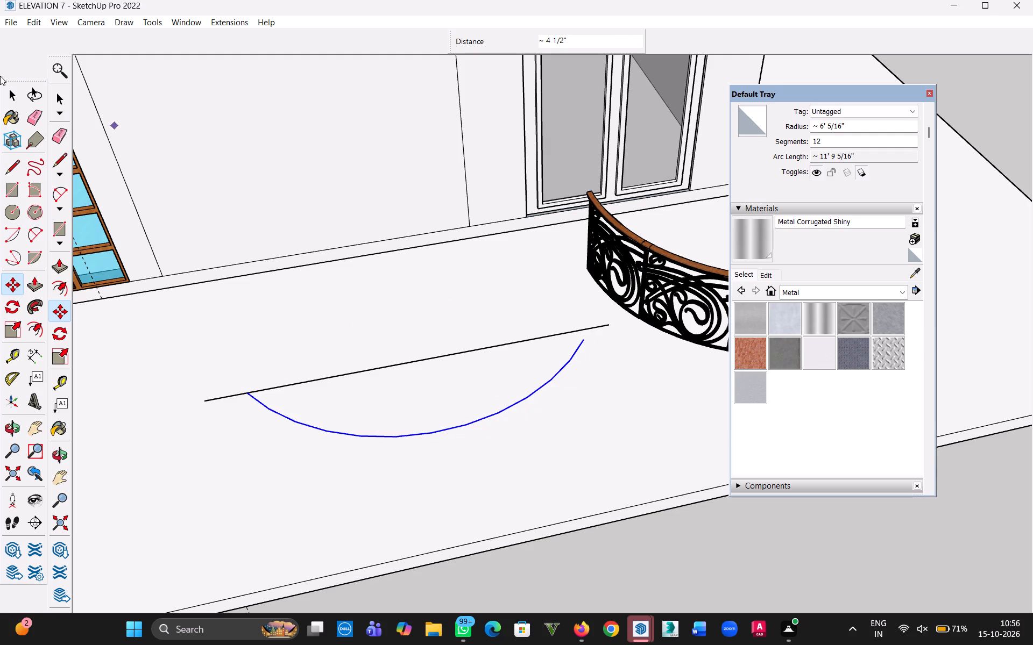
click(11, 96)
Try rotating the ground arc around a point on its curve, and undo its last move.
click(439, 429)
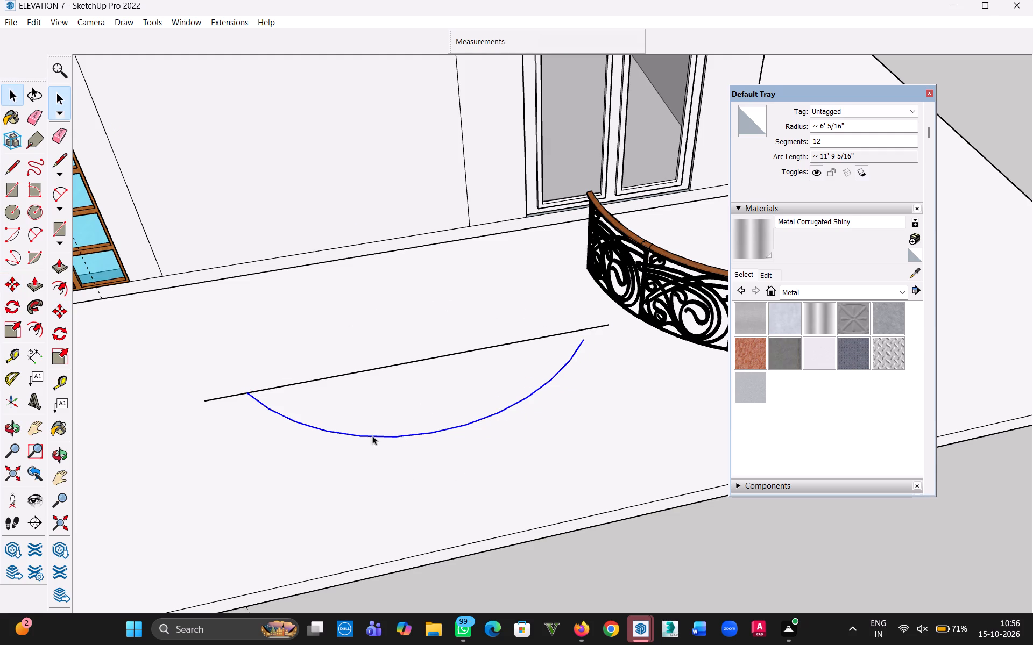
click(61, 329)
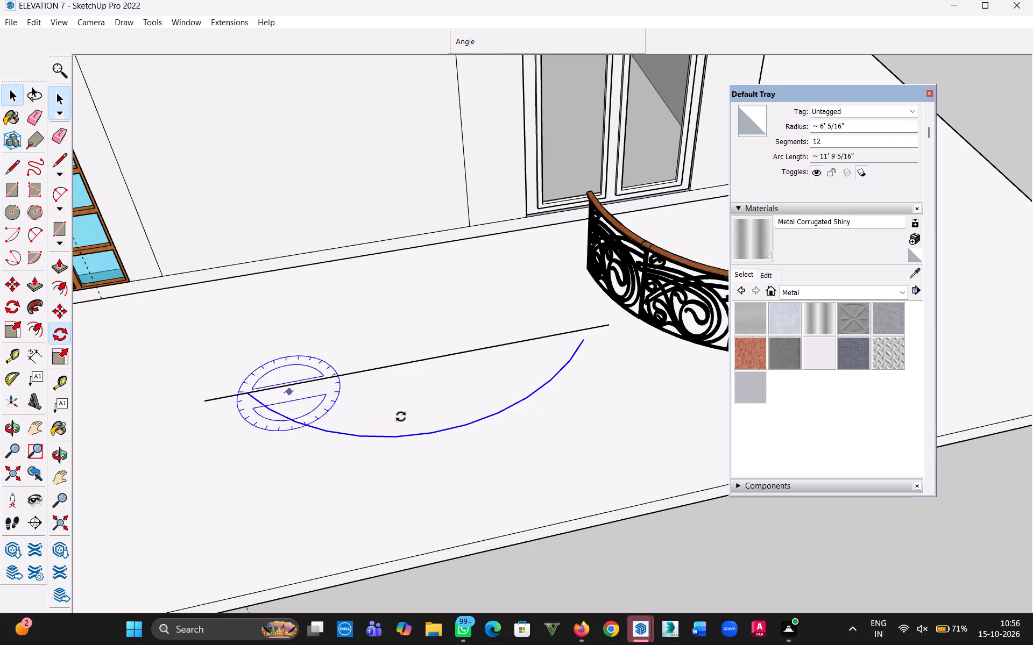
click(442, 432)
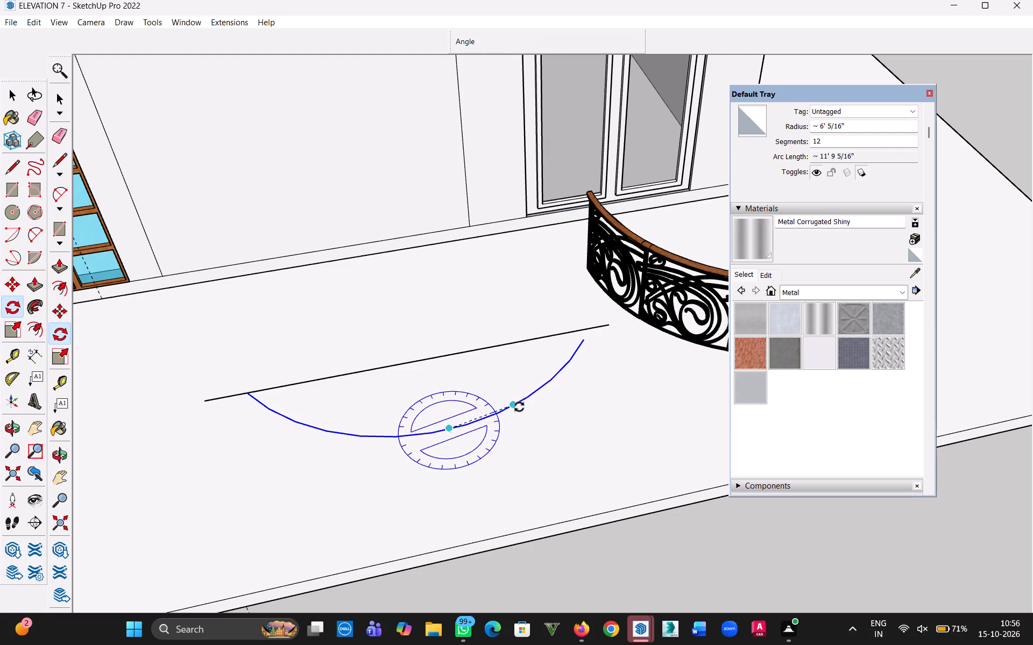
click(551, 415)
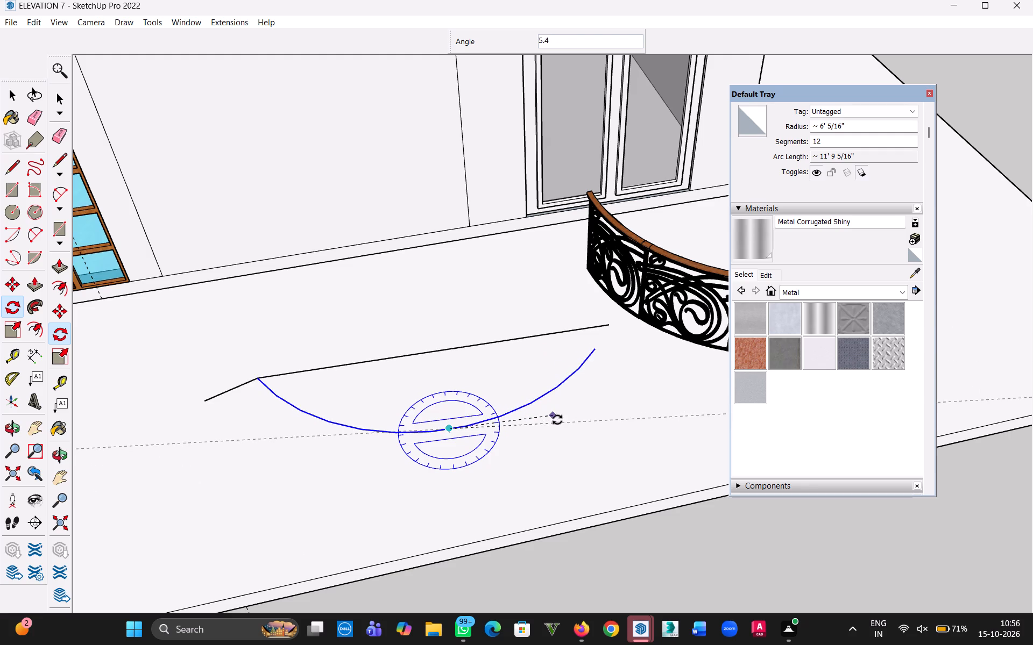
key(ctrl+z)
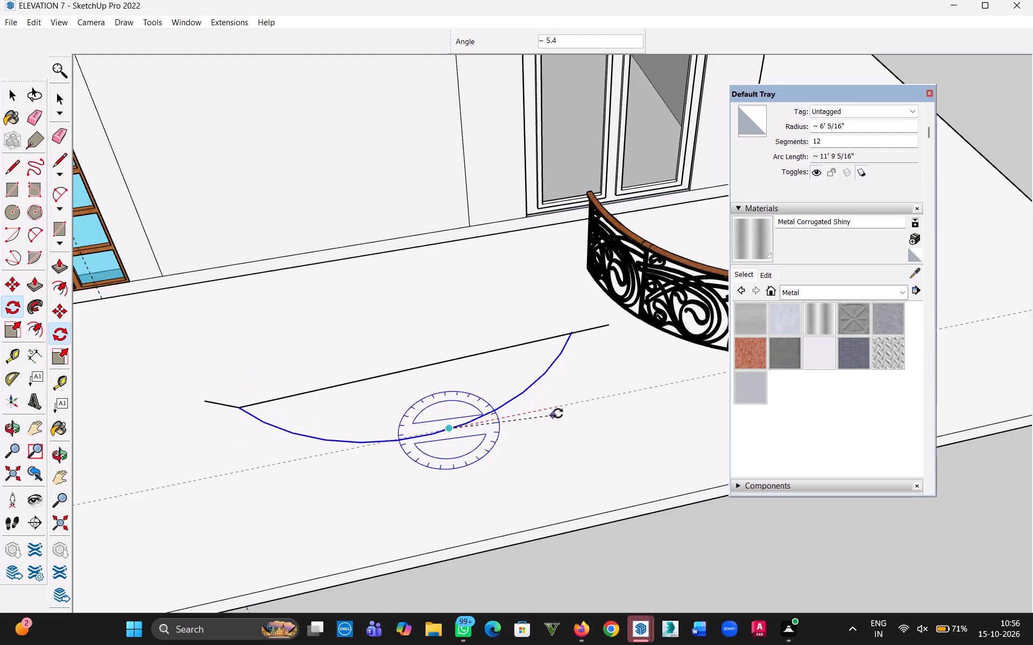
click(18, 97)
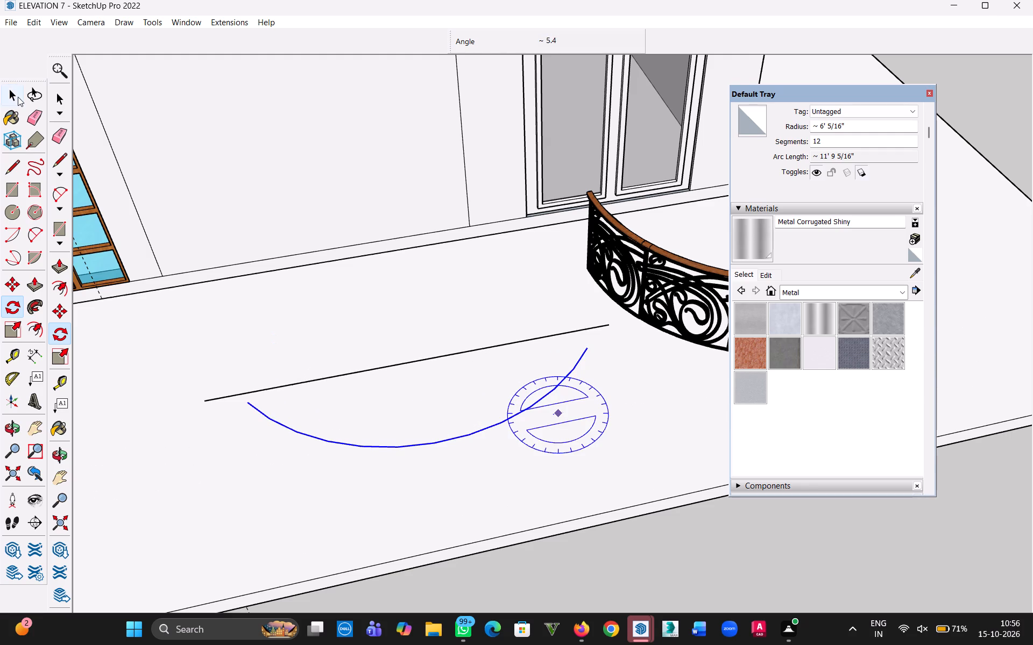
Rotate the ground arc slightly on the ground around a point on its curve, lining its ends up with the straight line.
click(449, 438)
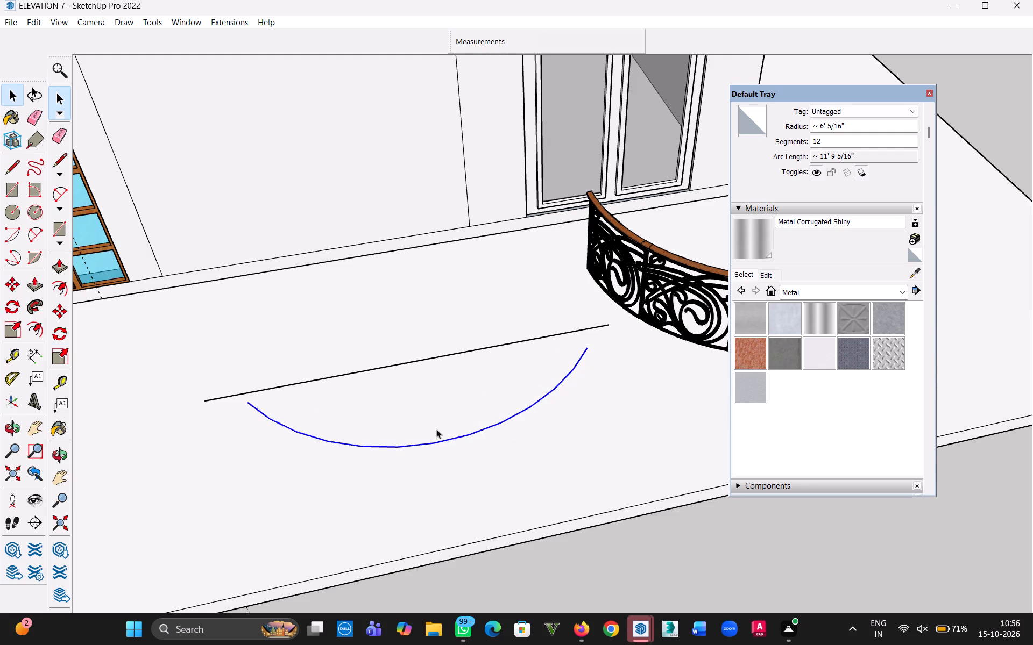
key(h)
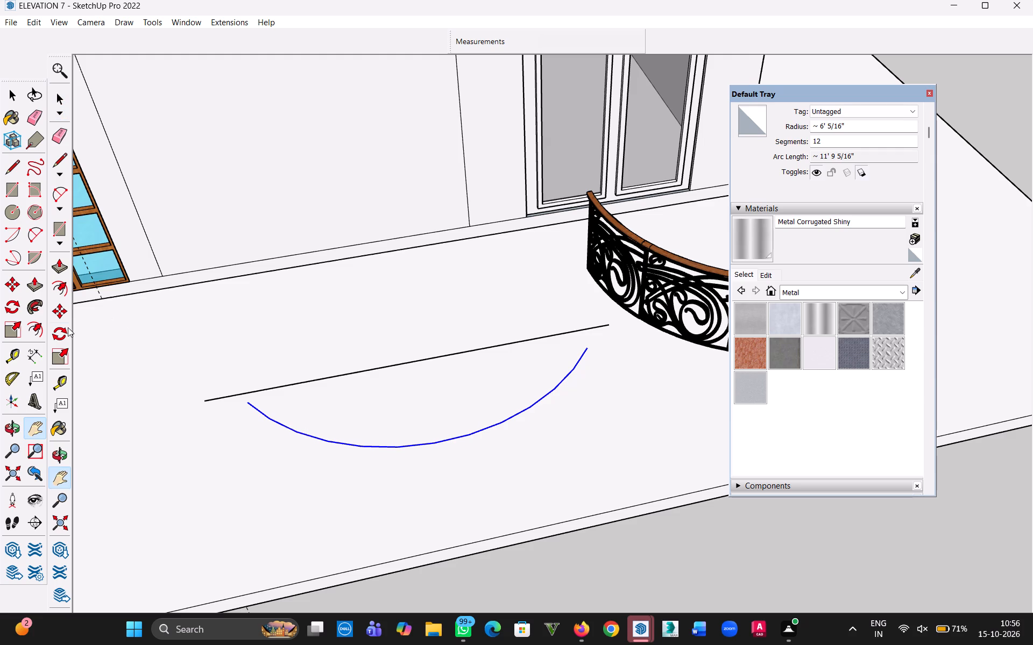
click(67, 334)
click(459, 438)
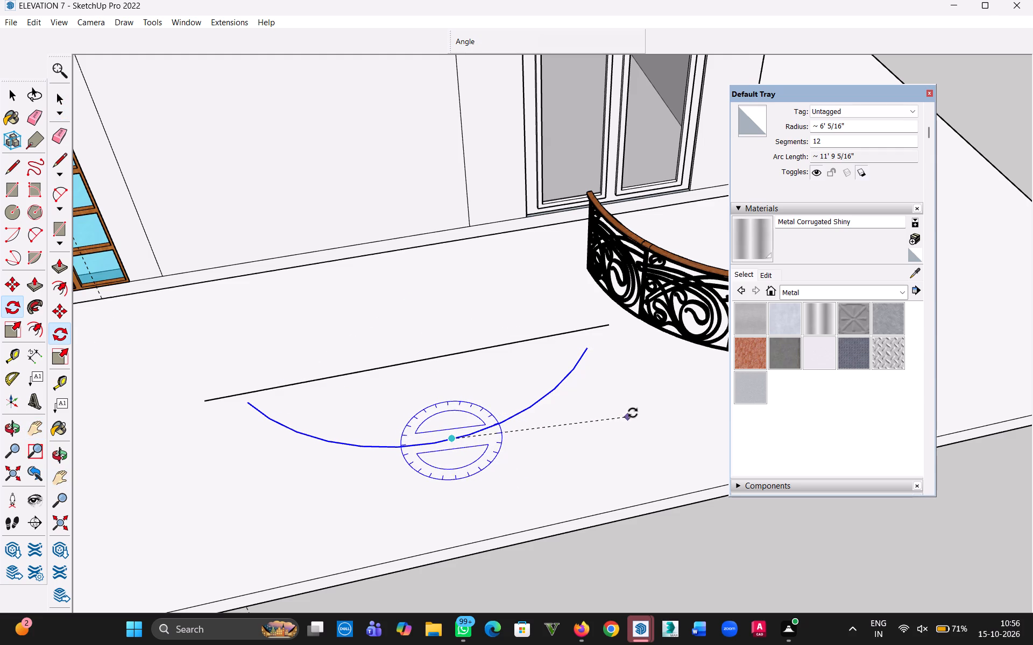
click(641, 408)
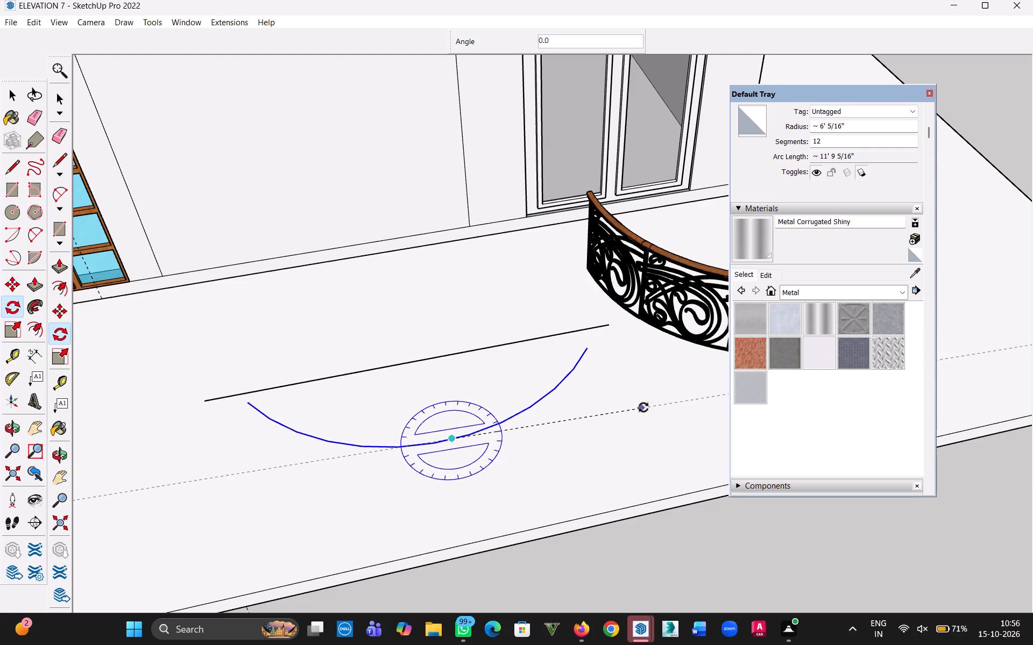
click(643, 405)
click(15, 99)
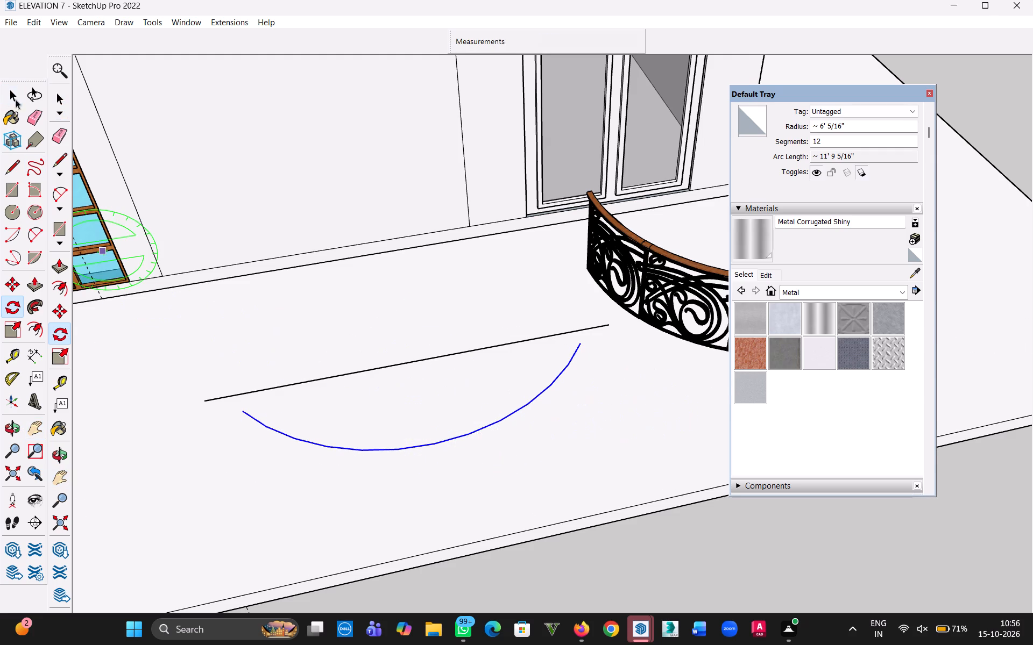
Draw a short line from the arc's end nearest the curved railing to the straight line.
scroll(551, 359, up, 5)
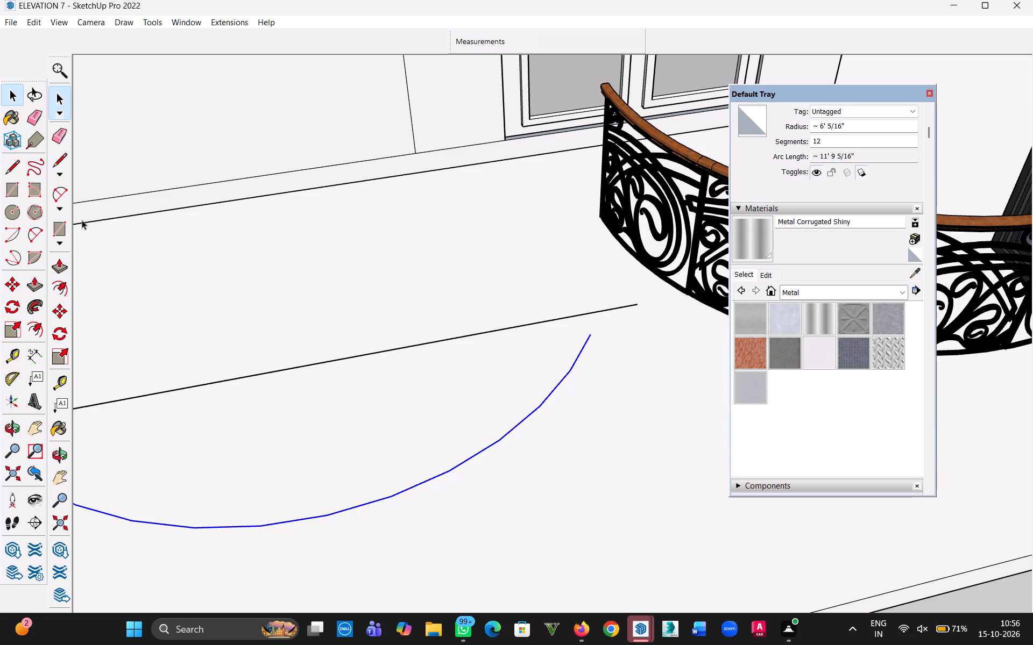
key(l)
click(589, 338)
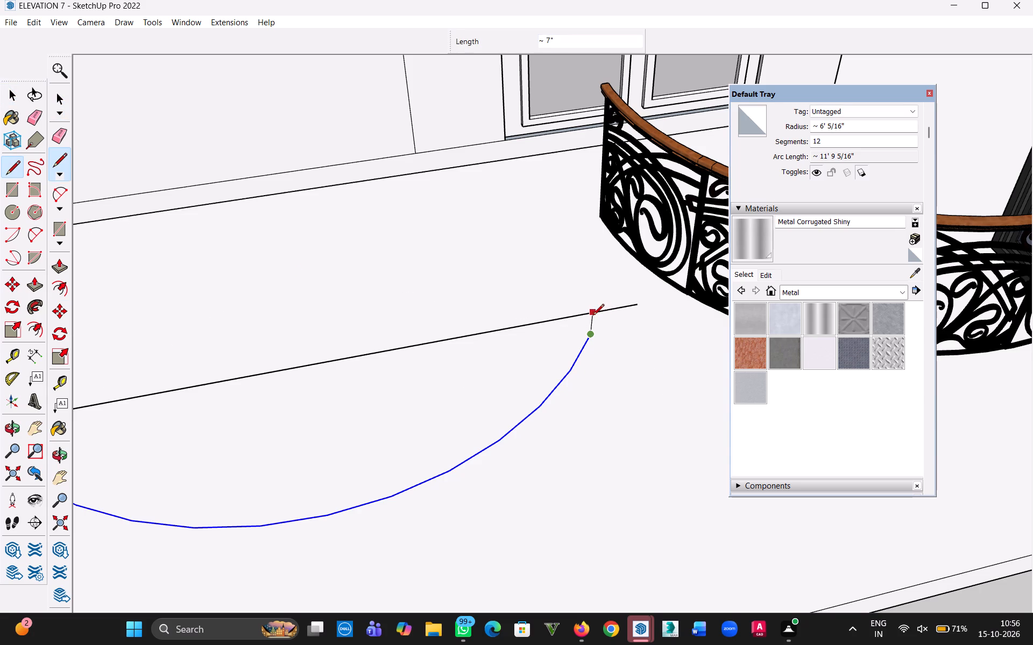
click(584, 318)
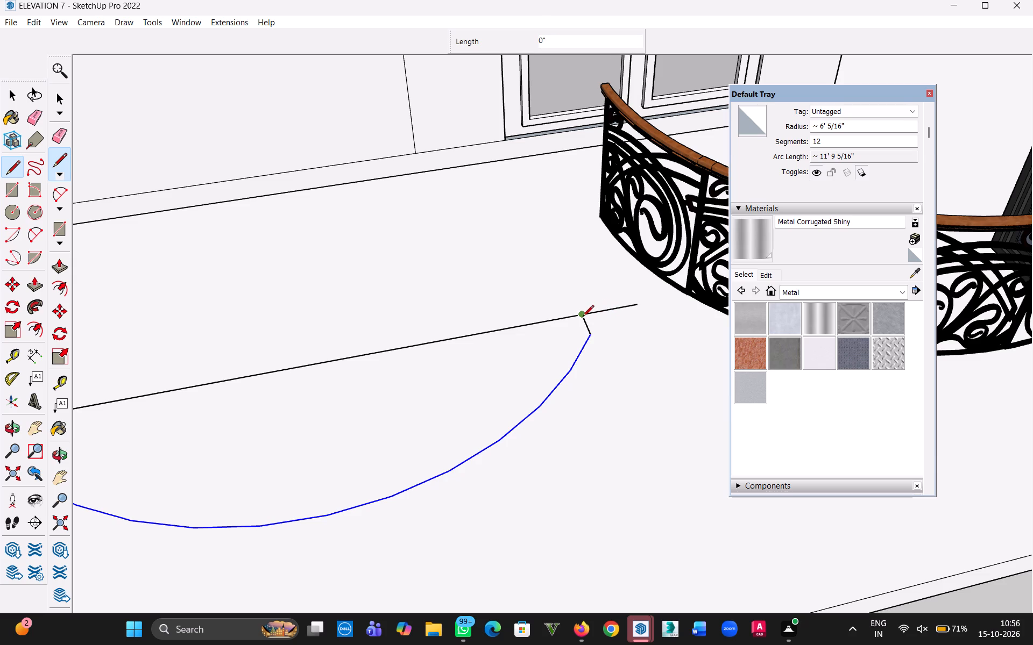
click(583, 317)
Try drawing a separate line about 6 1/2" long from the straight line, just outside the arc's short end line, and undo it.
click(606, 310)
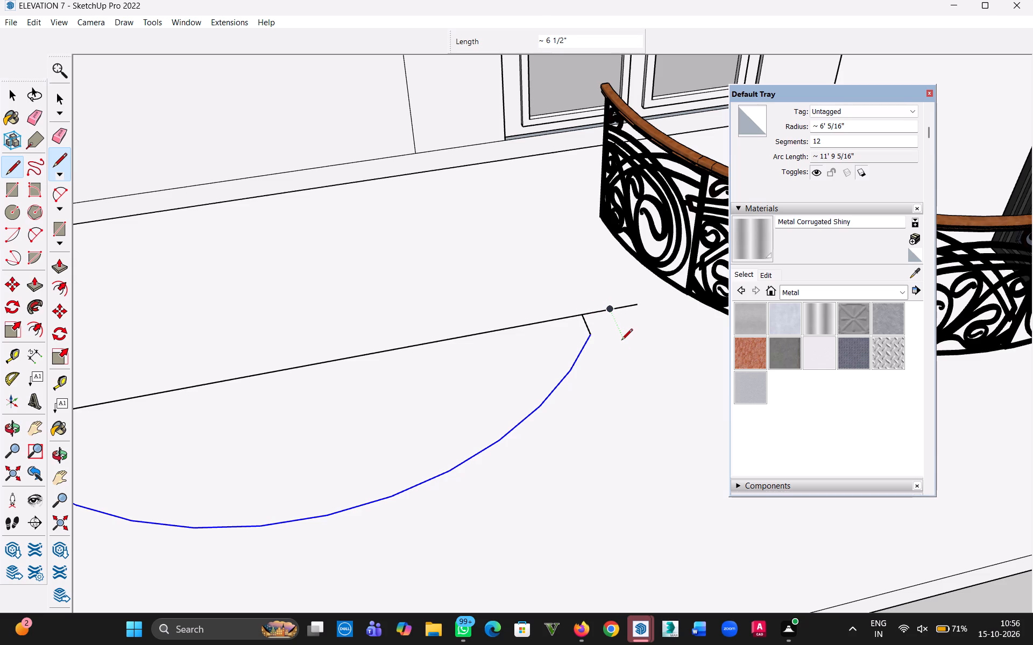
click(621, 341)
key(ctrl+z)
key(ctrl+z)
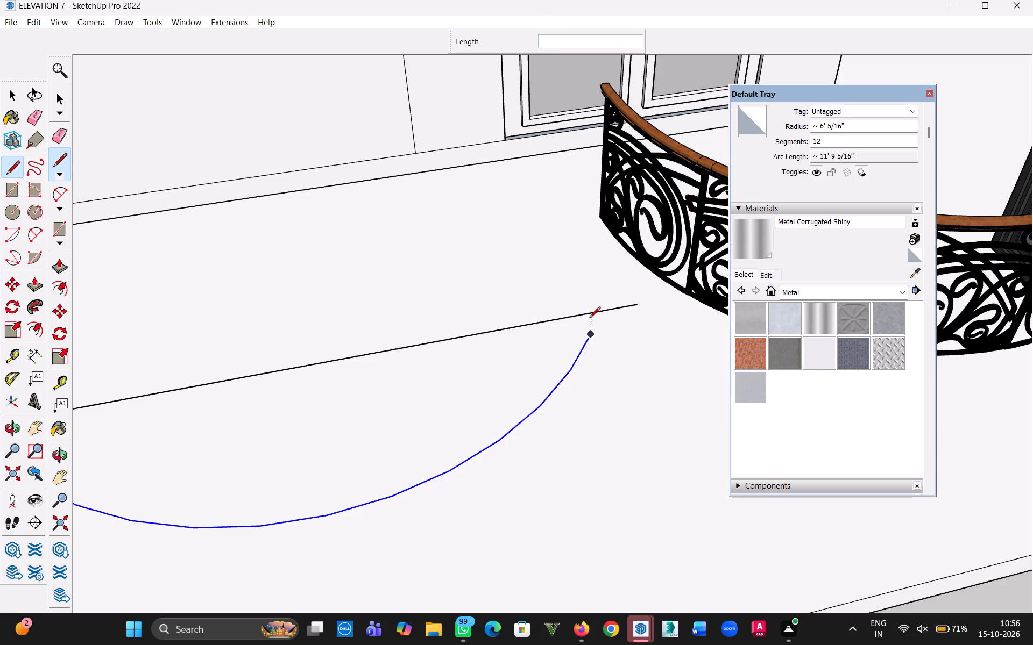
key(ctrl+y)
Draw a short separate line from the straight line, outside and alongside the arc's short end line.
click(607, 312)
click(624, 343)
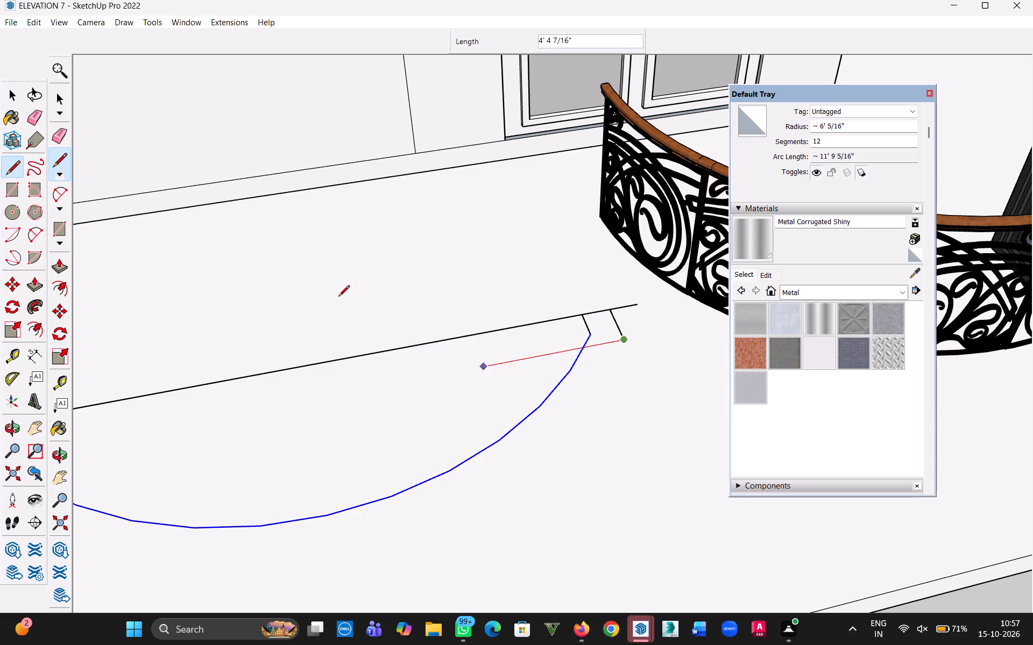
key(h)
Copy the ground arc 10" outwards along the green axis, away from the straight line.
scroll(591, 475, down, 3)
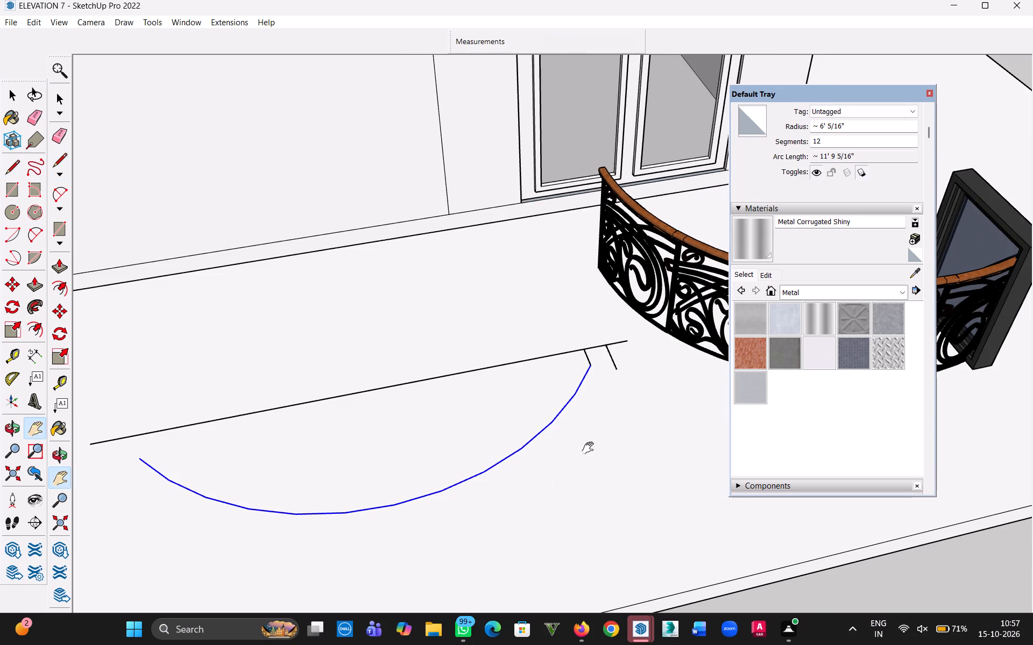
click(8, 103)
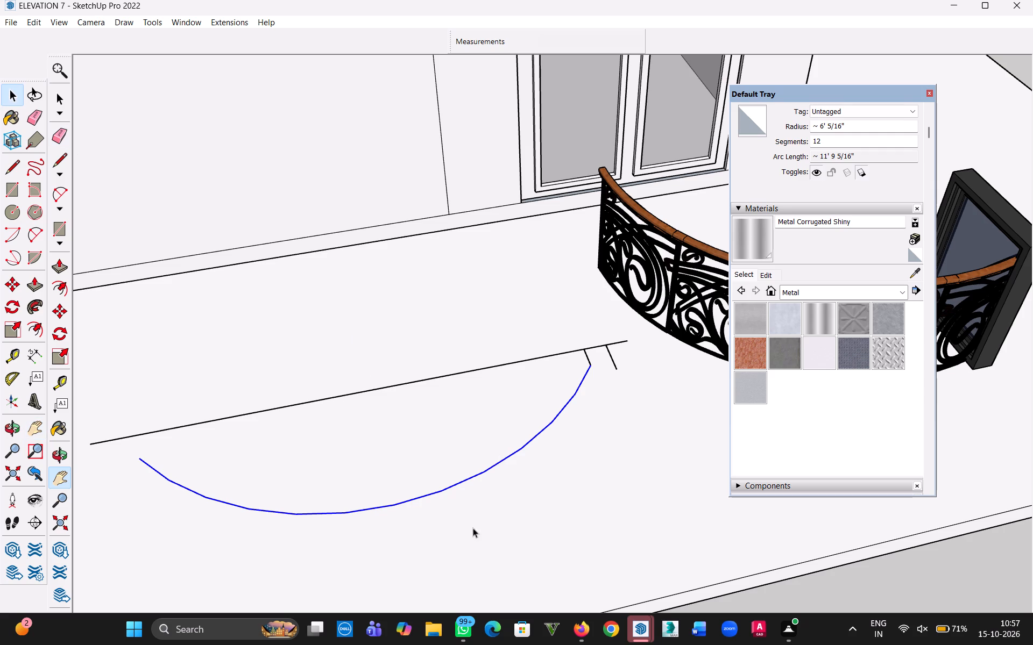
click(451, 489)
click(449, 488)
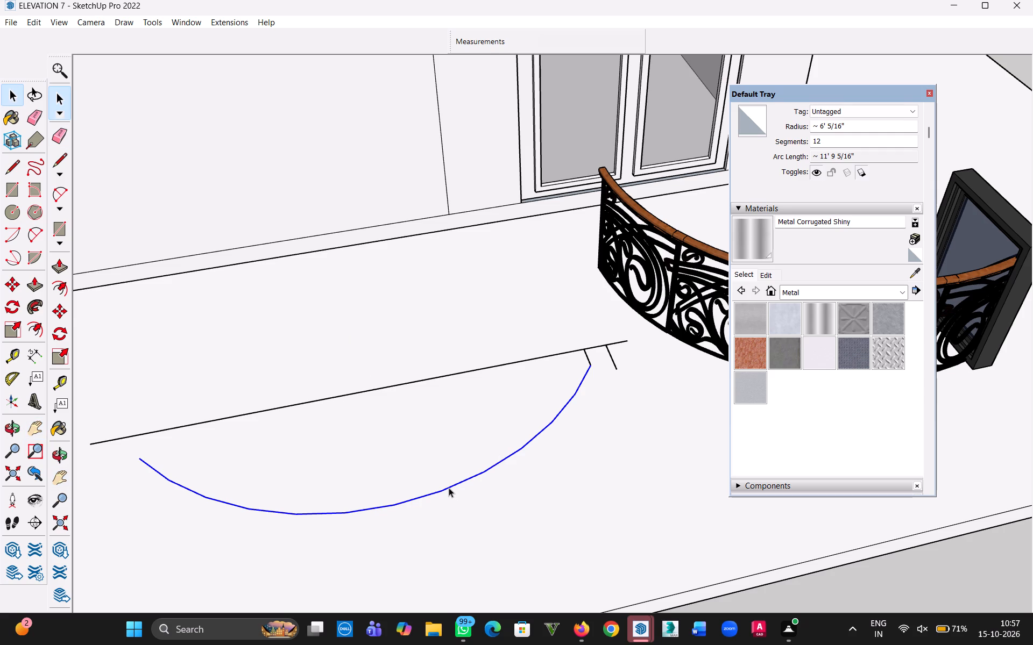
key(m)
click(442, 492)
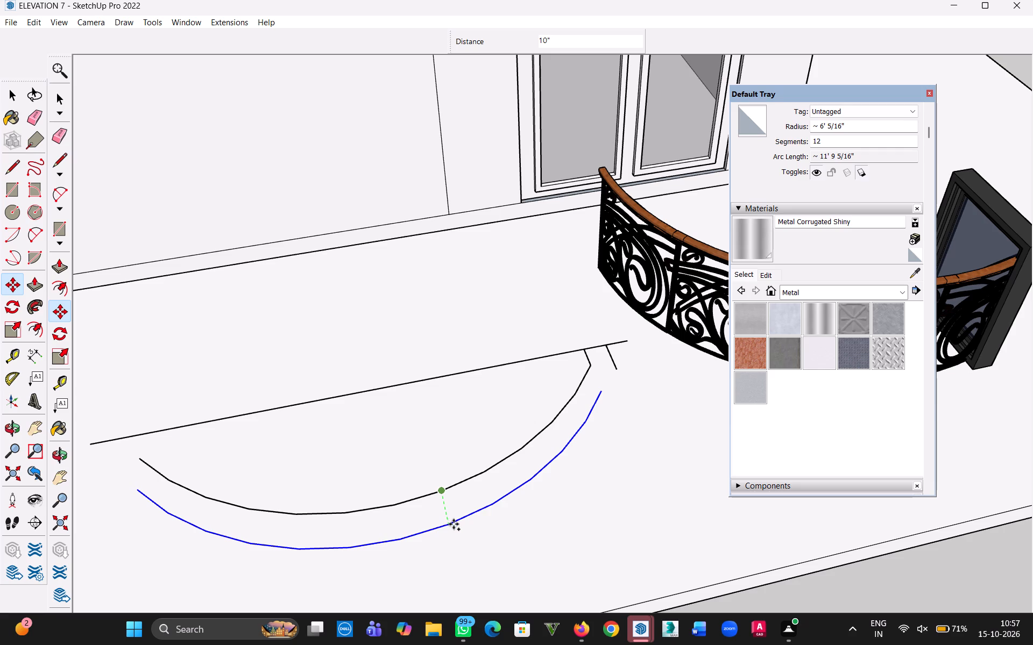
click(454, 524)
Draw a 10" line joining the outer arc's end to the inner arc's end on the side nearest the curved railing.
middle_drag(420, 528, 452, 411)
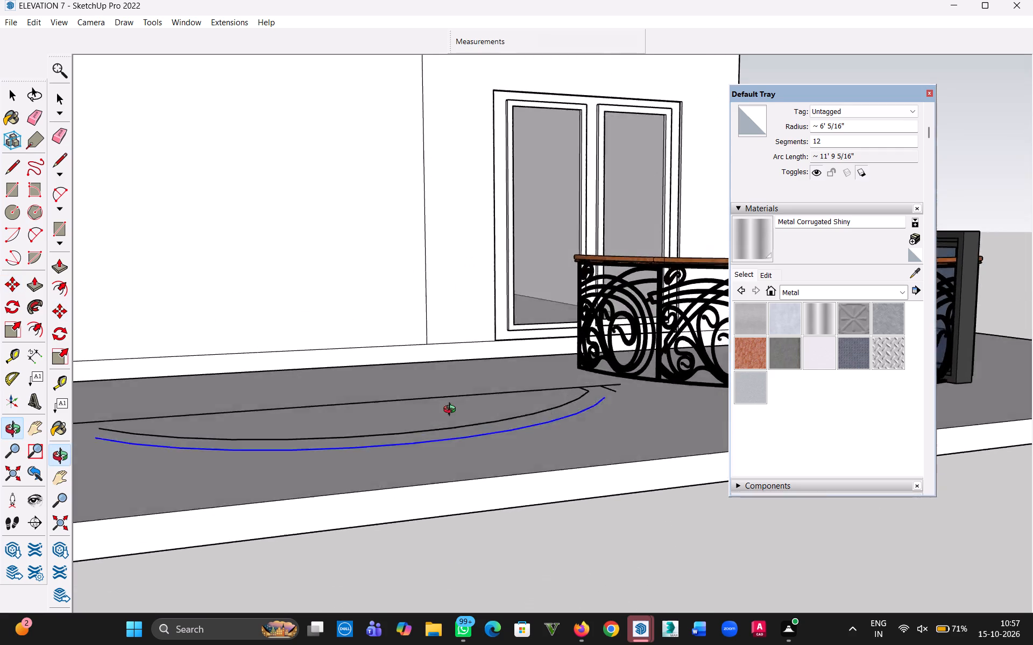
middle_drag(452, 411, 402, 500)
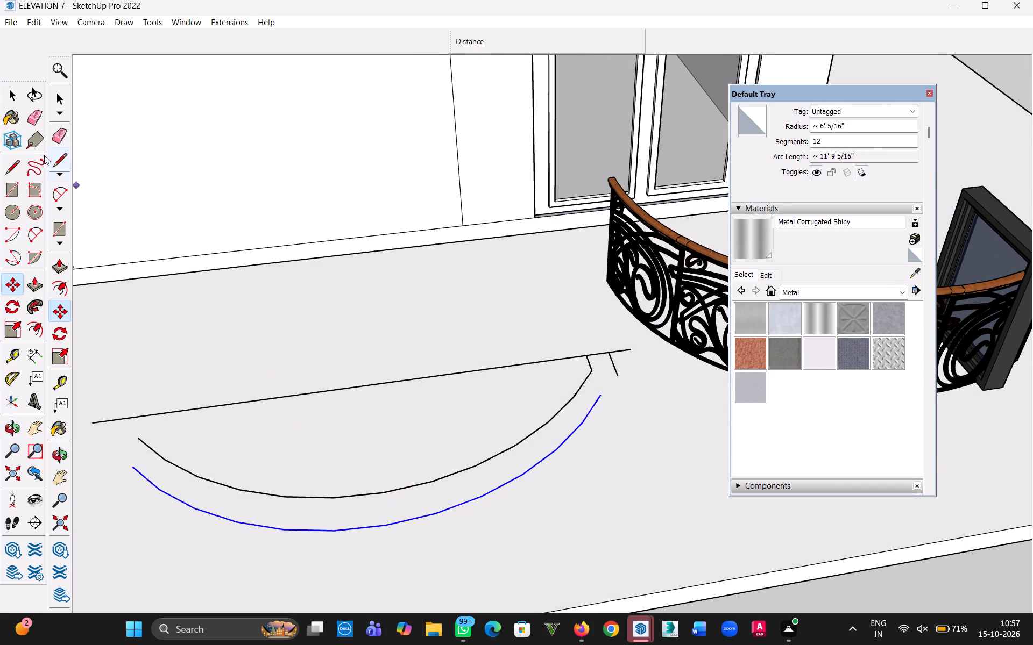
click(20, 101)
scroll(600, 406, up, 4)
key(l)
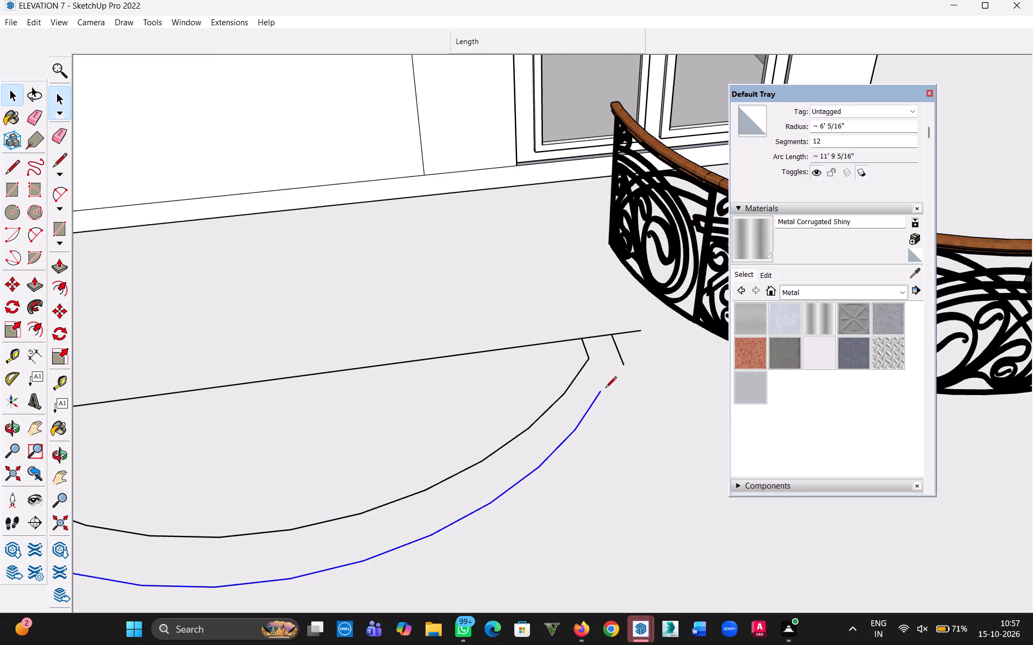
click(598, 395)
click(589, 354)
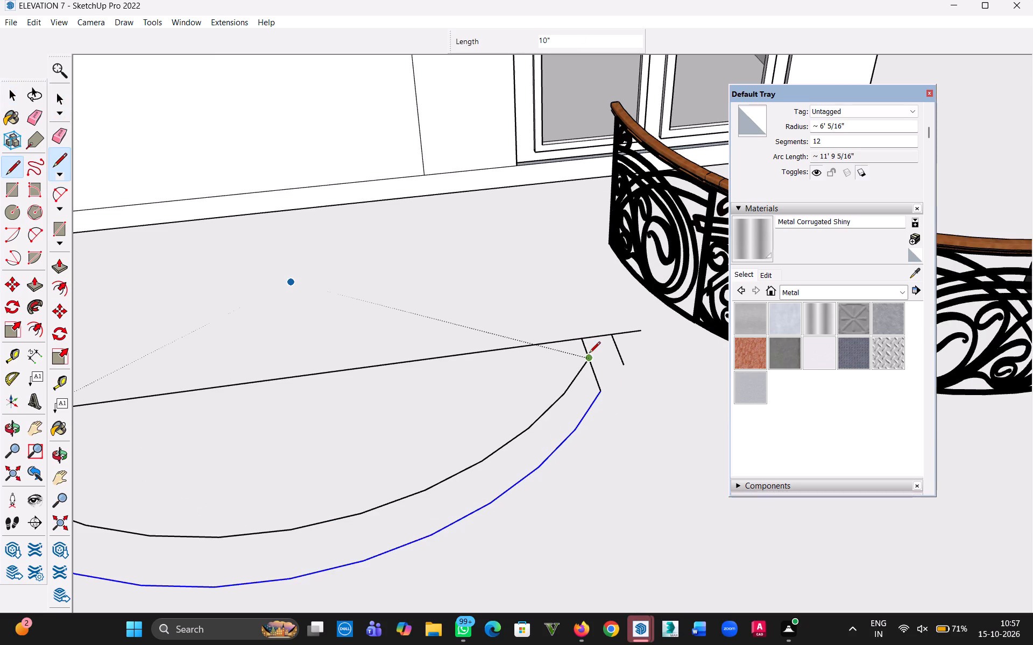
key(Escape)
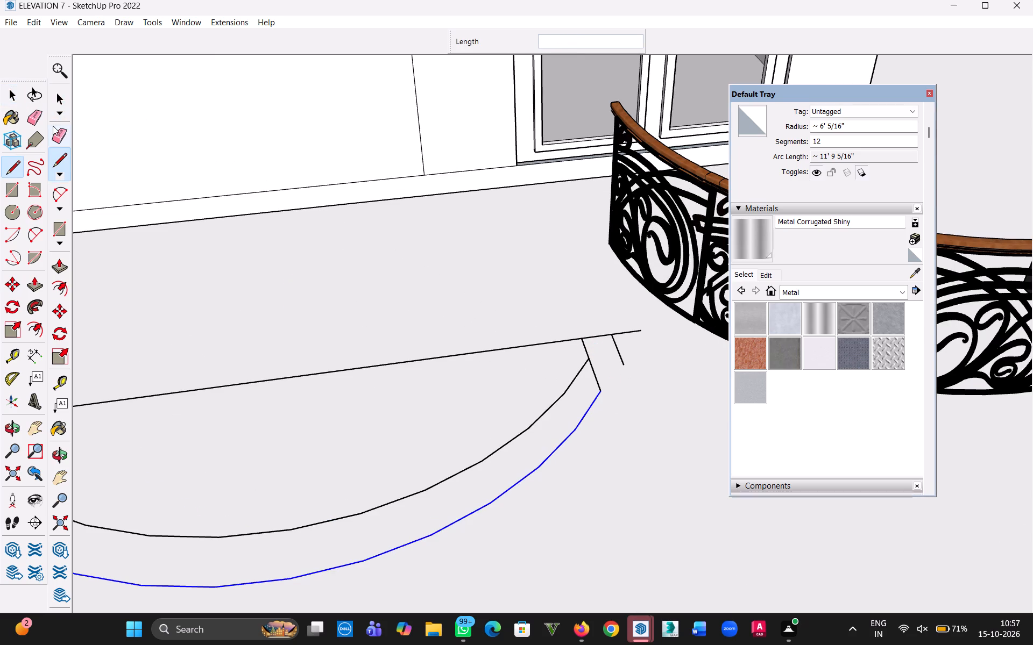
click(12, 104)
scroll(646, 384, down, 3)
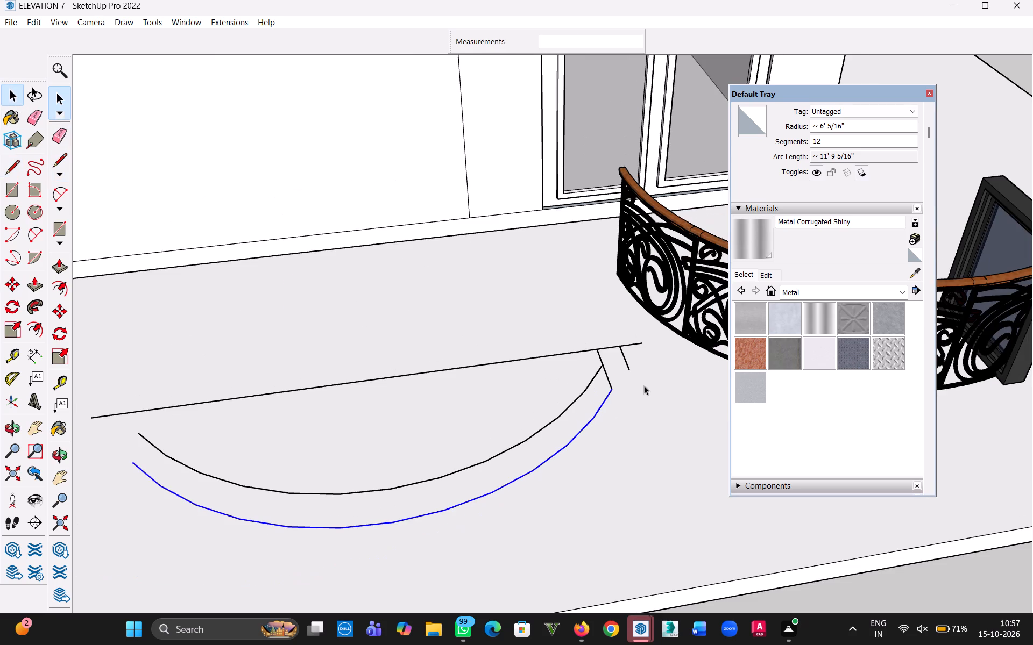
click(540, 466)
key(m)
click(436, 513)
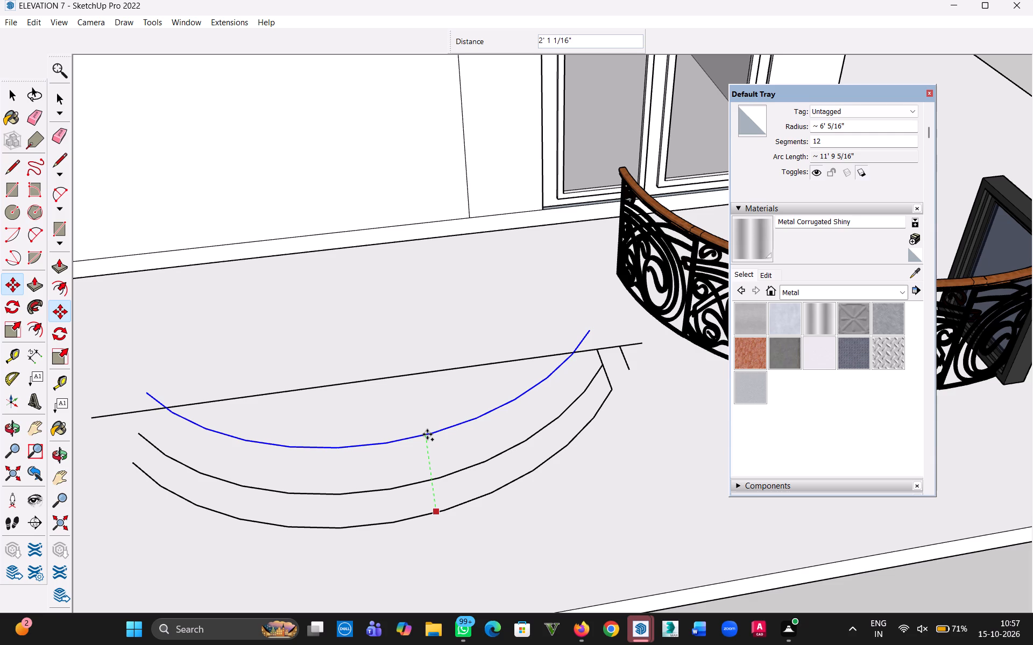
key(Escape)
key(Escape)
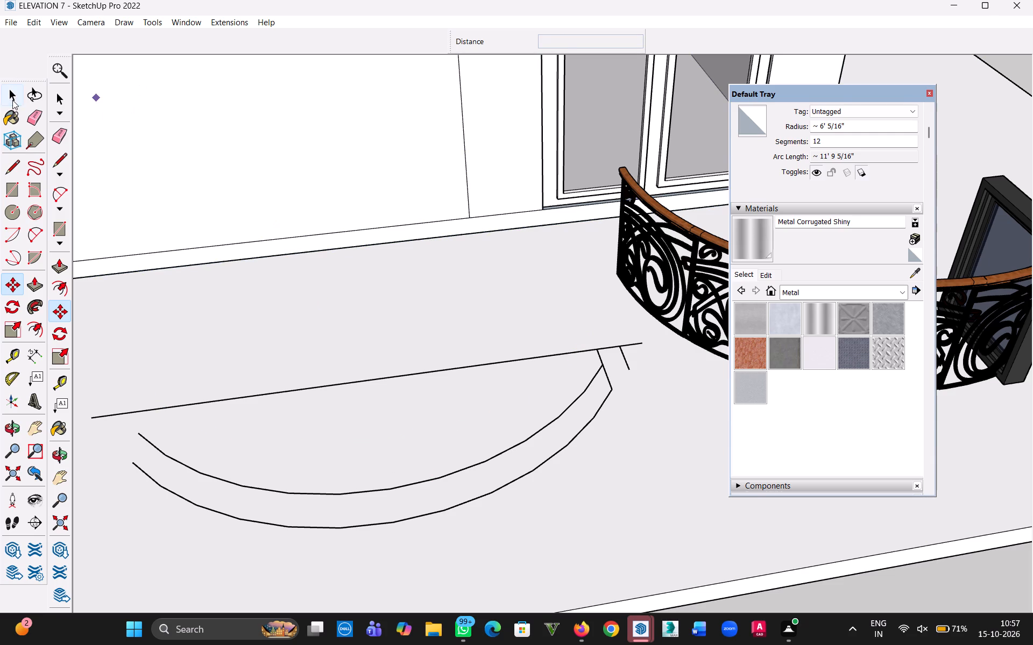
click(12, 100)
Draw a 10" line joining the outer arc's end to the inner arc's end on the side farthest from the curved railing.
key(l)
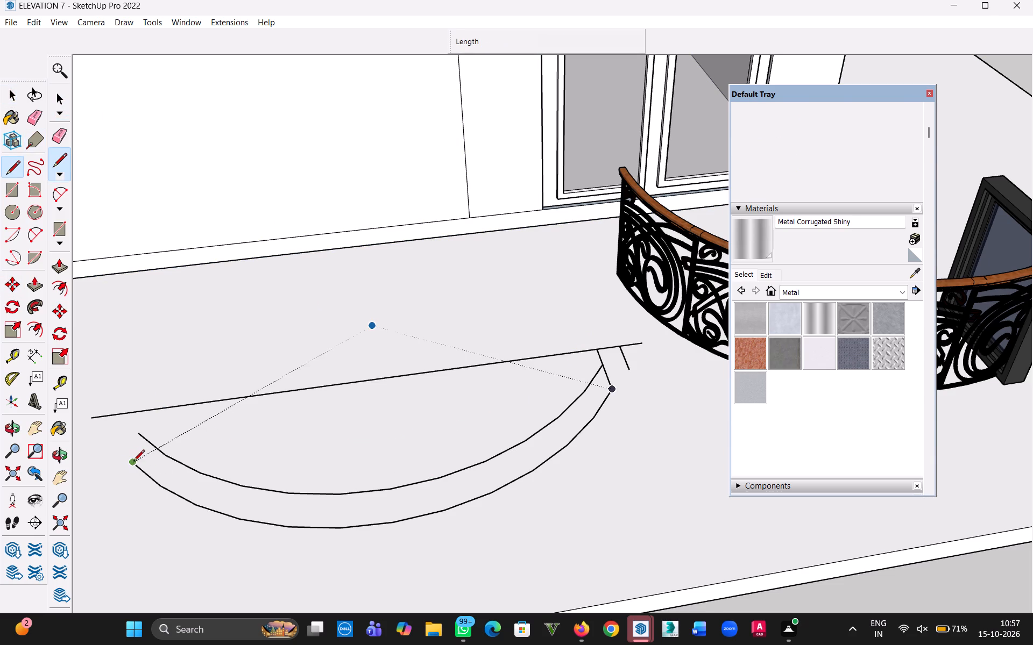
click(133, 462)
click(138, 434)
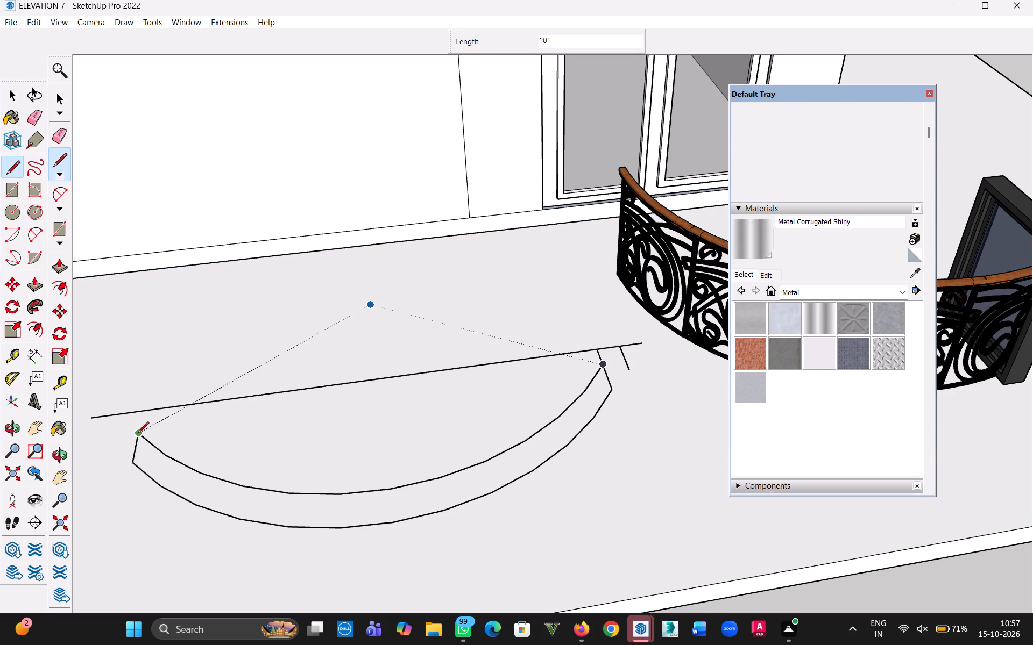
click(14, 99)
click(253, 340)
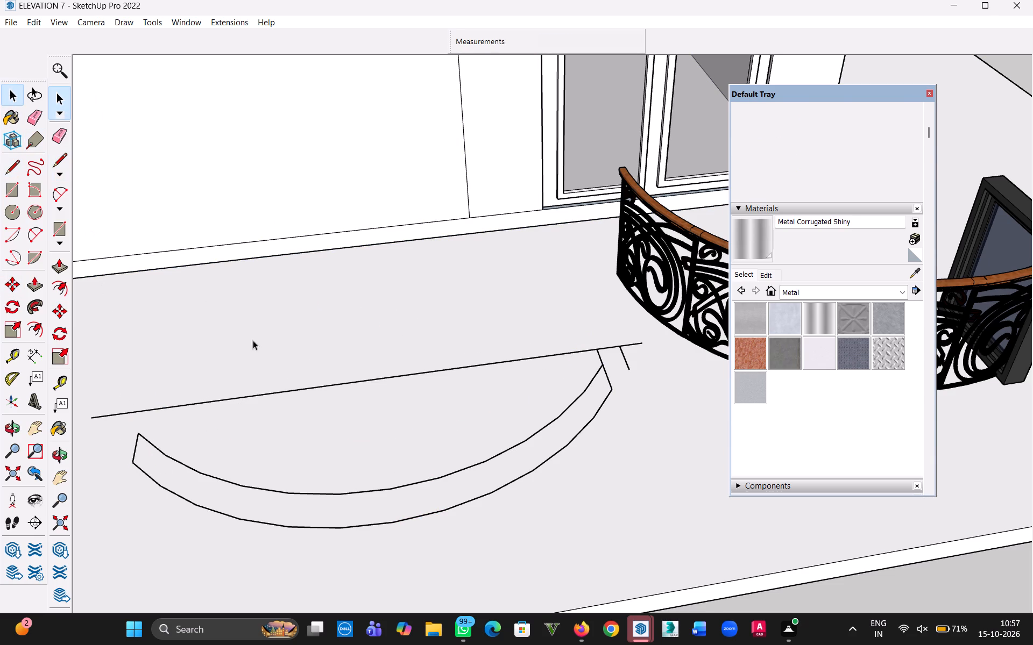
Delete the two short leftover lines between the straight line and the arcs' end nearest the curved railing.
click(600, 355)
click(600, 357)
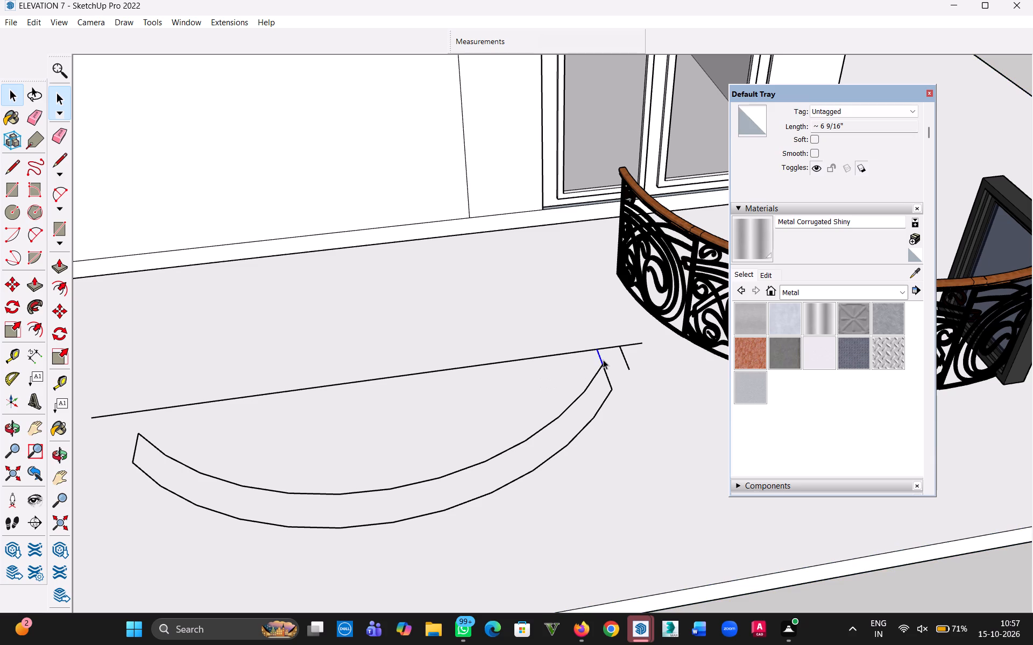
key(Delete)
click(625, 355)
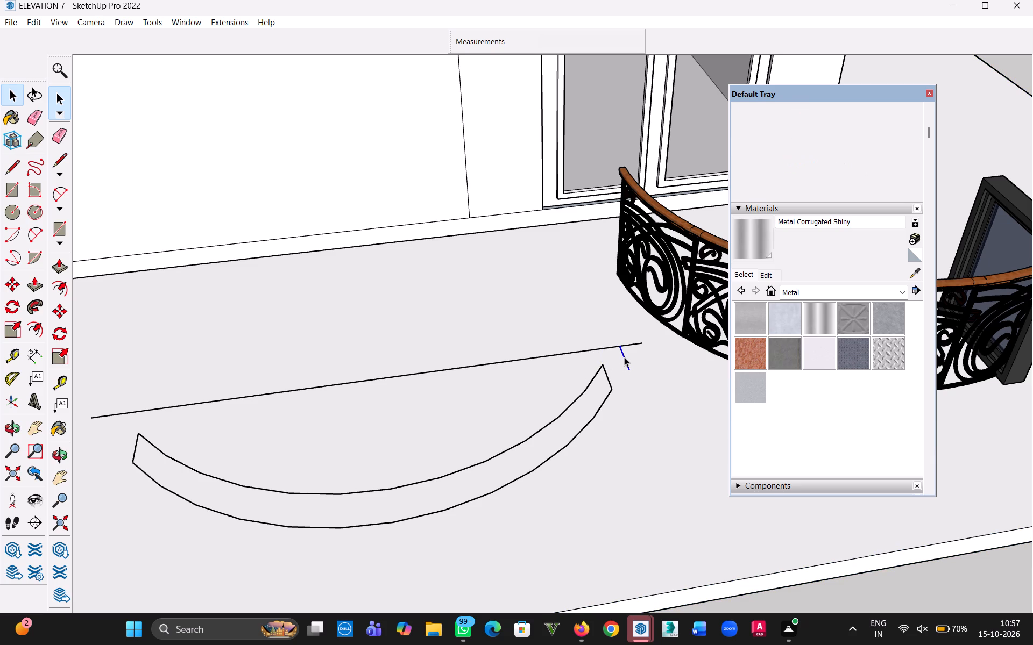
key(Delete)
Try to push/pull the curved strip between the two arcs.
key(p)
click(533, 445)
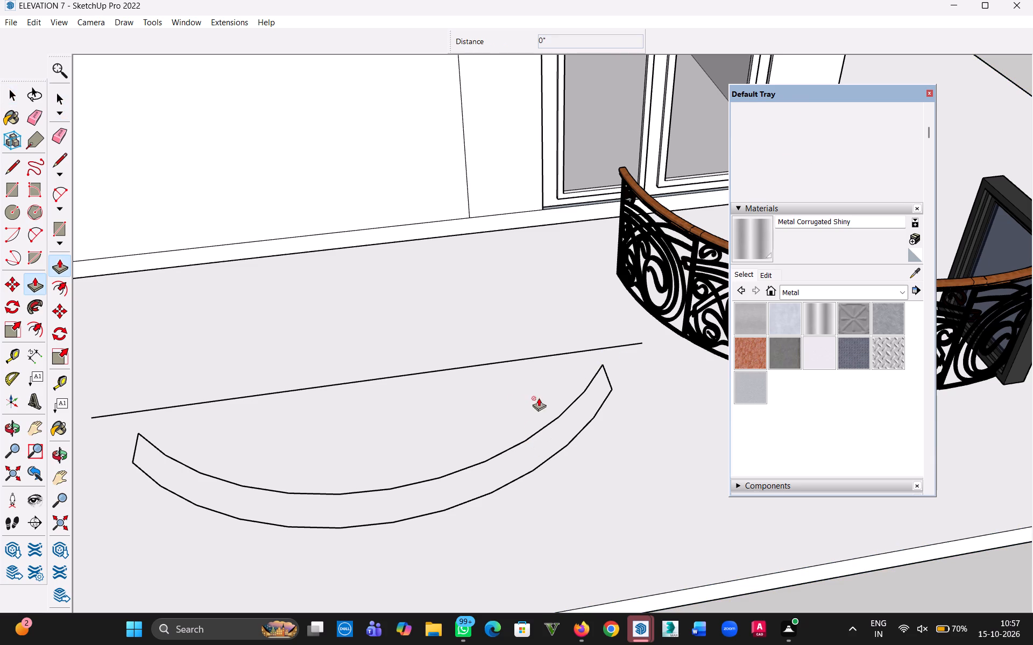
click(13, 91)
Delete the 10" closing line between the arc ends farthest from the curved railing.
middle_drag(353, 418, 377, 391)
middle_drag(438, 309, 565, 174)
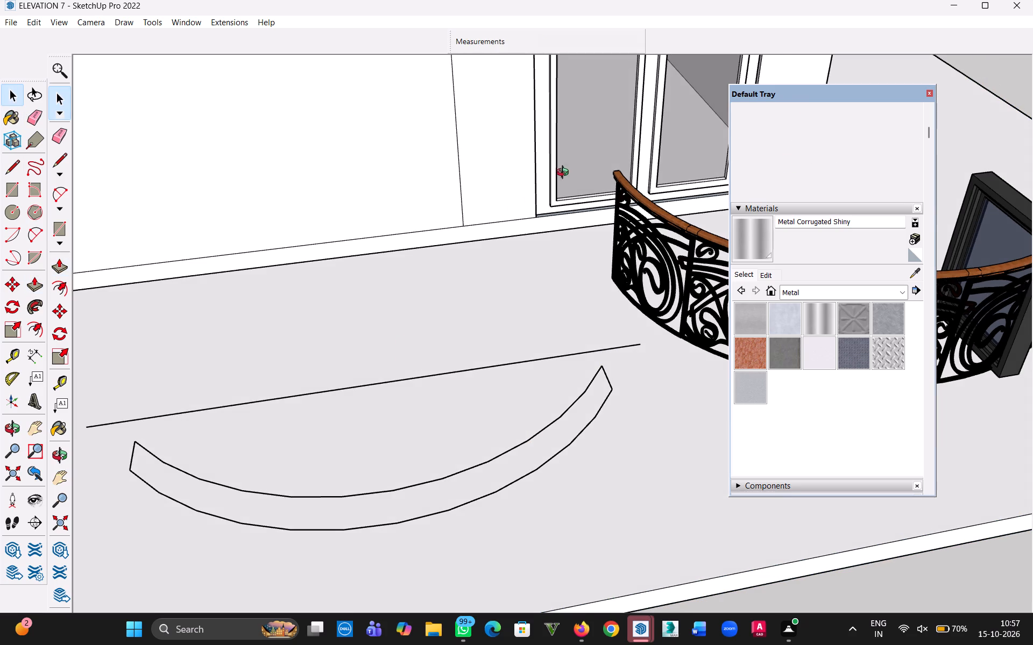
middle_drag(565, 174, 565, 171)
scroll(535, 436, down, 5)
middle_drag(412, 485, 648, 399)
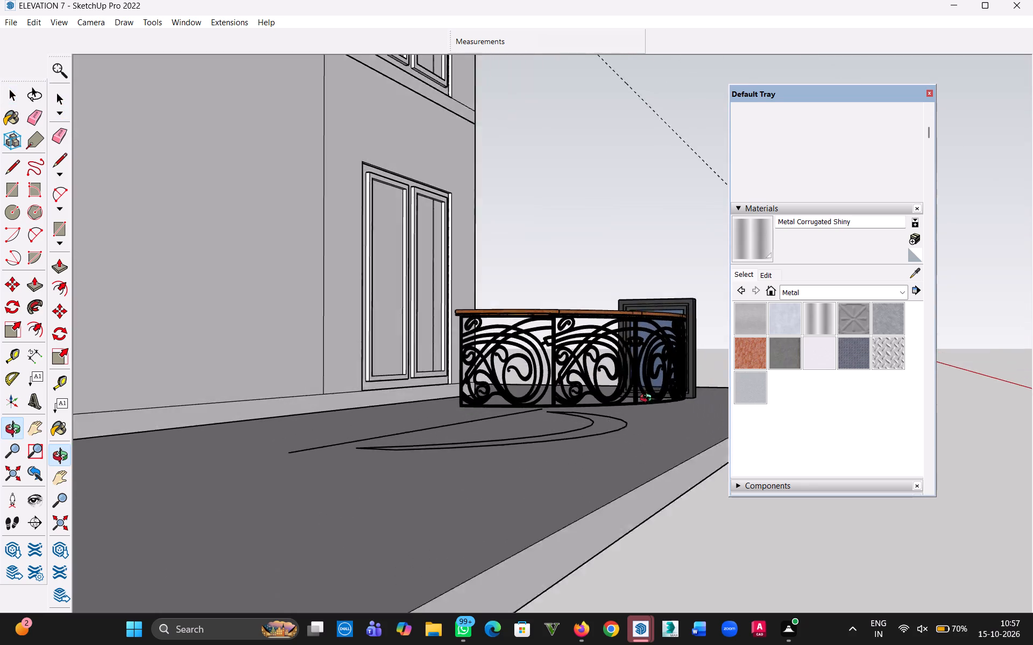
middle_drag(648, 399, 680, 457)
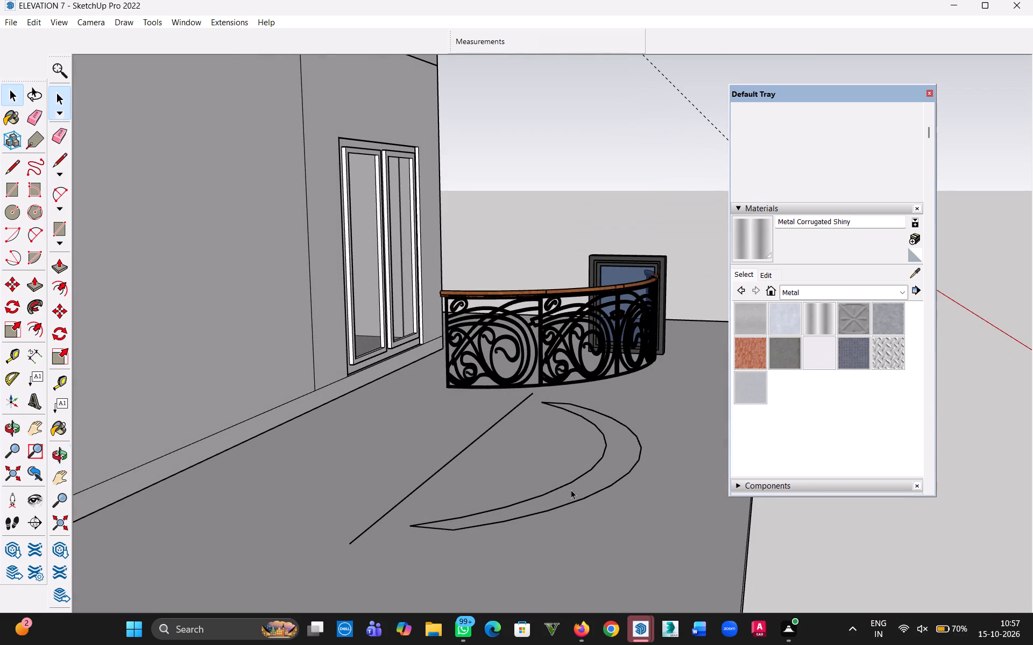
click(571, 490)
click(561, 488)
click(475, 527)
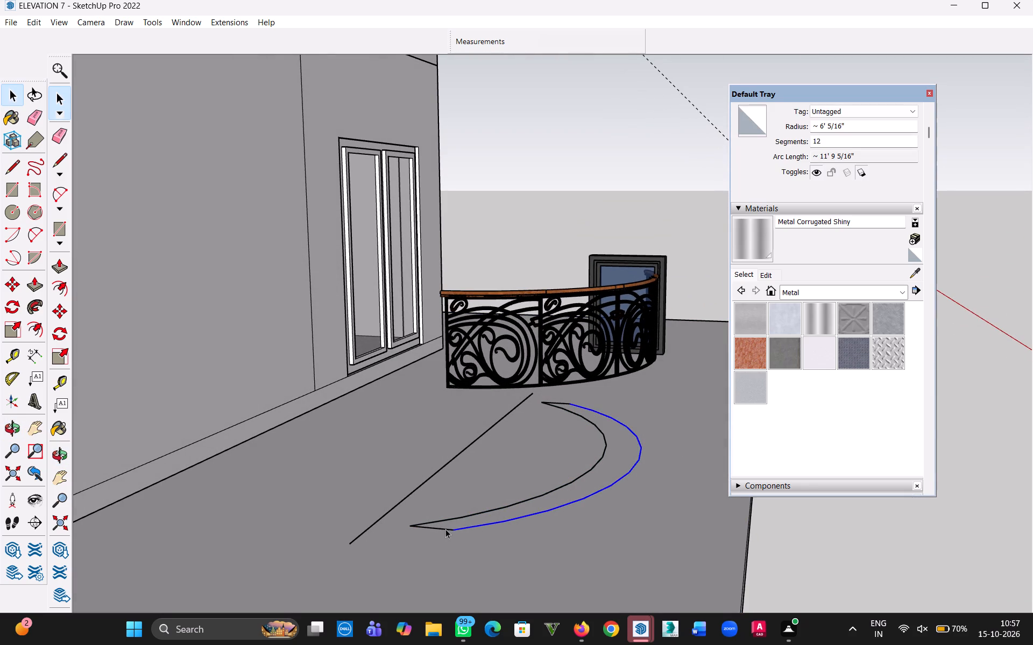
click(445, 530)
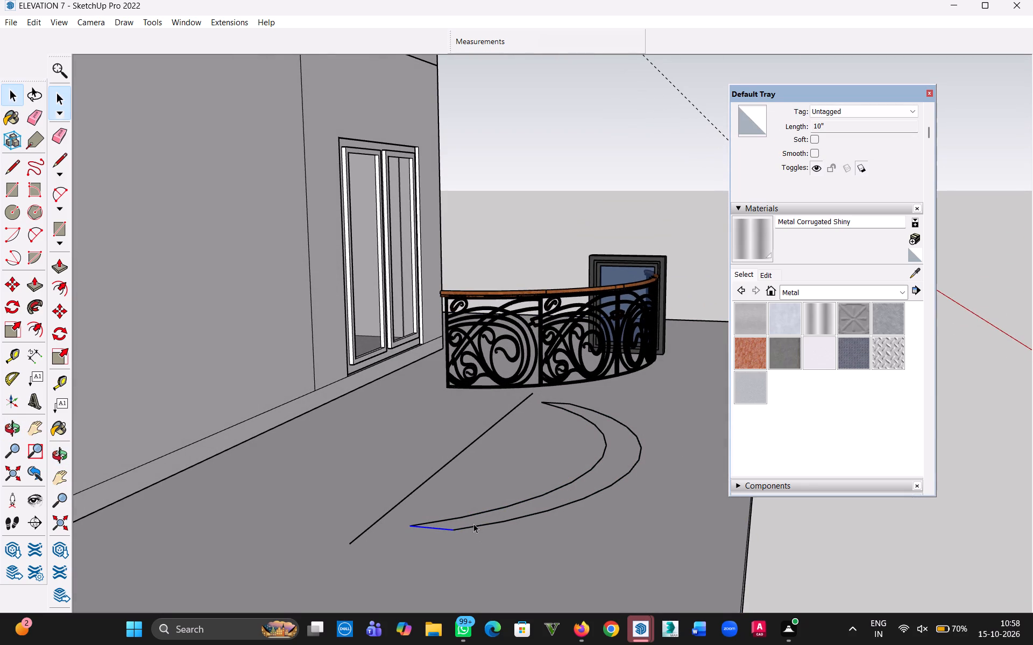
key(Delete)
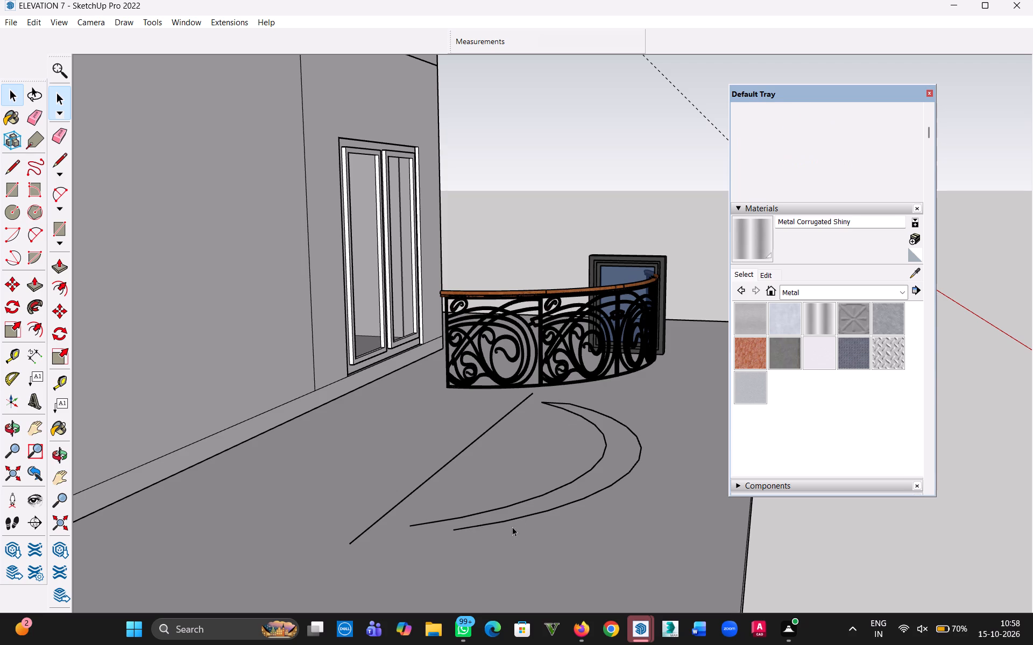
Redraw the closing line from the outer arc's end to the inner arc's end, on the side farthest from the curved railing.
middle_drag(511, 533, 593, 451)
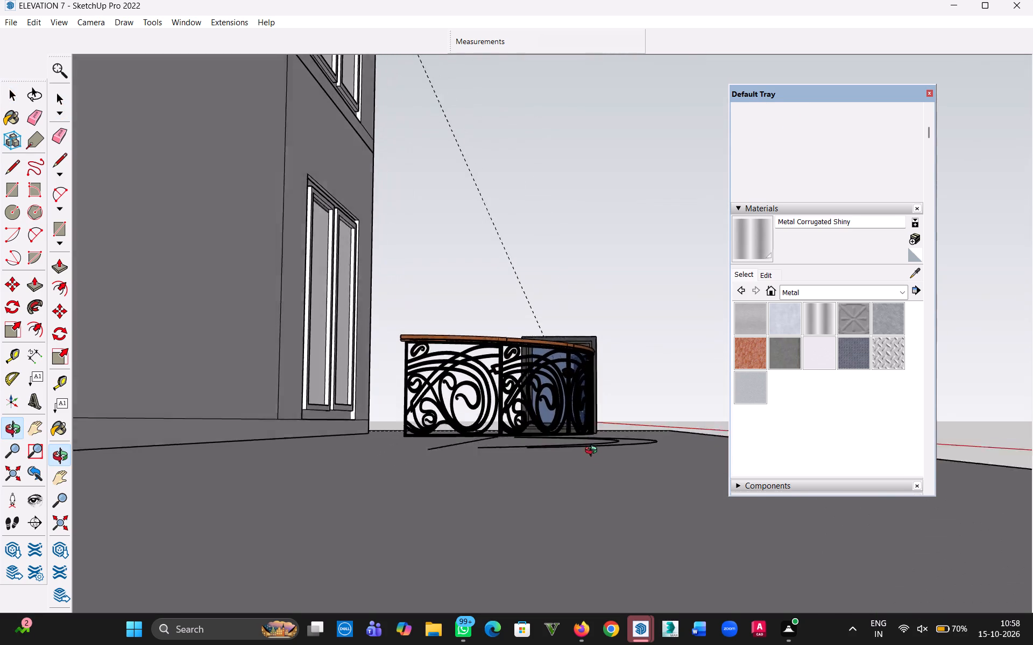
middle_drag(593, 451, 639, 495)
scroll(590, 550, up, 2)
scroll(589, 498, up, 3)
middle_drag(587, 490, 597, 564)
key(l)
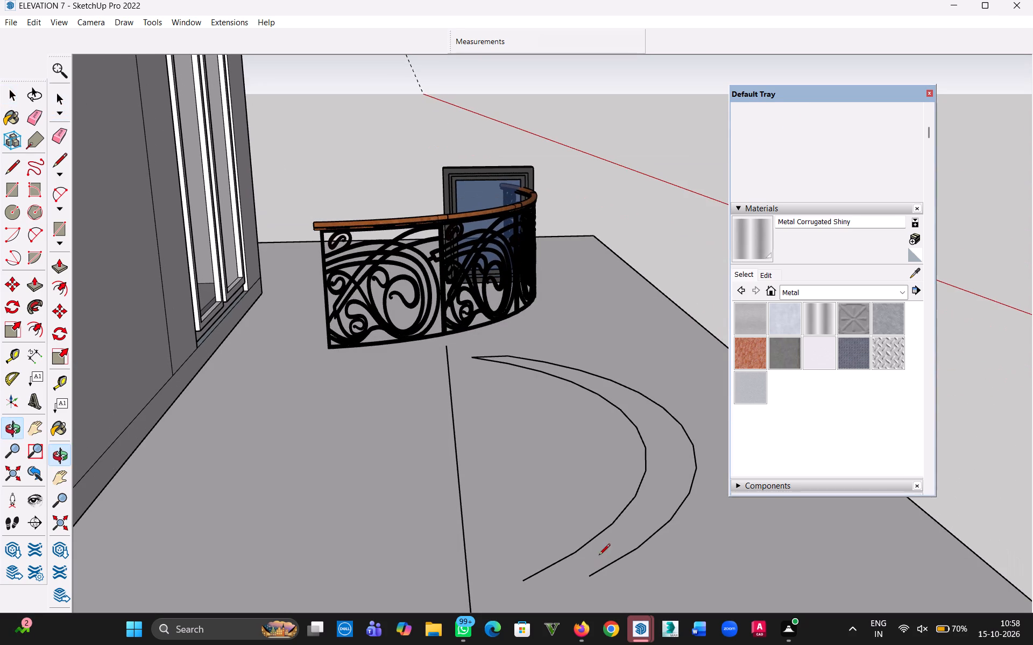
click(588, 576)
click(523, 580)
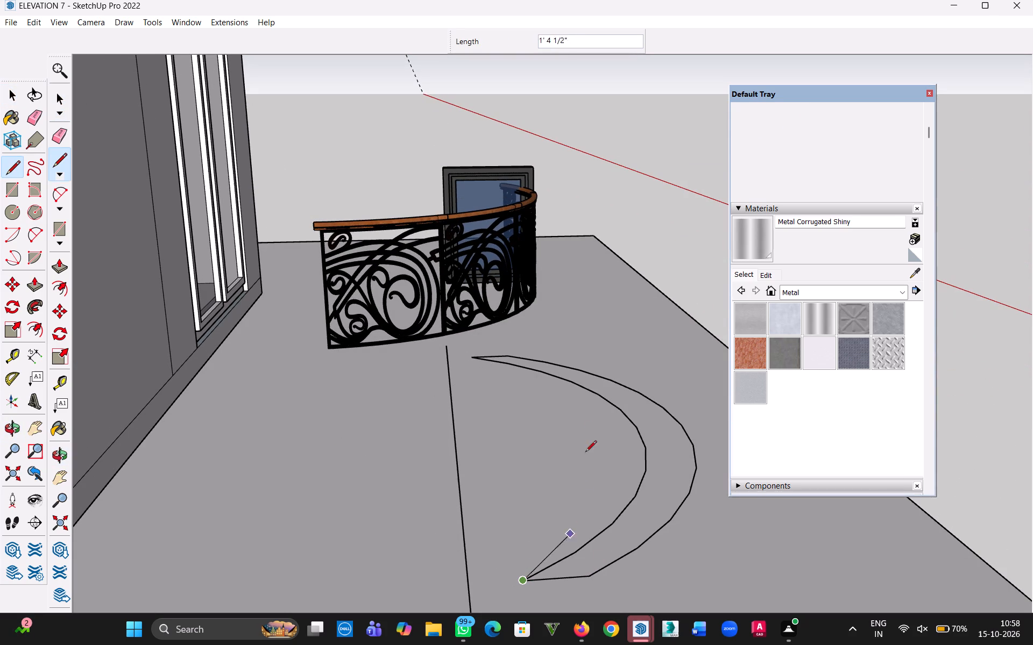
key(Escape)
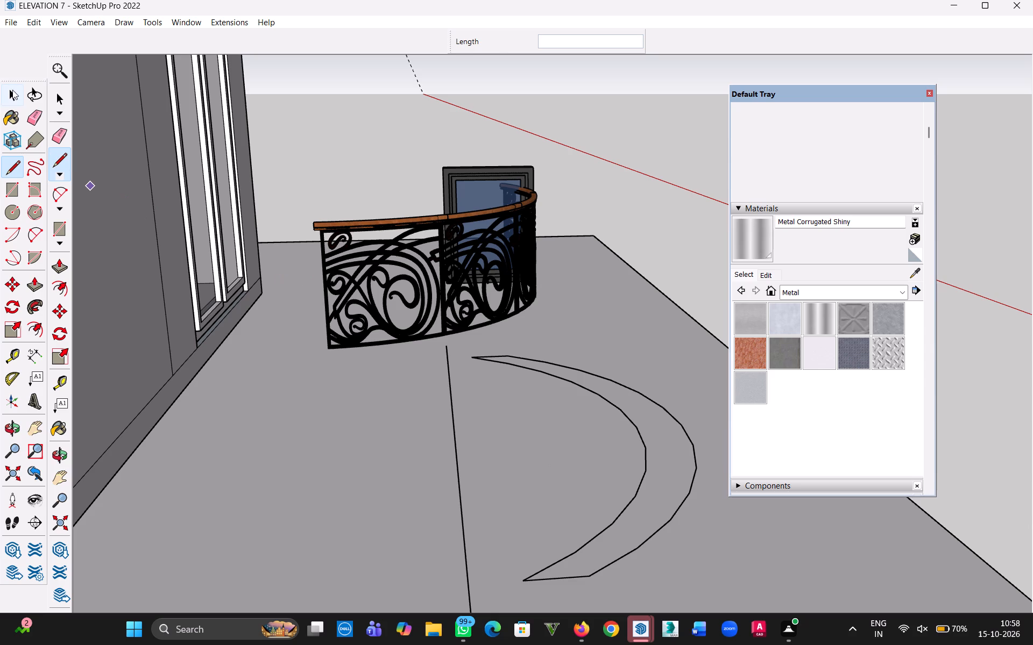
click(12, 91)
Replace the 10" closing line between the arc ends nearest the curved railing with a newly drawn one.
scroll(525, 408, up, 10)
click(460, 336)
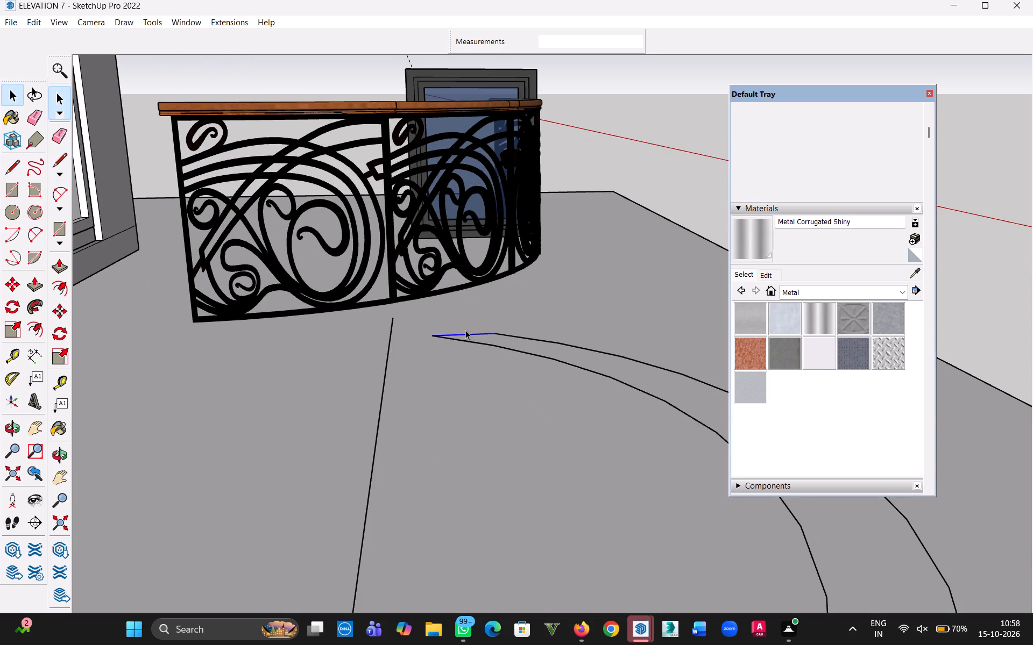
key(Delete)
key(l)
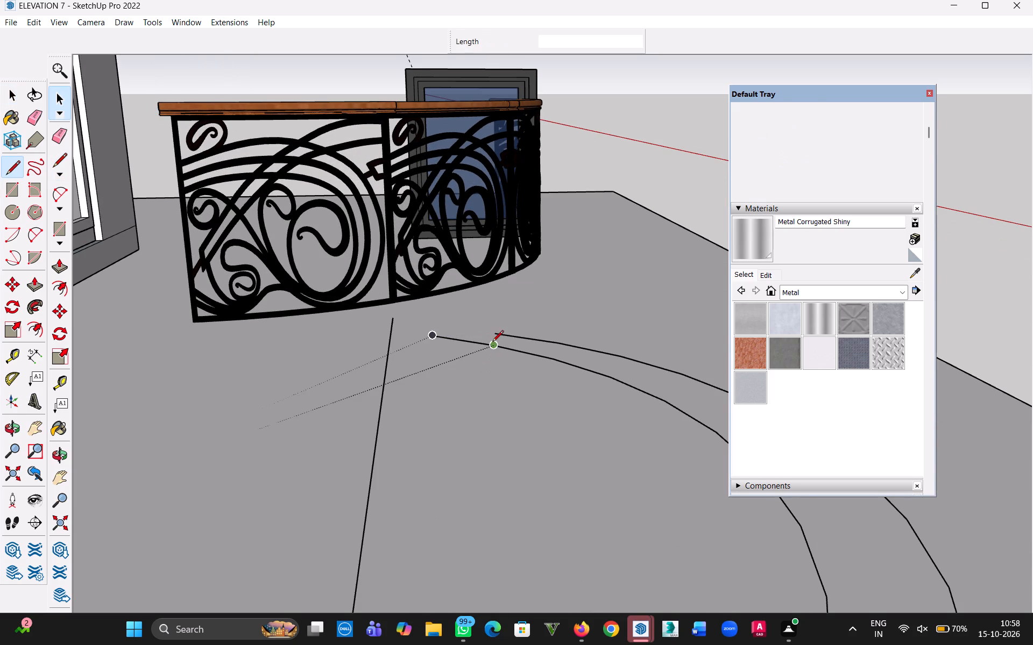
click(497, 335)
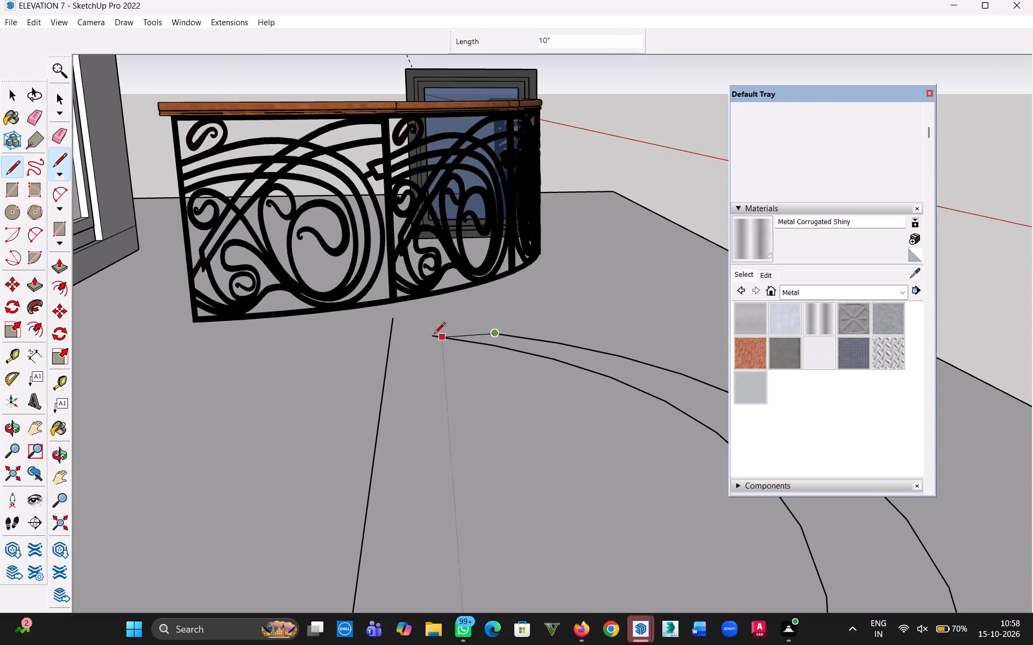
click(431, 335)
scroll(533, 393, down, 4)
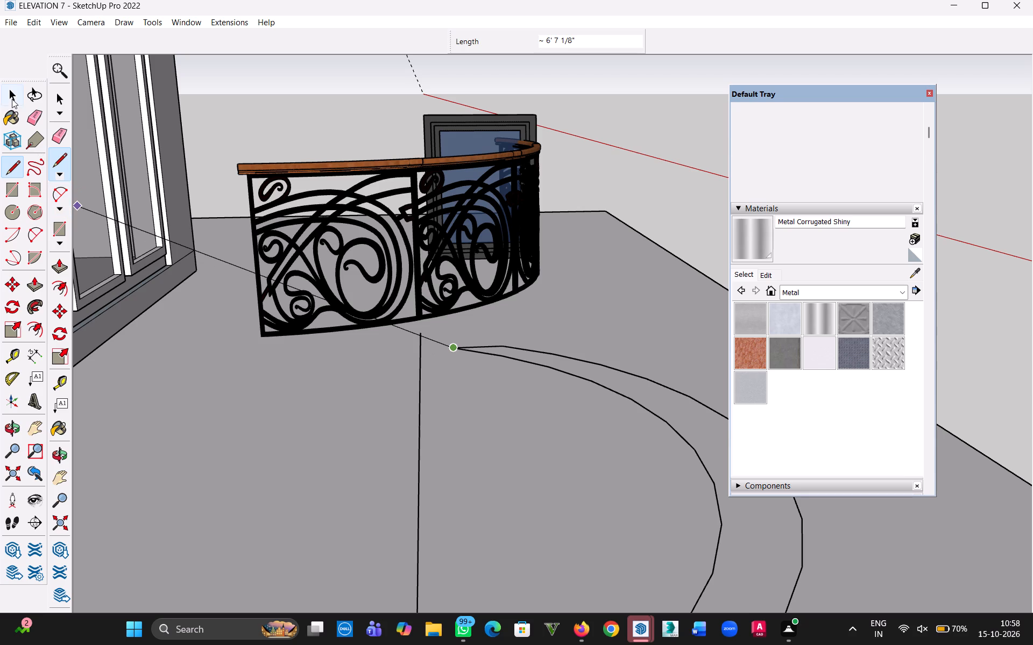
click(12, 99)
Undo the arcs, the straight line and the curved railing's moves, back past the upper-floor window placement.
scroll(563, 464, down, 10)
middle_drag(607, 537, 108, 561)
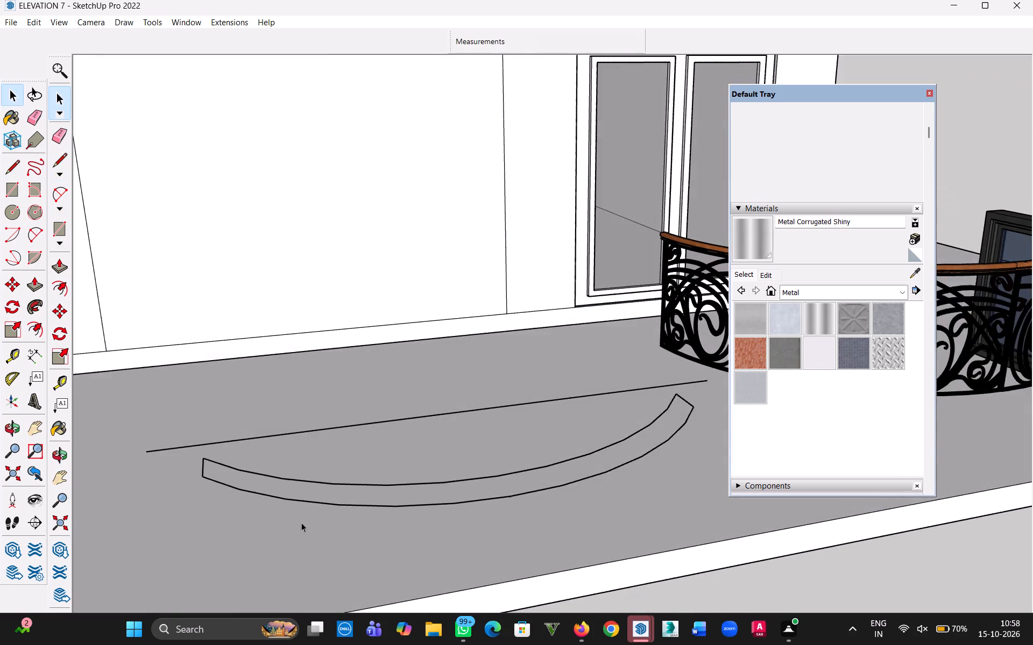
scroll(301, 522, down, 6)
middle_drag(402, 465, 397, 619)
key(ctrl+z)
key(ctrl+z)
key(ctrl+z)
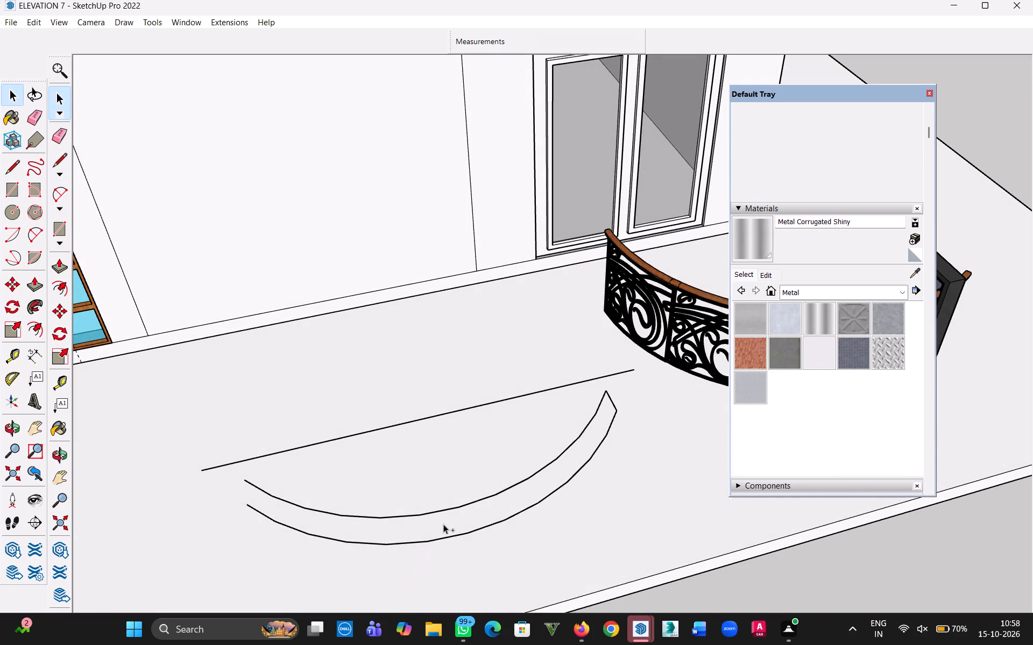
key(ctrl+z)
key(ctrl+z)
key(ctrl+z)
key(ctrl+z)
key(ctrl+z)
key(ctrl+z)
key(ctrl+z)
key(ctrl+z)
key(ctrl+z)
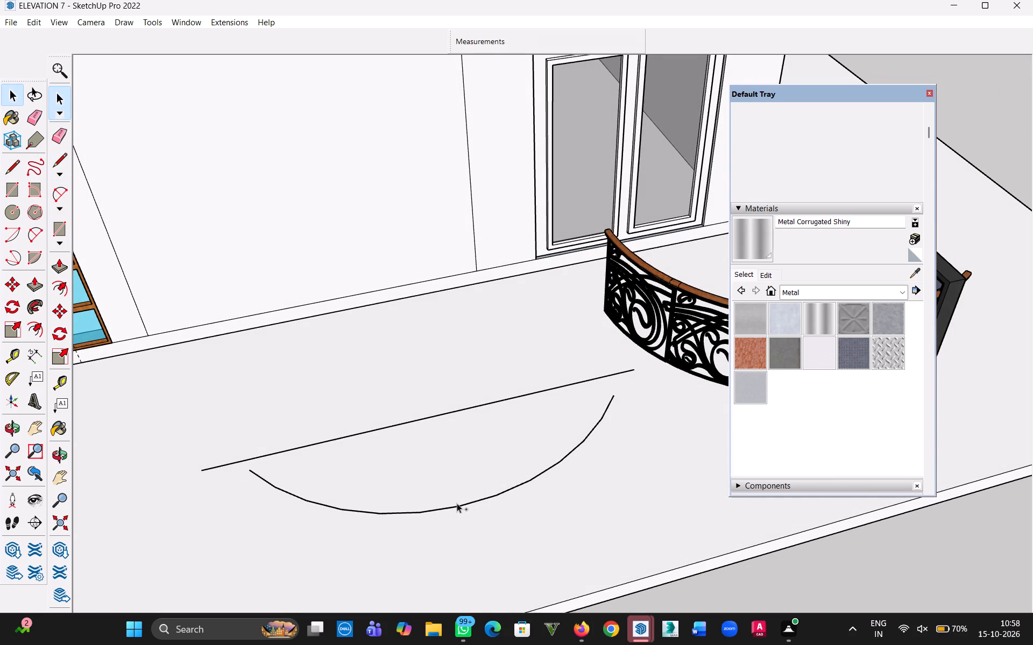
key(ctrl+z)
key(ctrl+z)
key(ctrl+z)
key(ctrl+z)
key(ctrl+z)
key(ctrl+z)
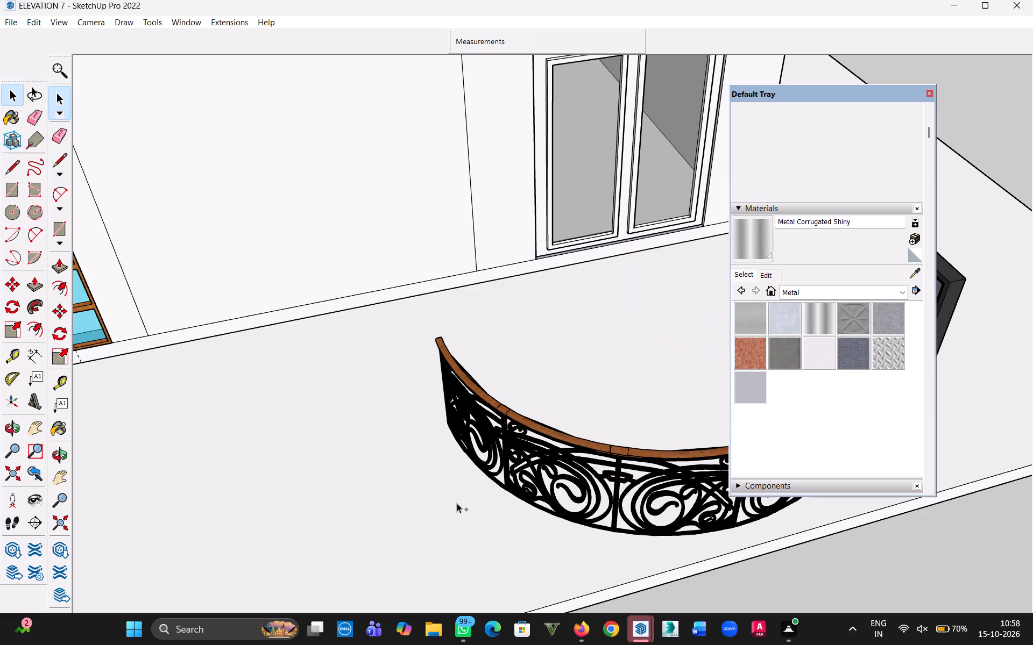
key(ctrl+z)
key(ctrl+z)
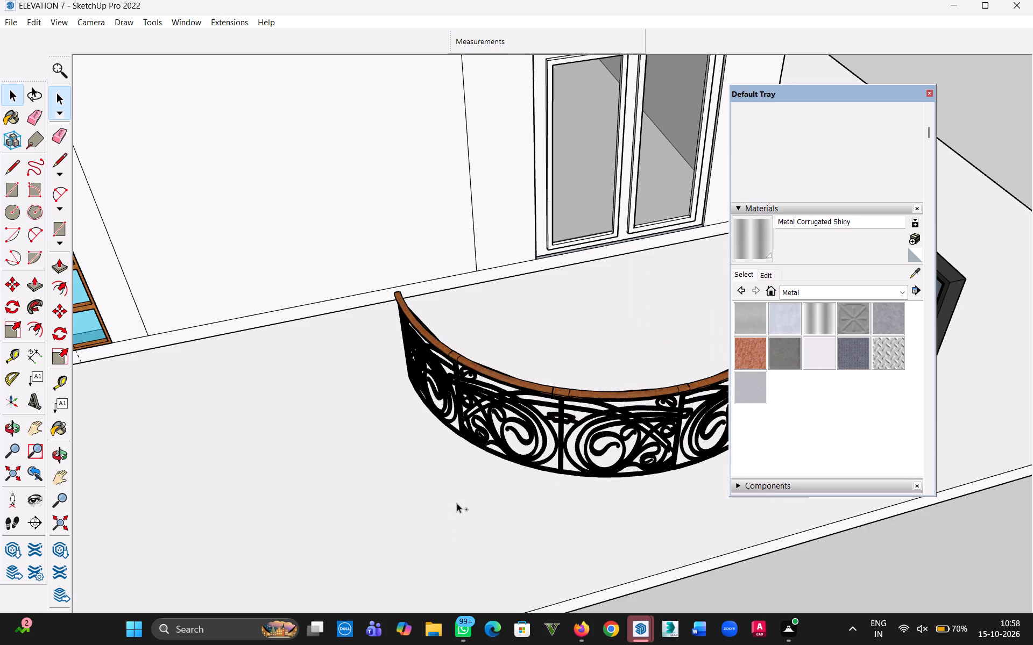
key(ctrl+z)
Redo the two undone changes that place the upper-floor windows.
scroll(462, 506, down, 2)
scroll(462, 506, down, 20)
scroll(462, 506, down, 10)
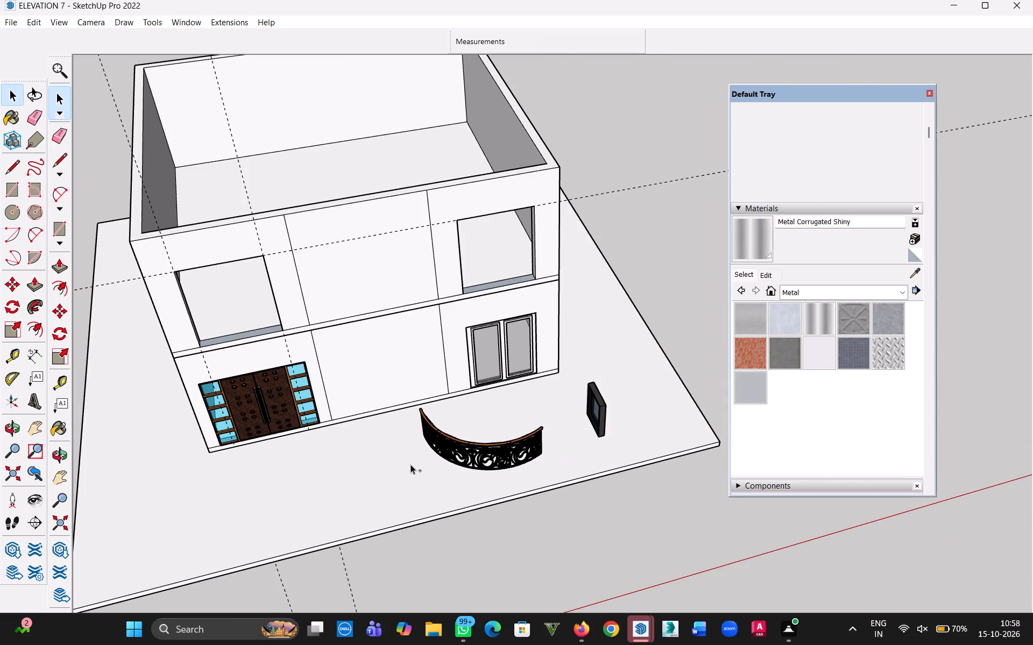
key(ctrl+y)
key(ctrl+y)
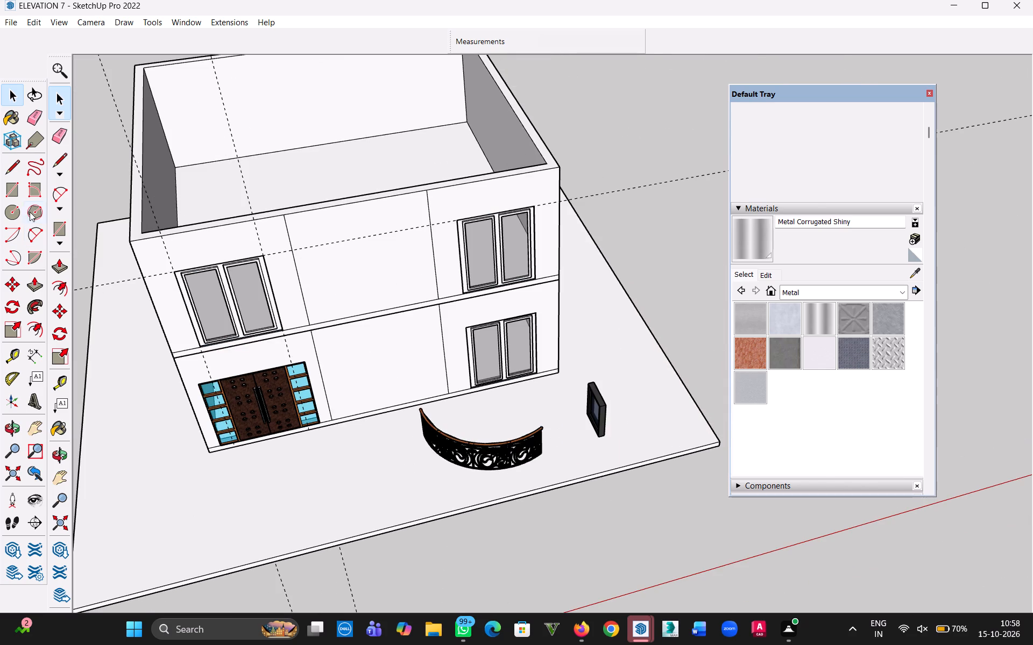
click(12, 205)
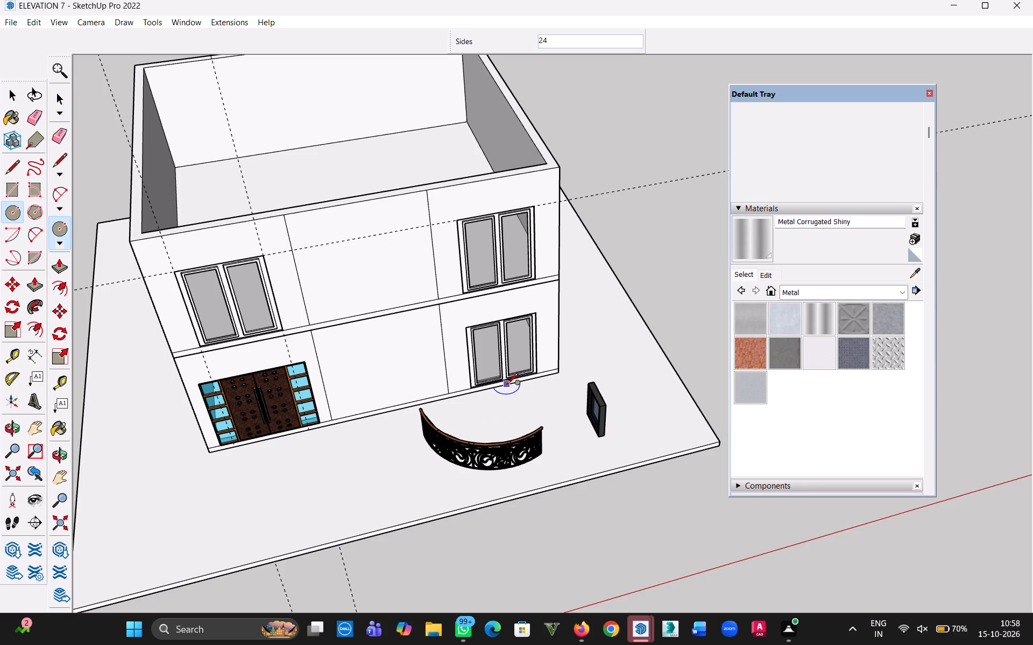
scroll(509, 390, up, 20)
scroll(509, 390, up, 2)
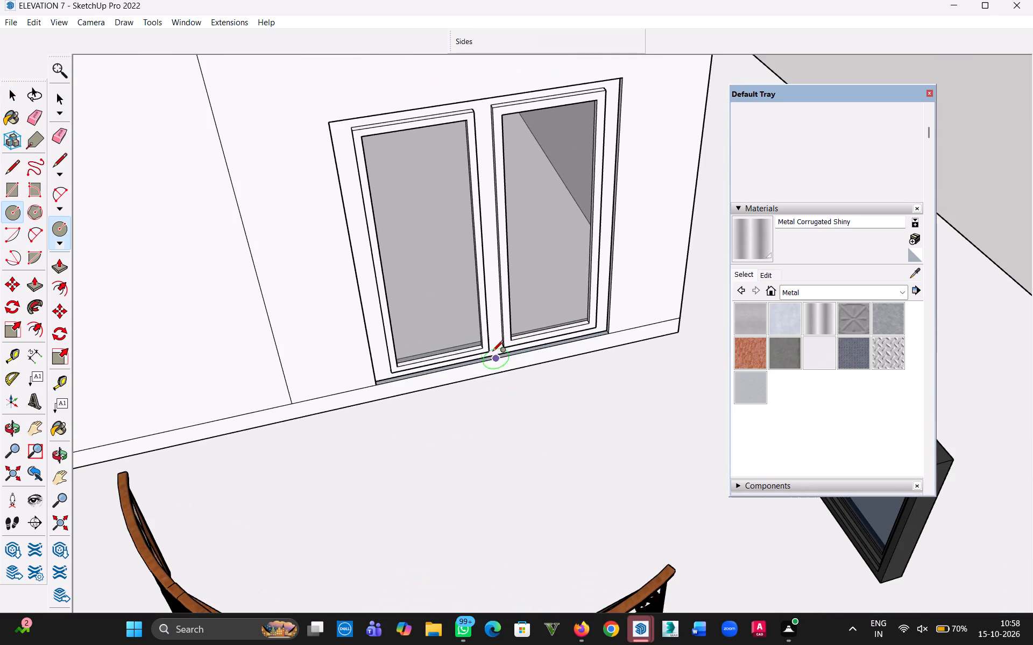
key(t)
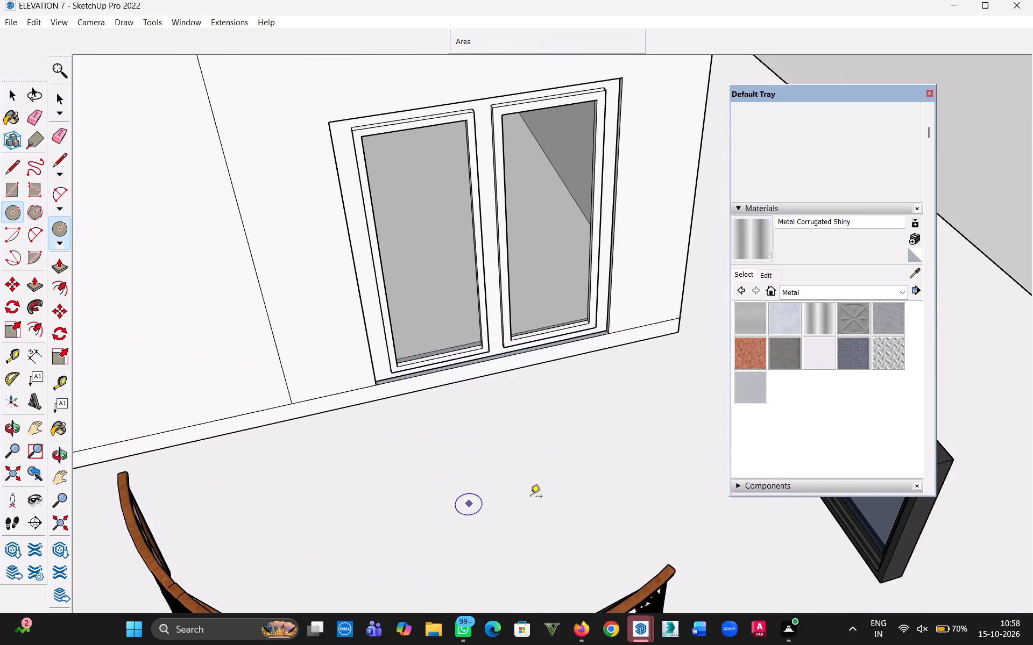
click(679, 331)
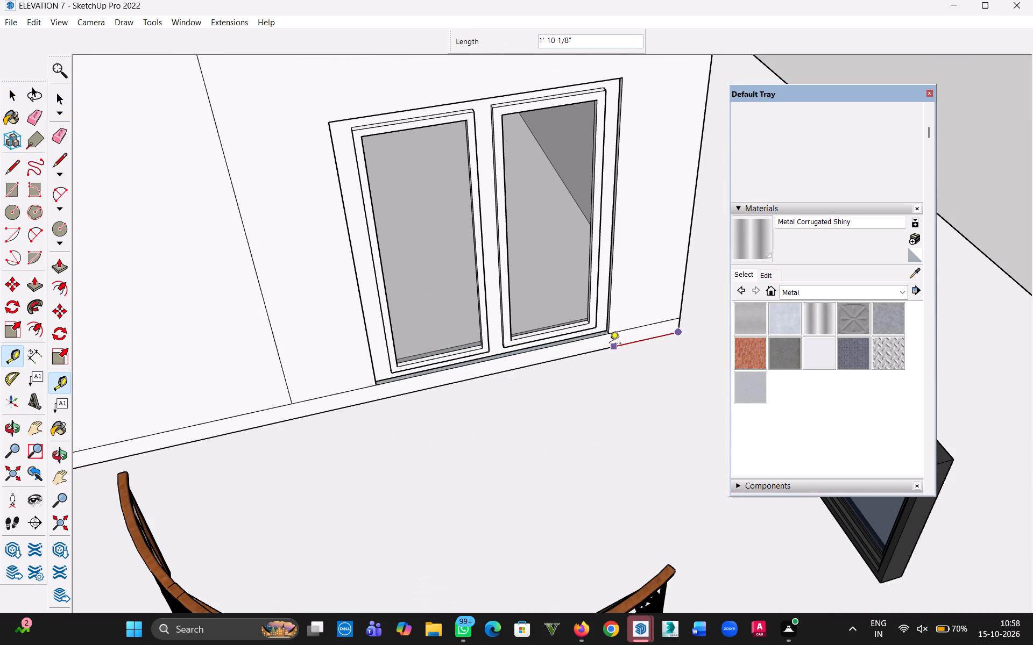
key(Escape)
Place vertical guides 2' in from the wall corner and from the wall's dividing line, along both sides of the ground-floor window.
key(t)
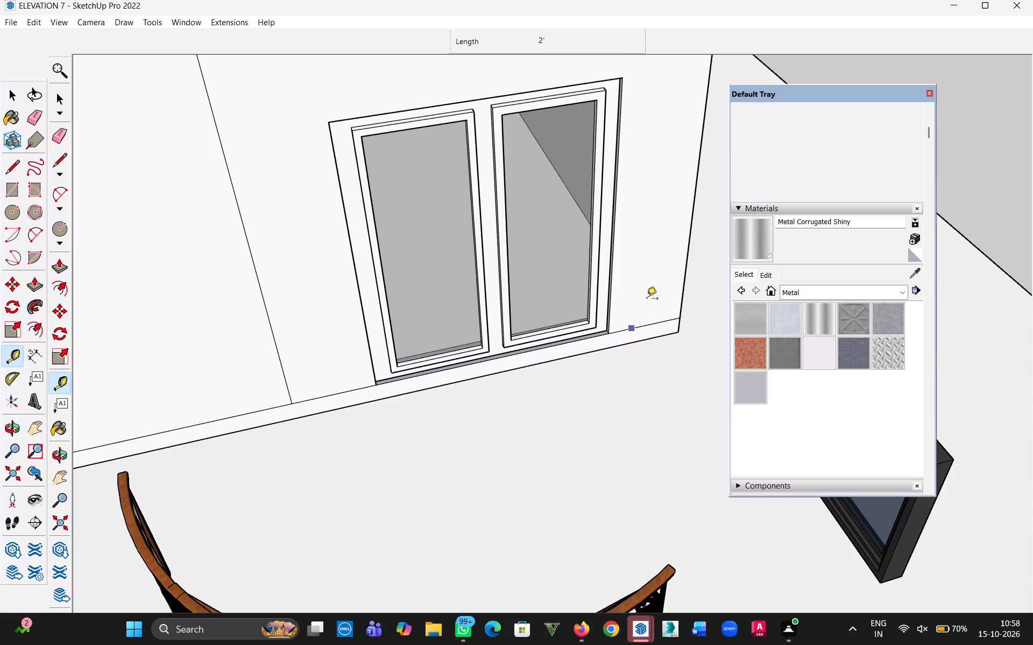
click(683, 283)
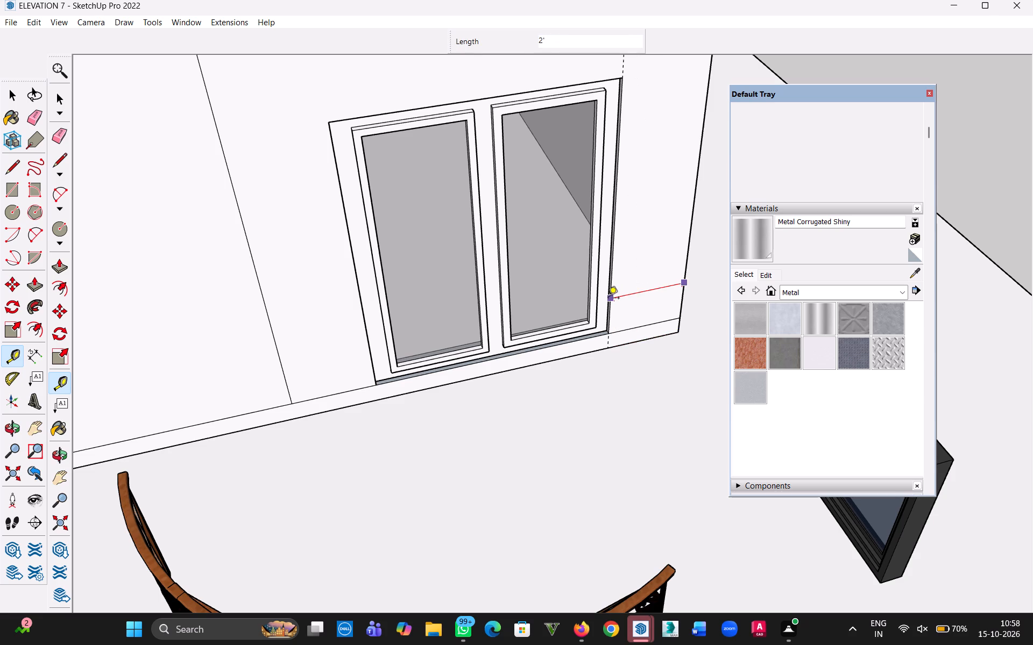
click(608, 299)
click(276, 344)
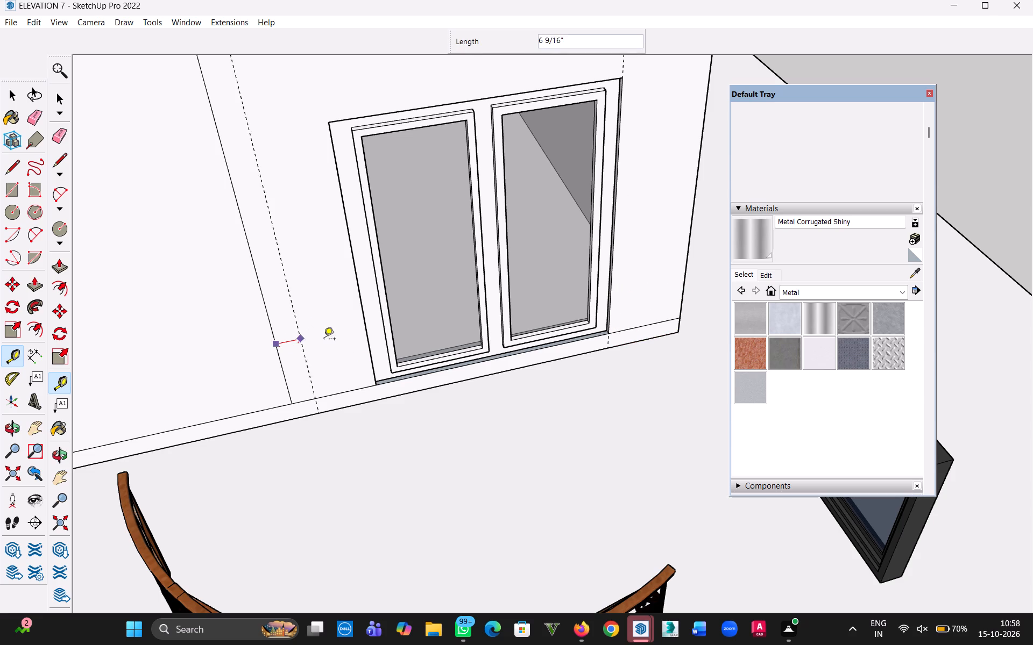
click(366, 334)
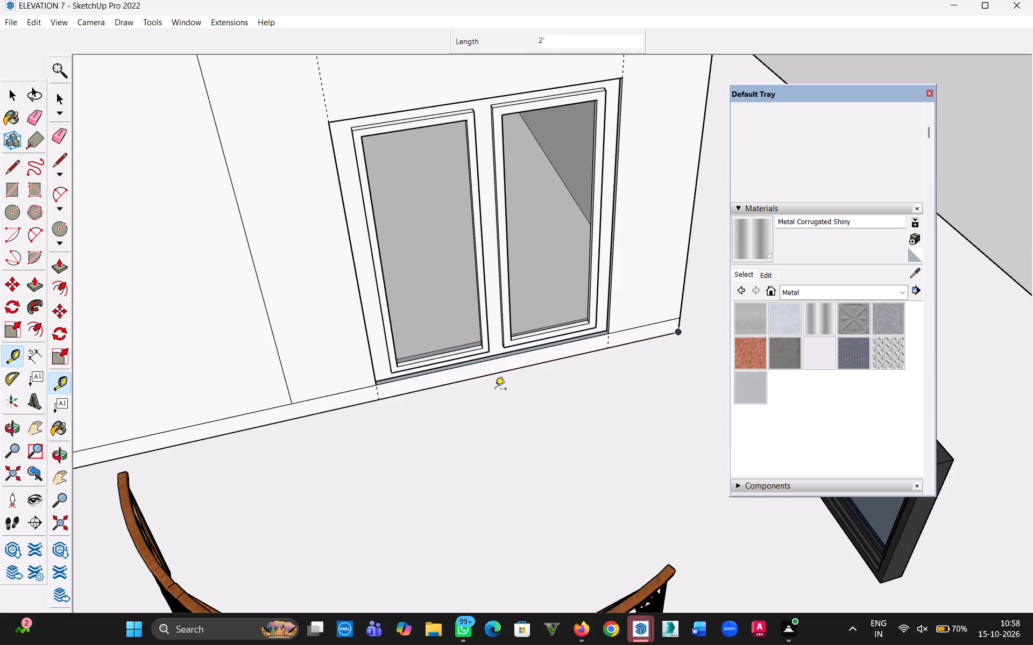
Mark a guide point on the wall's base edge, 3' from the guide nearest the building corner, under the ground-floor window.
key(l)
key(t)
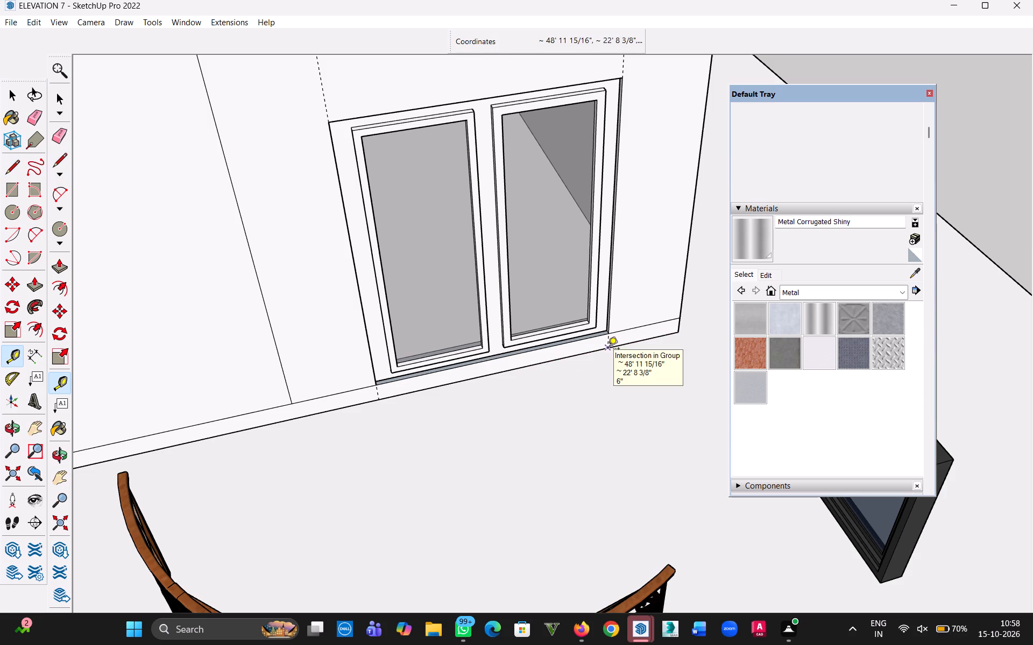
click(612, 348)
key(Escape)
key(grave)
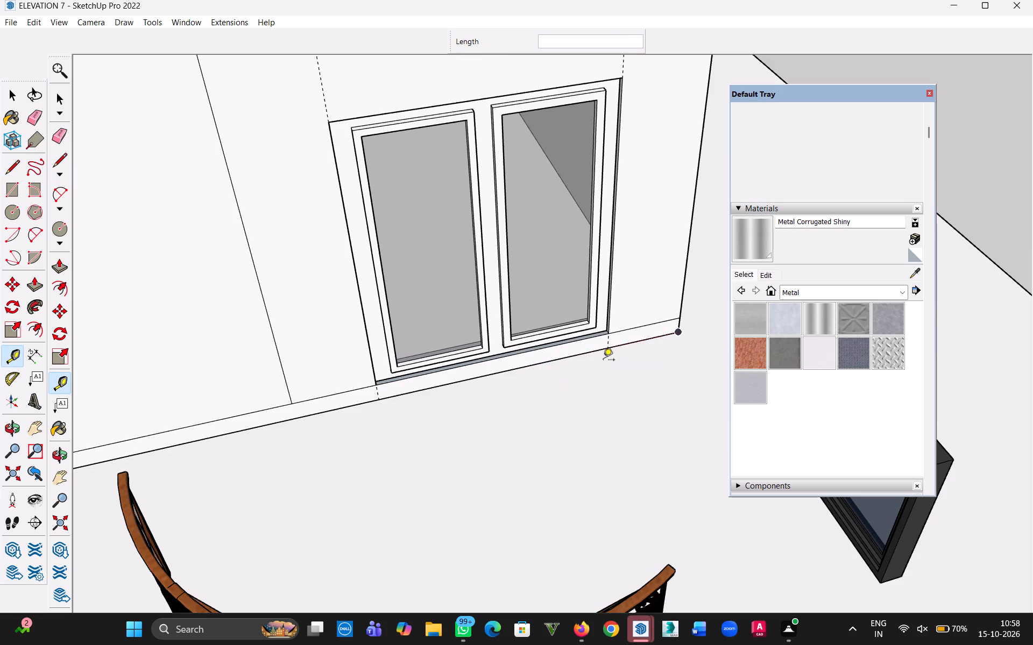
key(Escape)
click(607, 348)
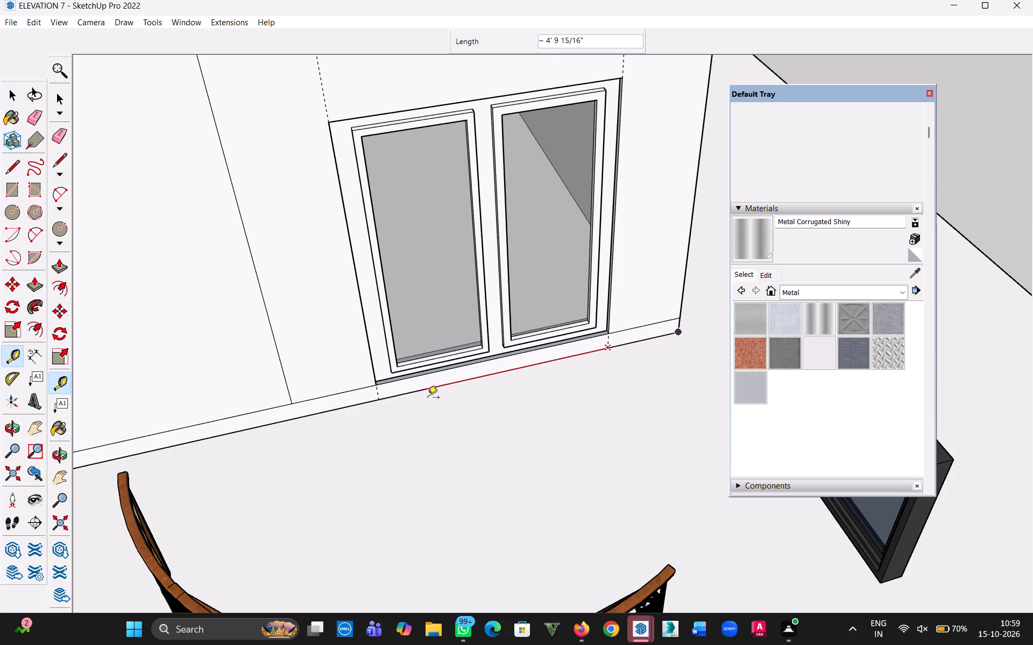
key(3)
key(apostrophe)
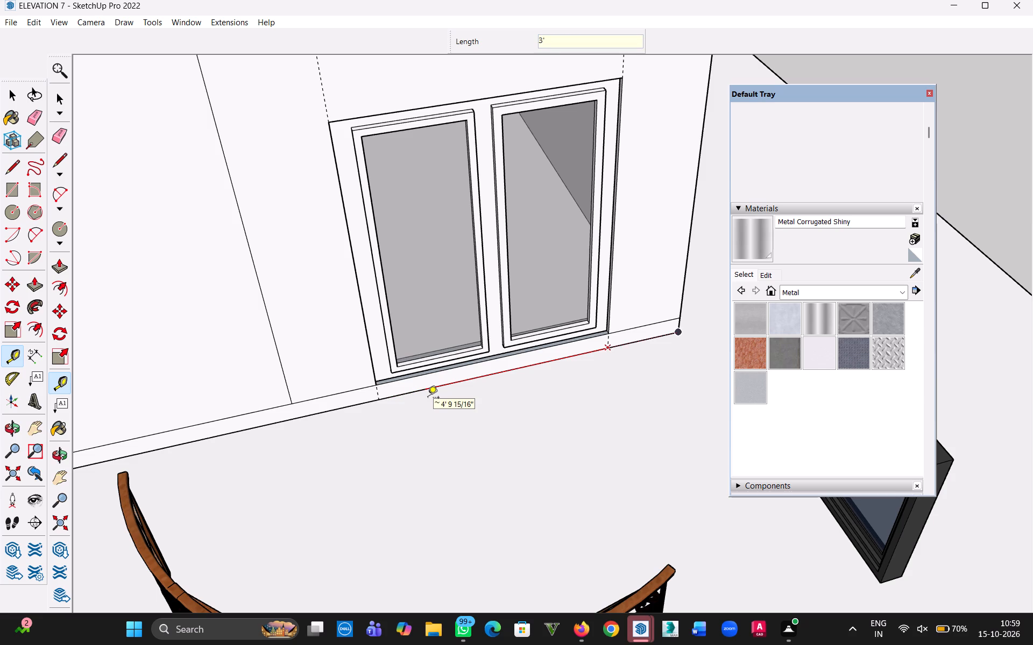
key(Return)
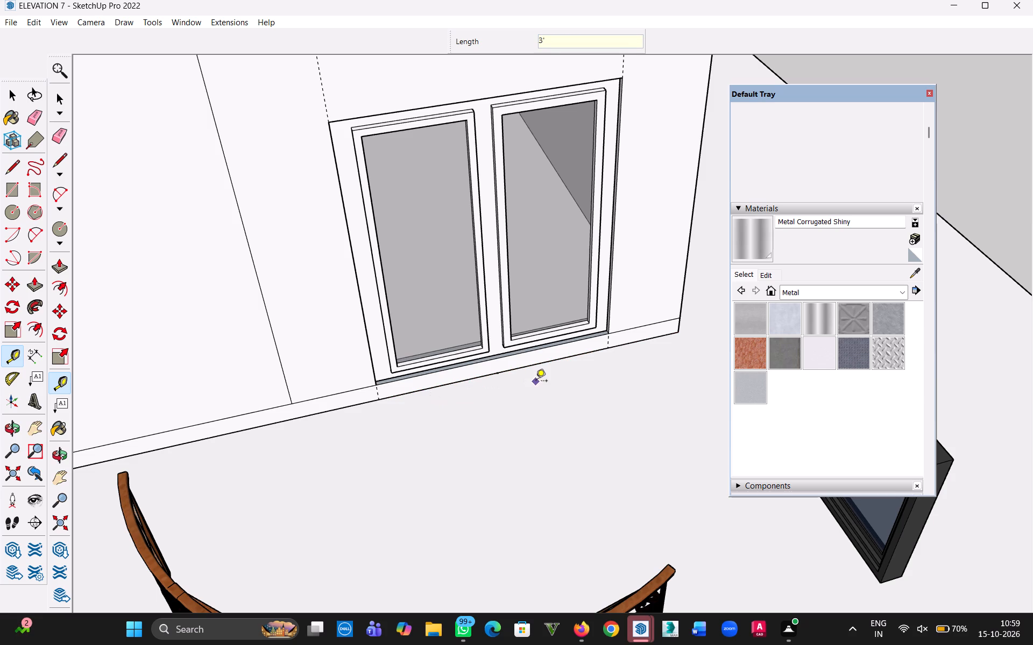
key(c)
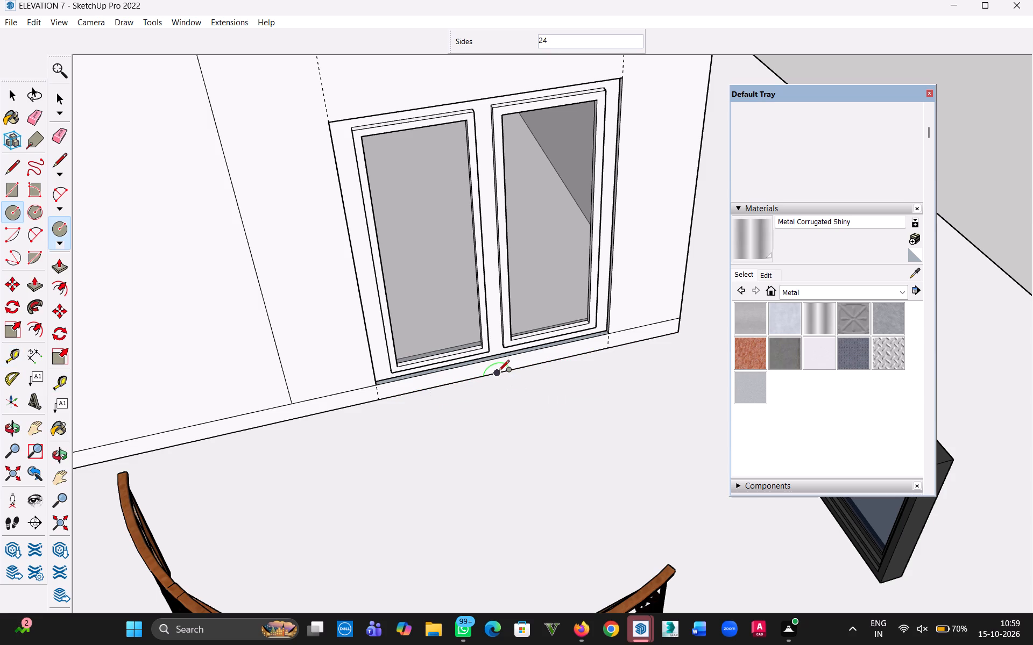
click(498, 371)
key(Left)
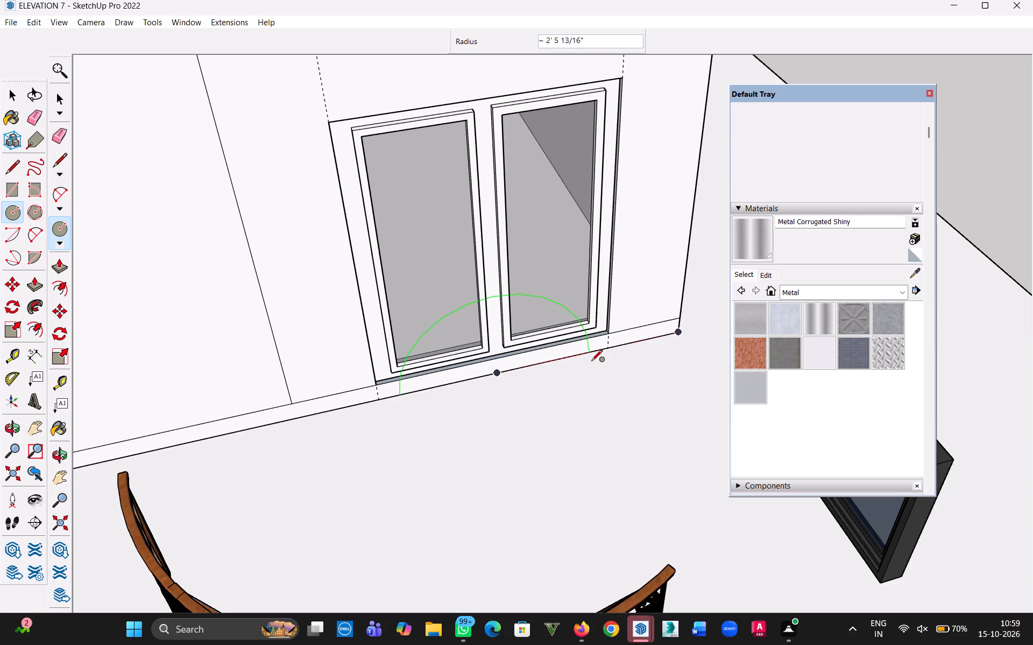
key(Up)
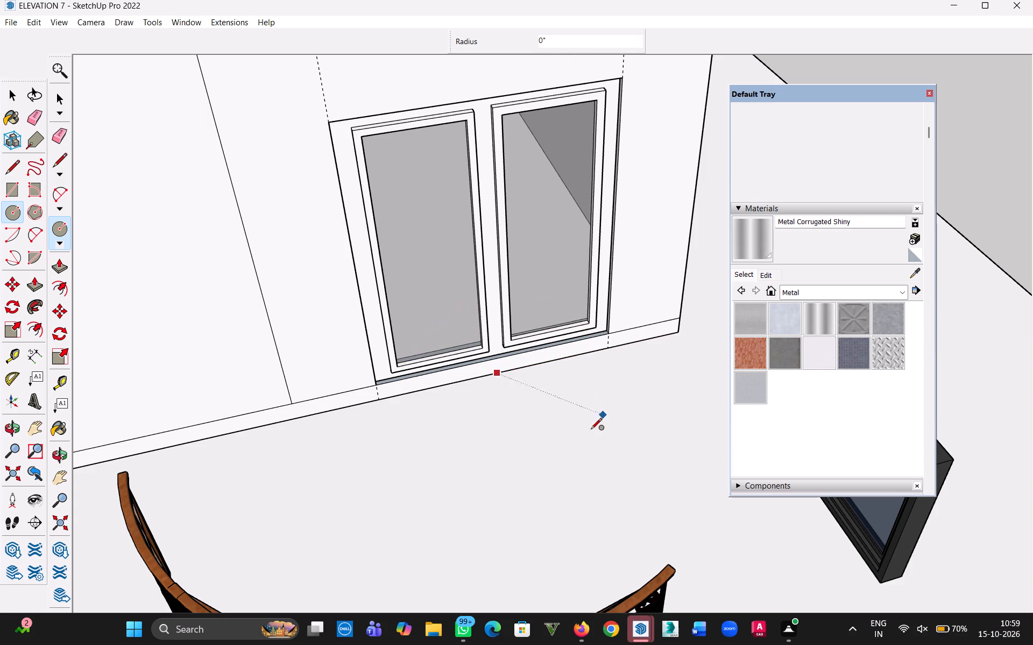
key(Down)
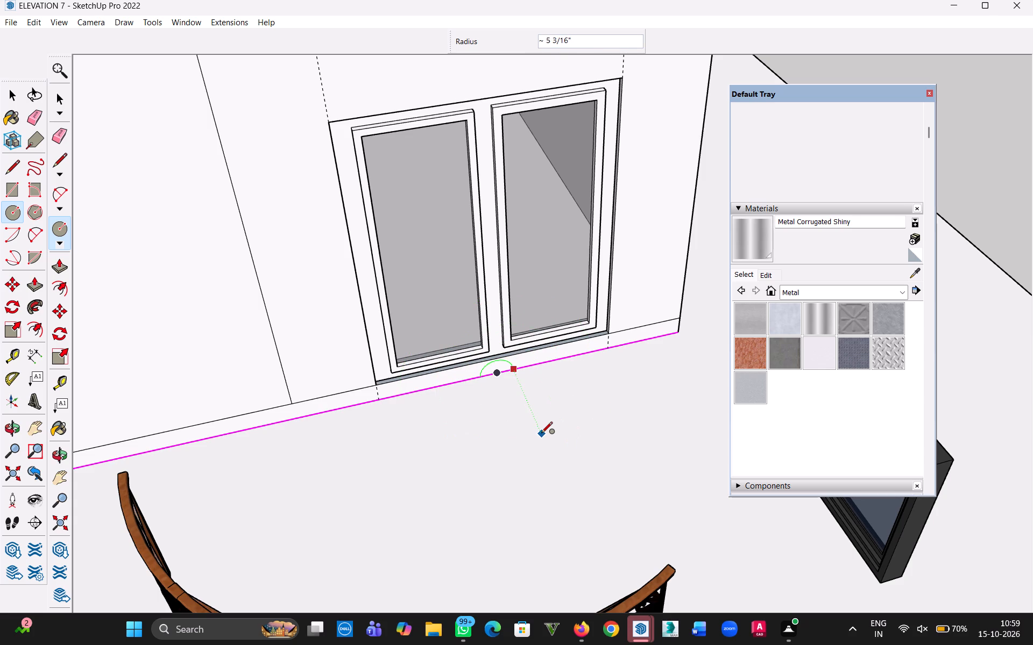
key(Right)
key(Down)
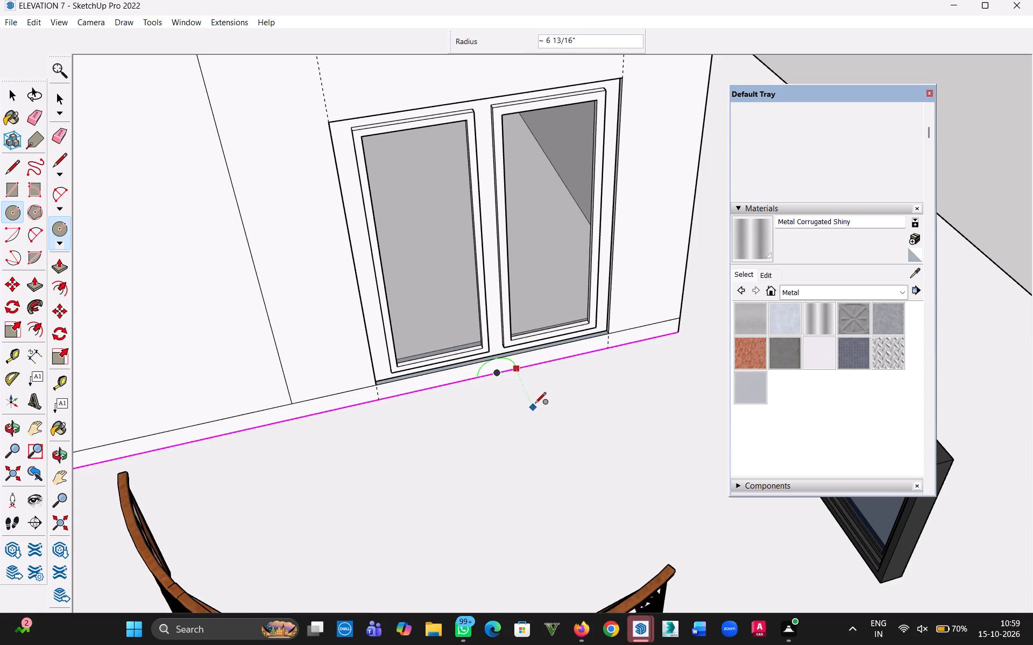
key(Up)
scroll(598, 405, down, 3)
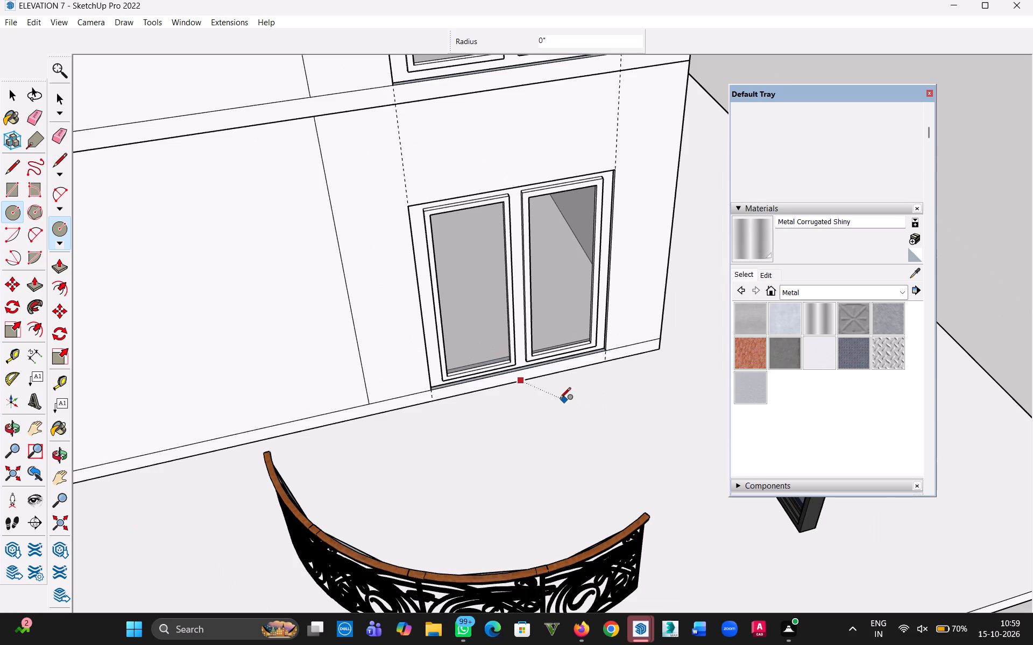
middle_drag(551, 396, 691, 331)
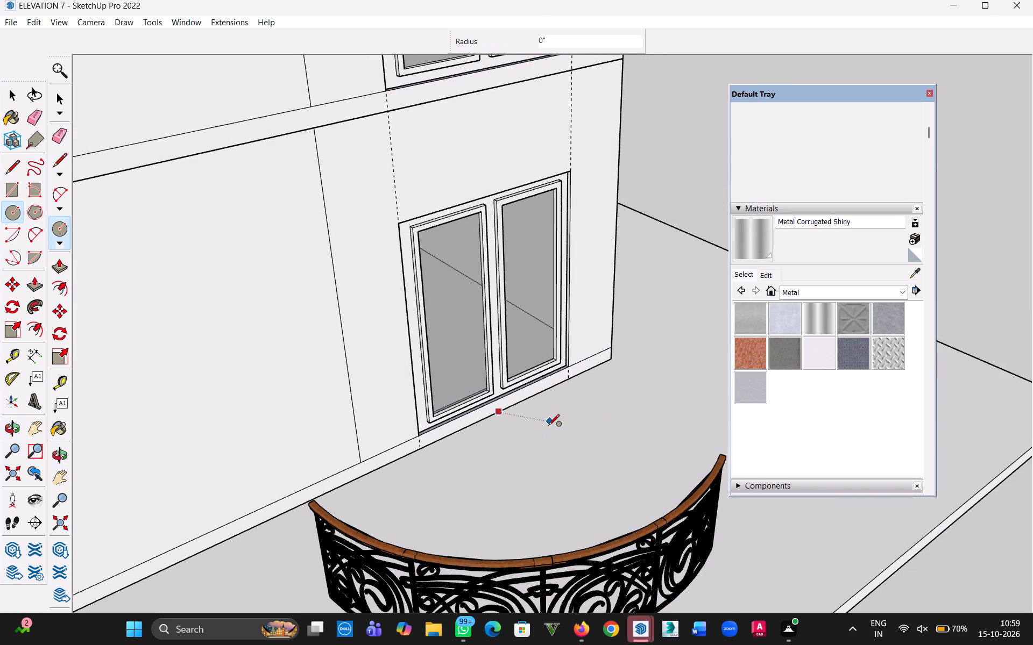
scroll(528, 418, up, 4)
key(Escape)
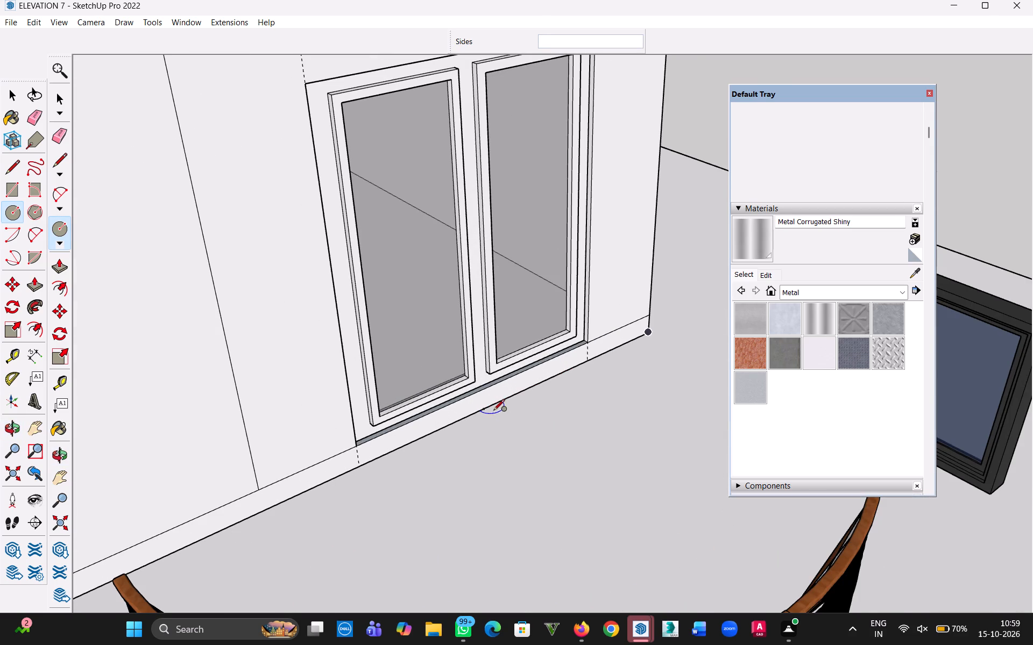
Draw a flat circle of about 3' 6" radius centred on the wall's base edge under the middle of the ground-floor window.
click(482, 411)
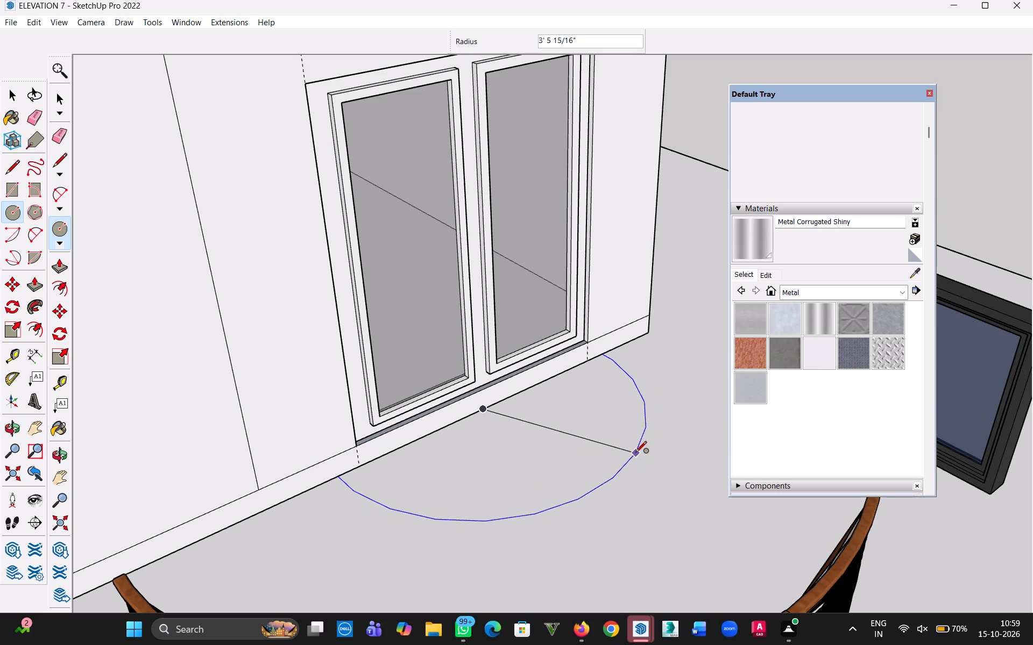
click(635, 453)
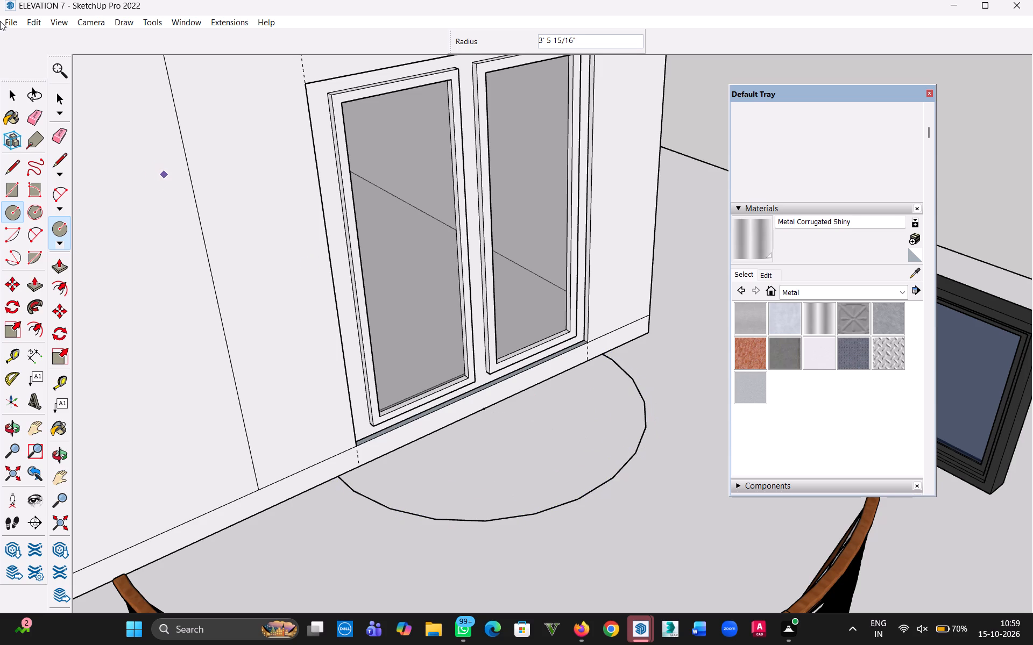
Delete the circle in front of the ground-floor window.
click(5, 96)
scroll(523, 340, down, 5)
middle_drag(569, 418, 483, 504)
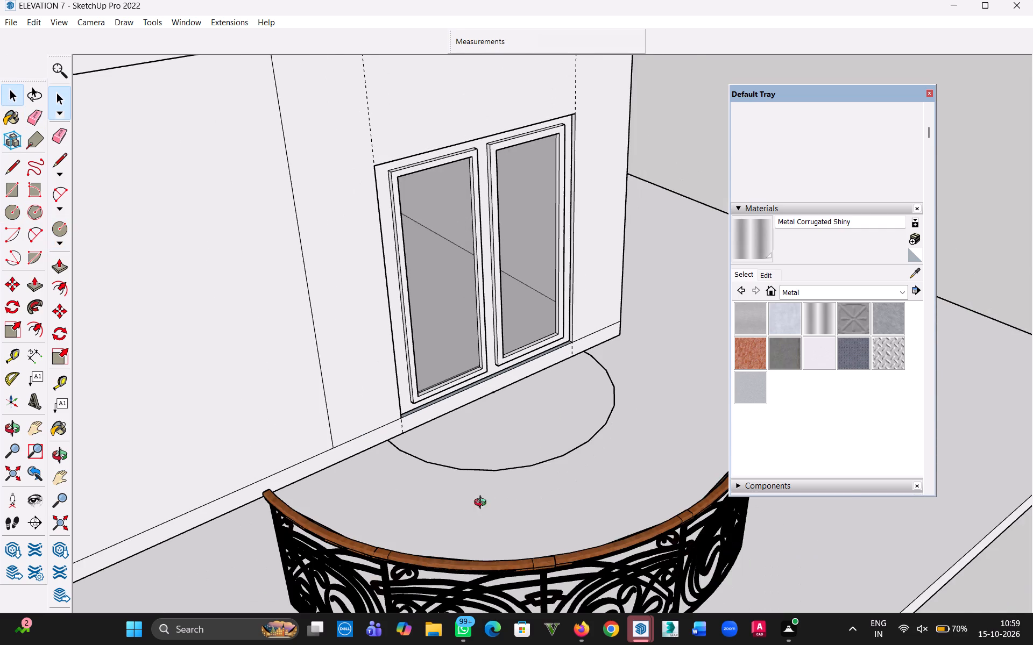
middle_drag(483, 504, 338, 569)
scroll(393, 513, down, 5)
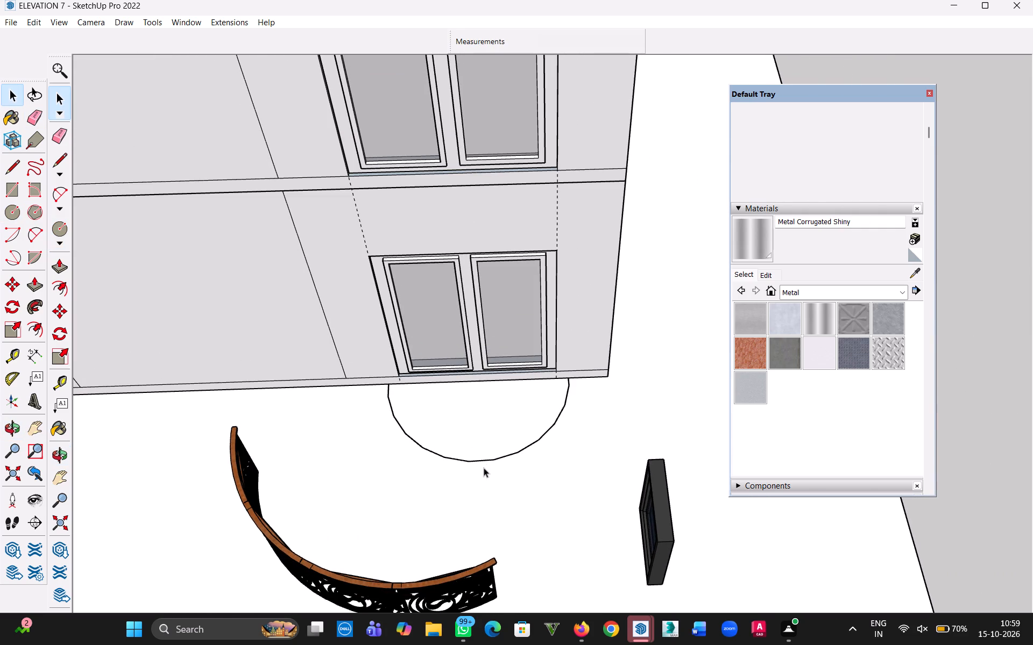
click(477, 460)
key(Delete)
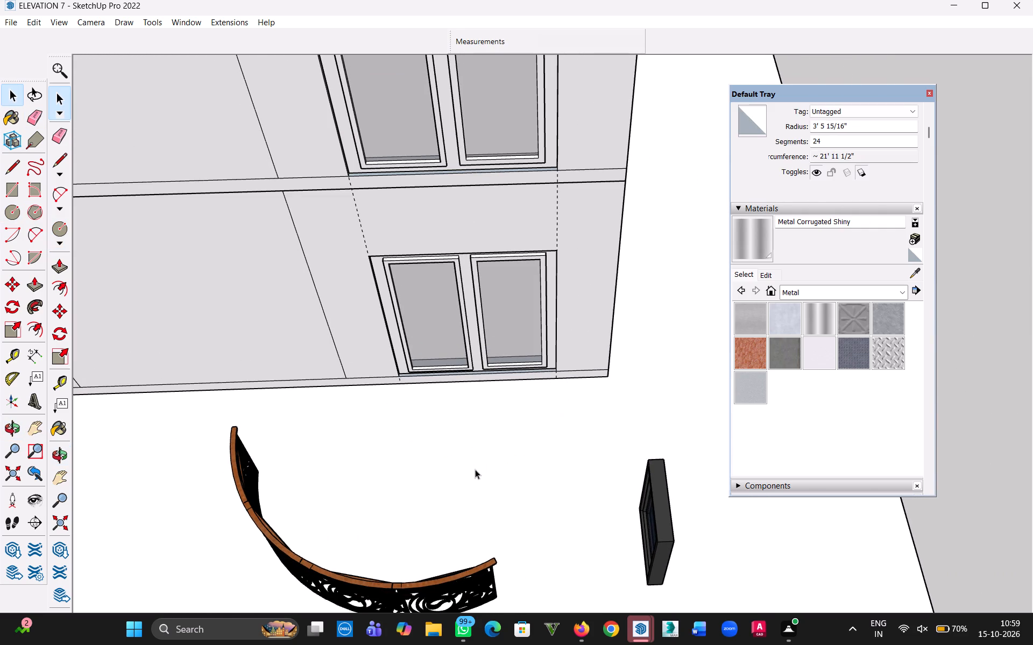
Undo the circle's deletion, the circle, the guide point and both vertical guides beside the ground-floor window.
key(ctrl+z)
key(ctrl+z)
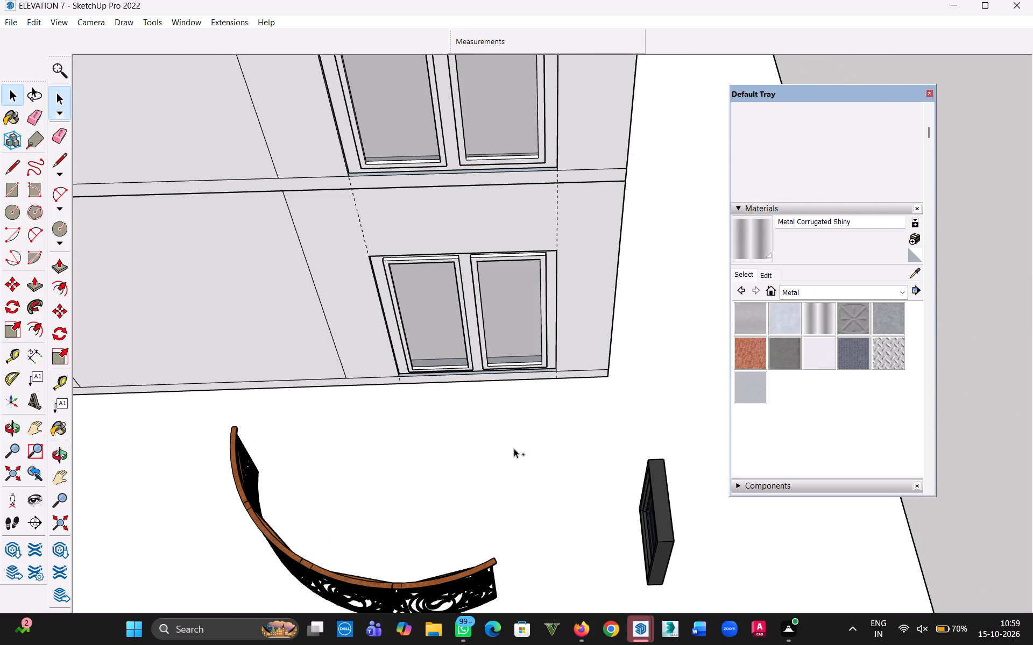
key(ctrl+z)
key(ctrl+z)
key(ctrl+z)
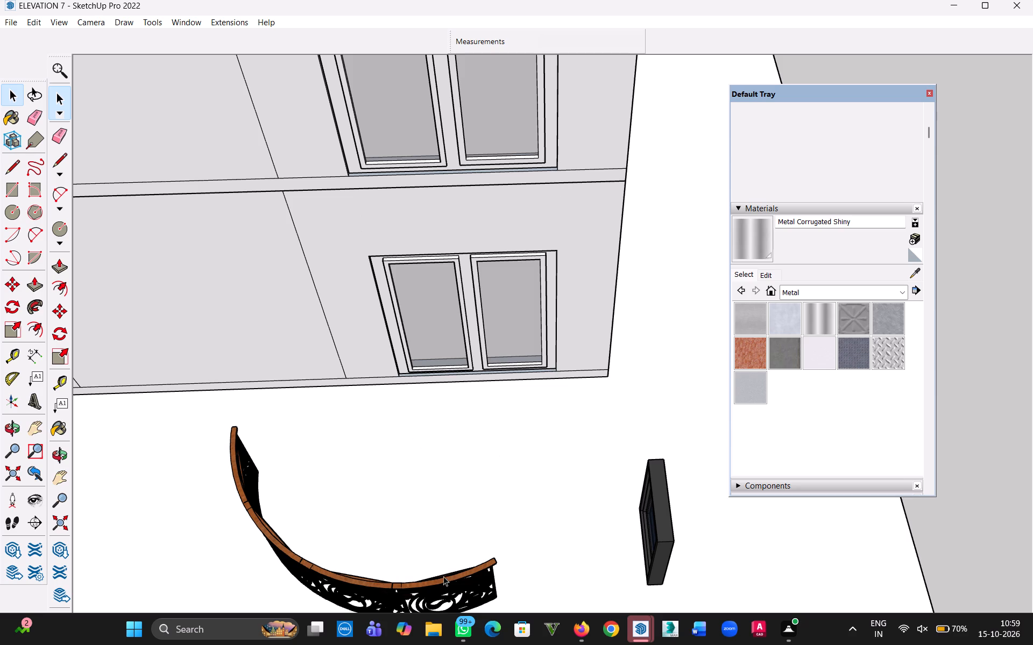
Rotate the curved railing about 30 degrees in the ground plane so its open side turns toward the wall.
click(445, 587)
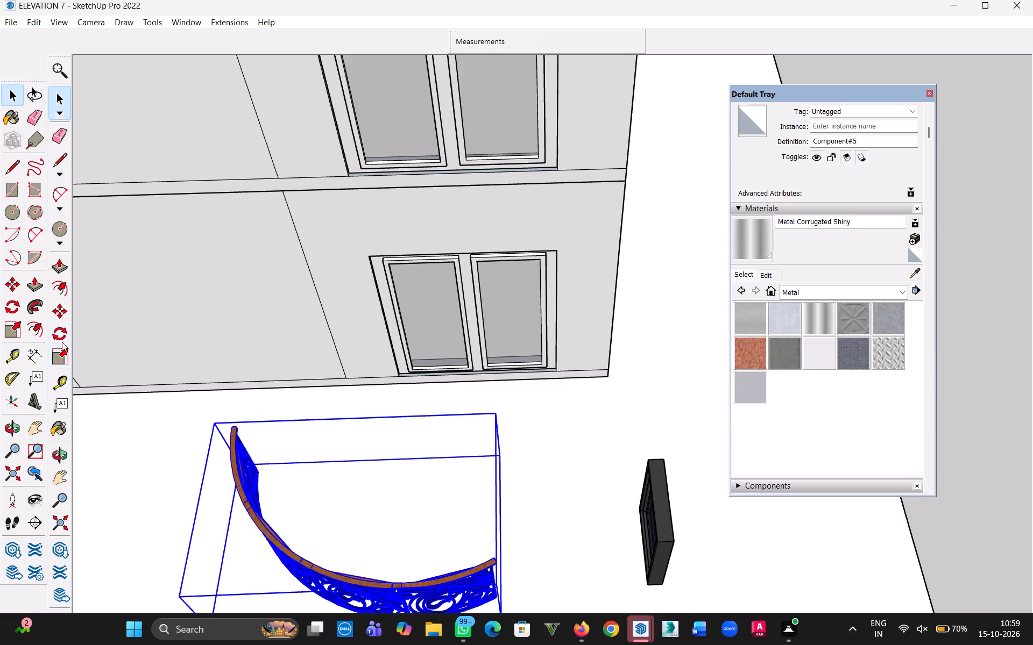
click(49, 328)
click(357, 578)
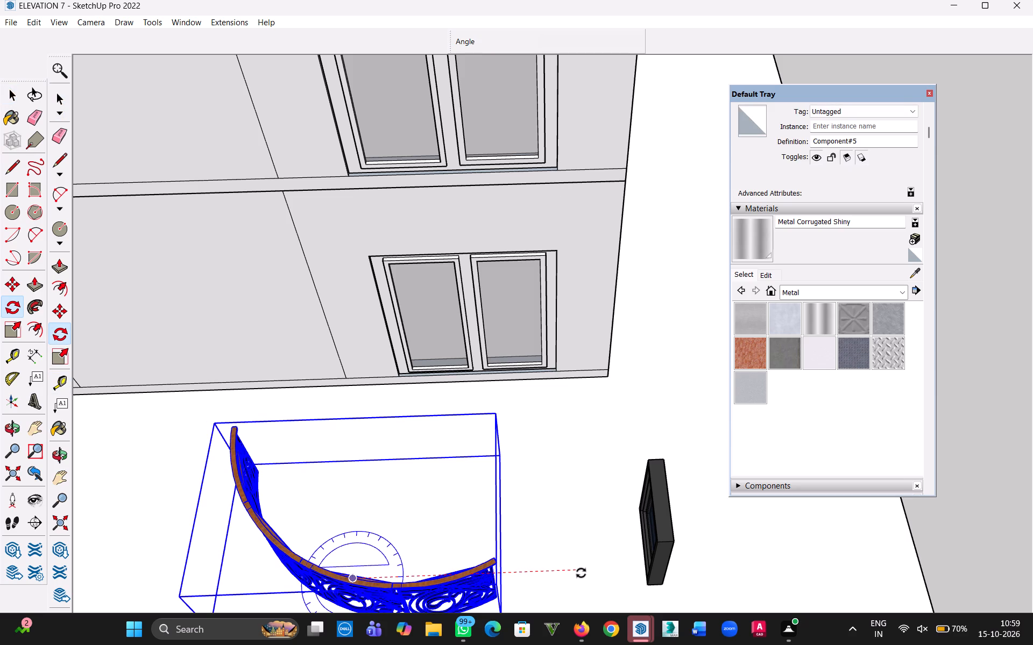
click(581, 573)
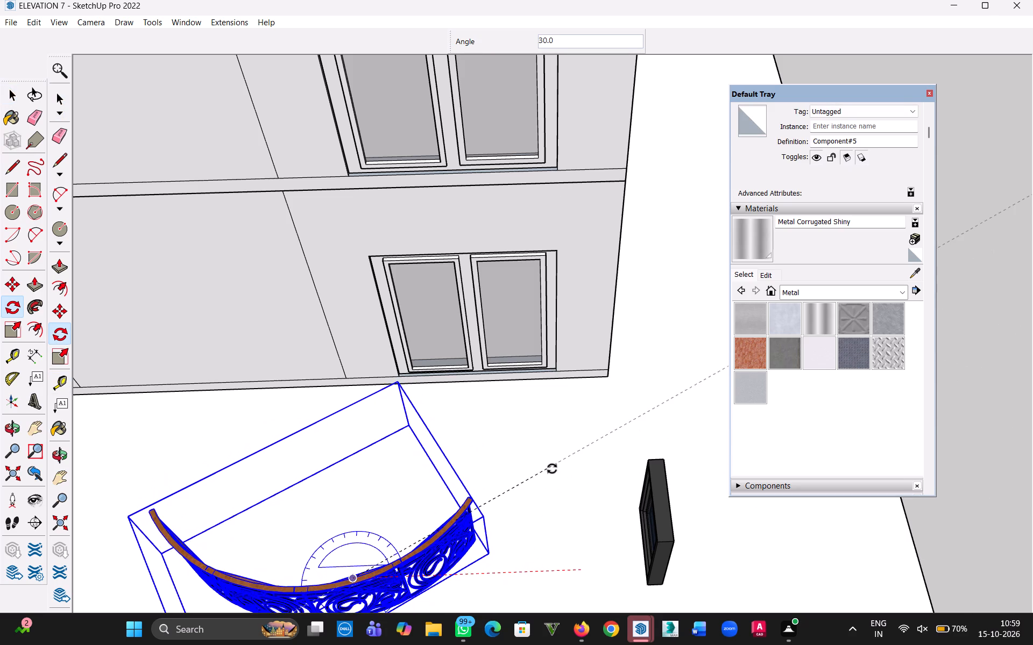
click(558, 476)
click(9, 95)
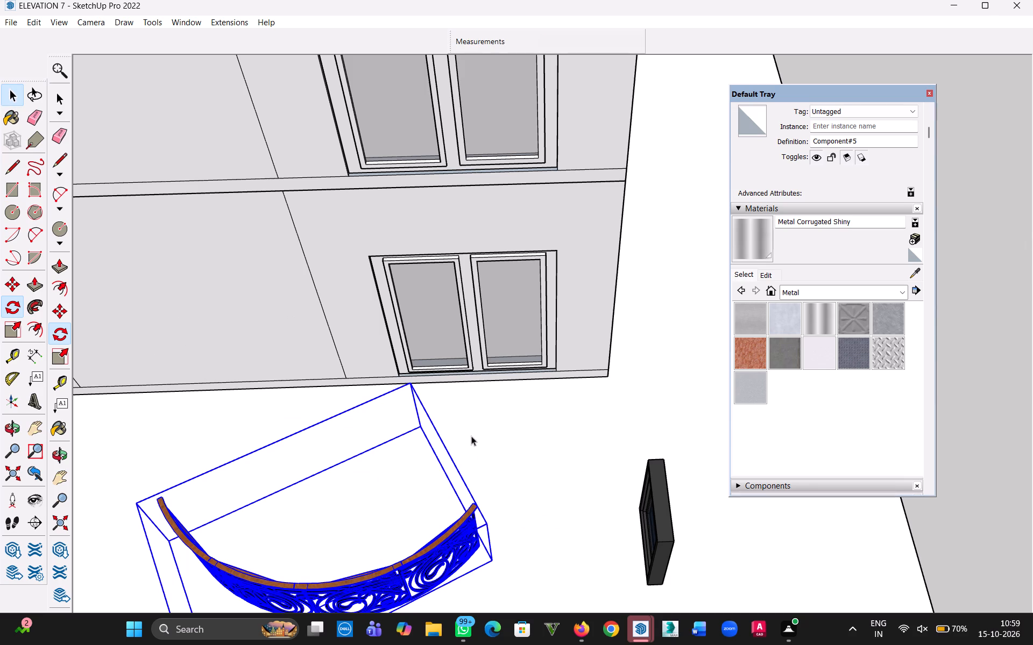
Move the curved railing across the ground toward the wall, in front of the ground-floor window.
click(491, 450)
click(362, 594)
key(m)
click(359, 578)
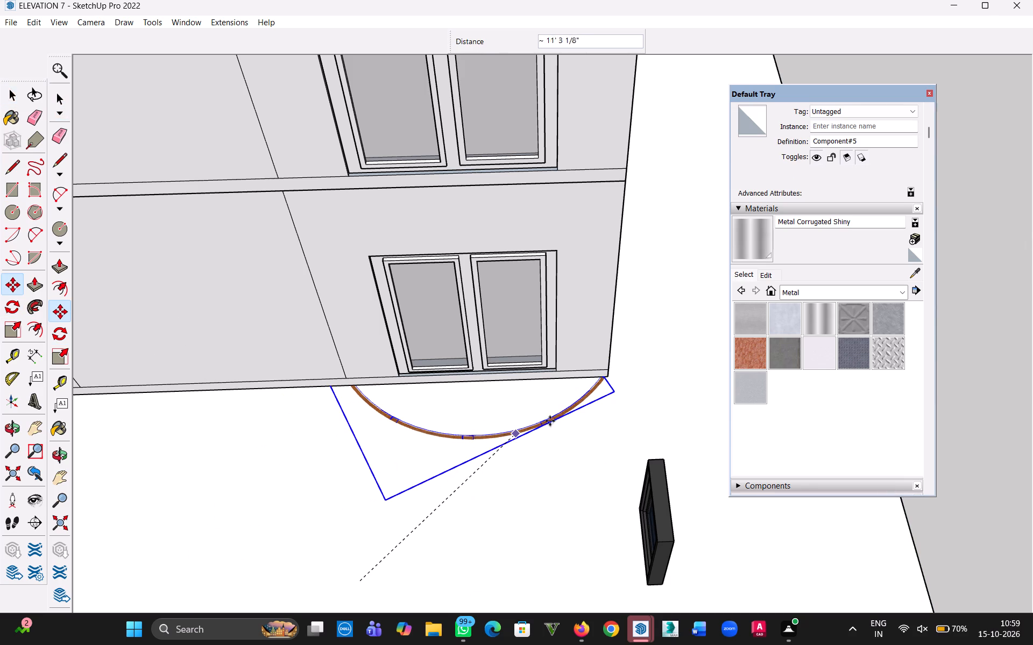
scroll(550, 422, down, 10)
middle_drag(508, 444, 528, 155)
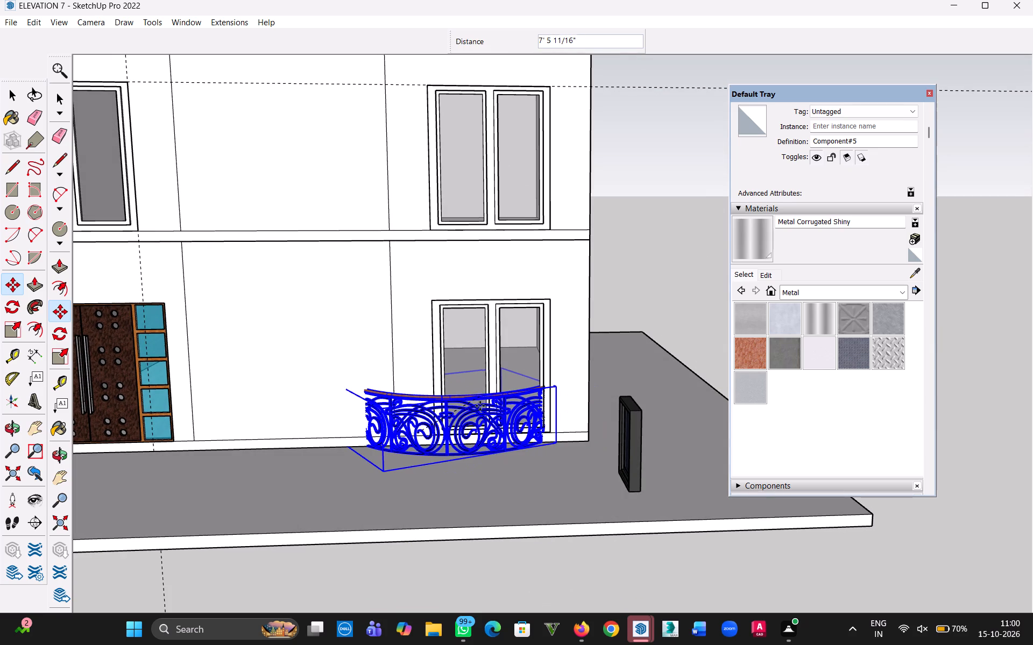
click(453, 429)
Move the railing by its bottom end corner about 7' 3 7/8" onto the wall's base near the building corner.
scroll(551, 490, up, 3)
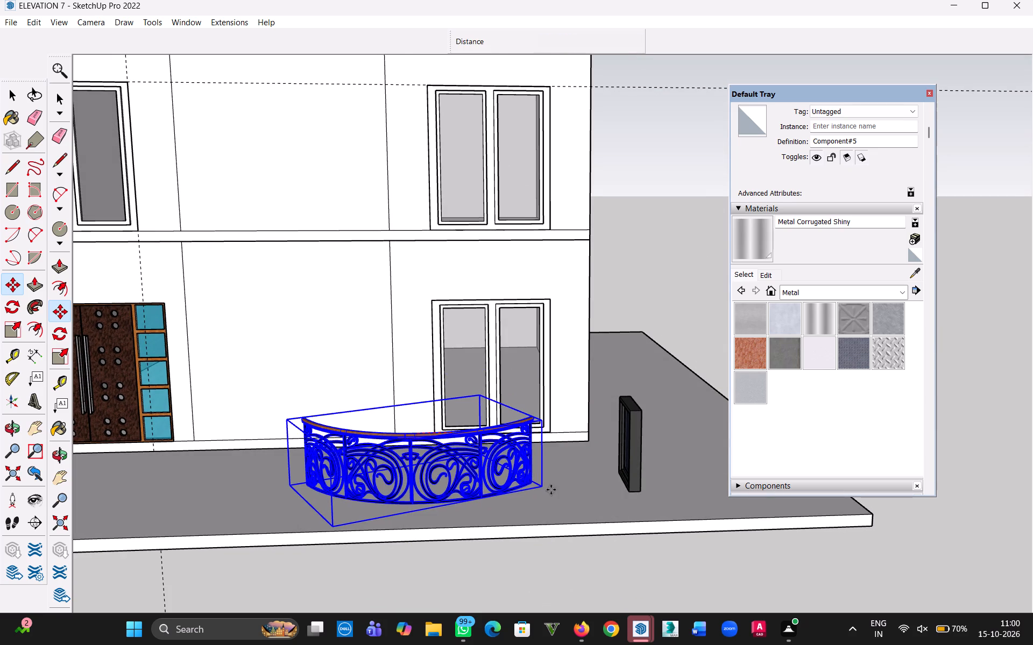
scroll(551, 490, up, 20)
scroll(590, 469, up, 1)
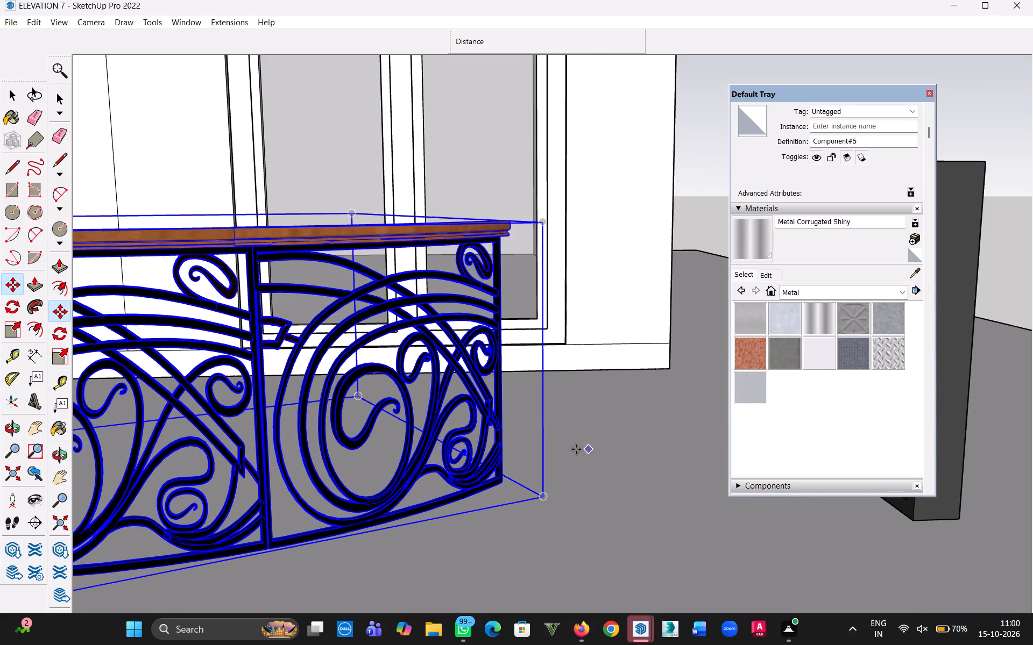
middle_drag(572, 448, 462, 548)
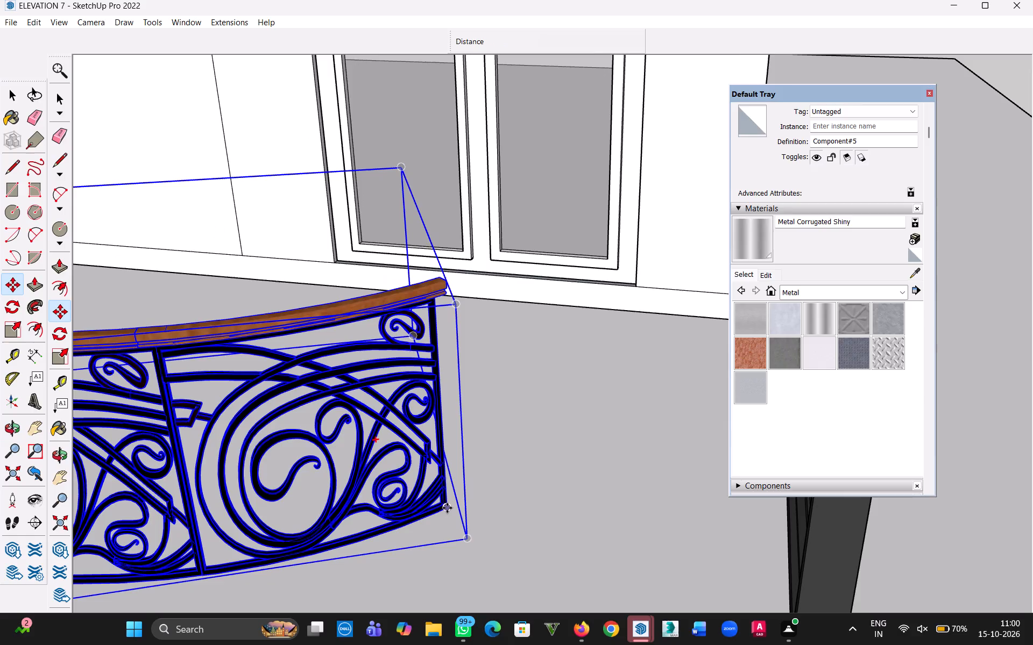
click(447, 508)
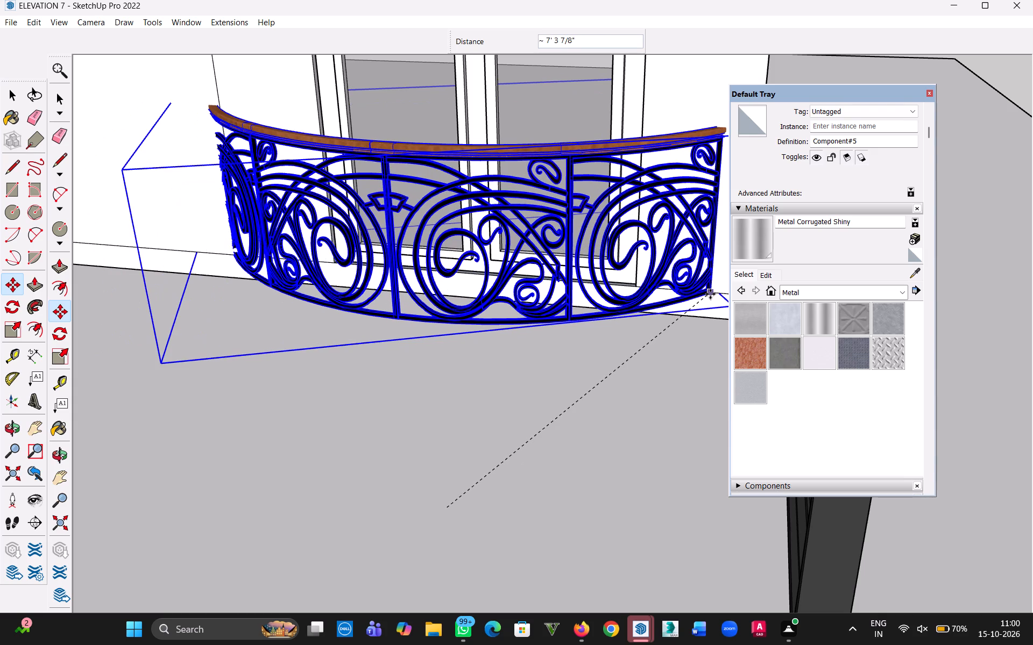
click(710, 294)
Scale the curved railing along its length to a red scale of about 0.81, keeping the end near the building corner fixed.
scroll(408, 355, down, 9)
middle_drag(420, 315, 503, 404)
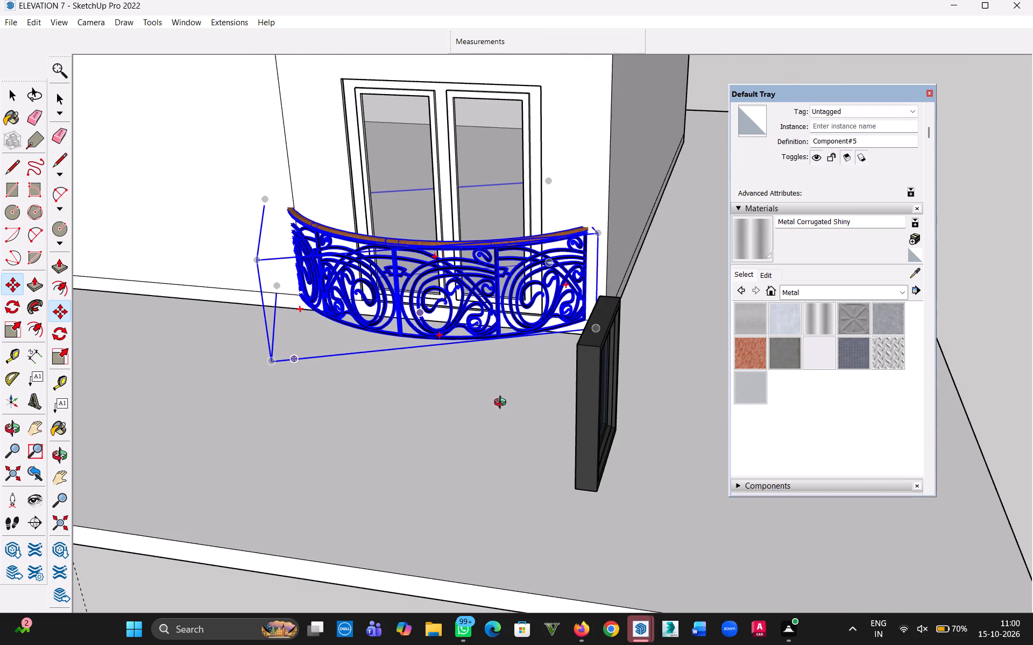
middle_drag(503, 404, 584, 533)
scroll(404, 386, down, 1)
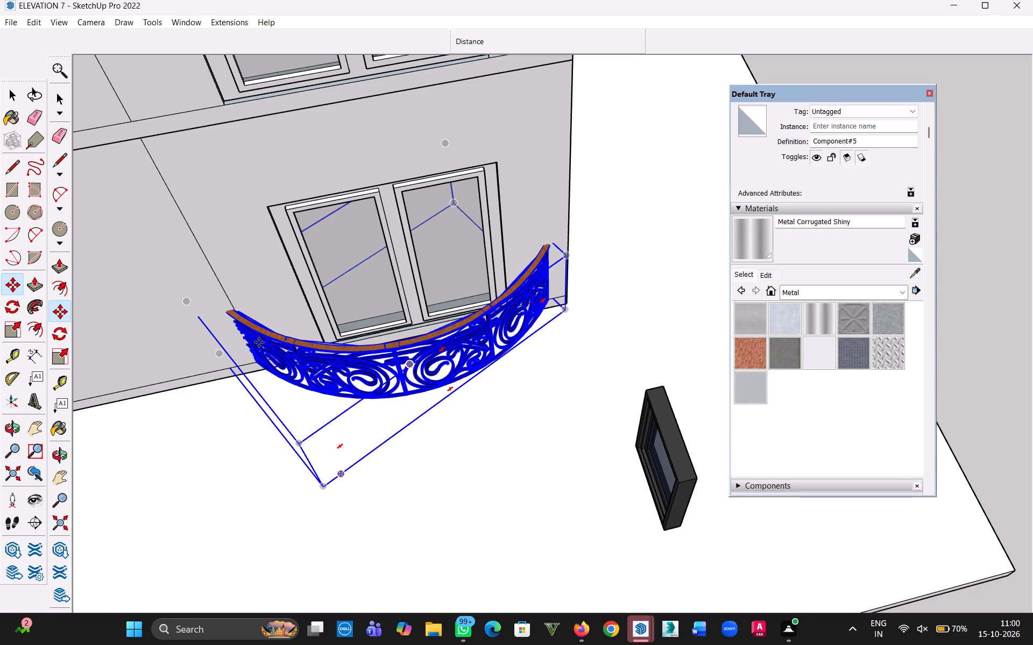
click(17, 332)
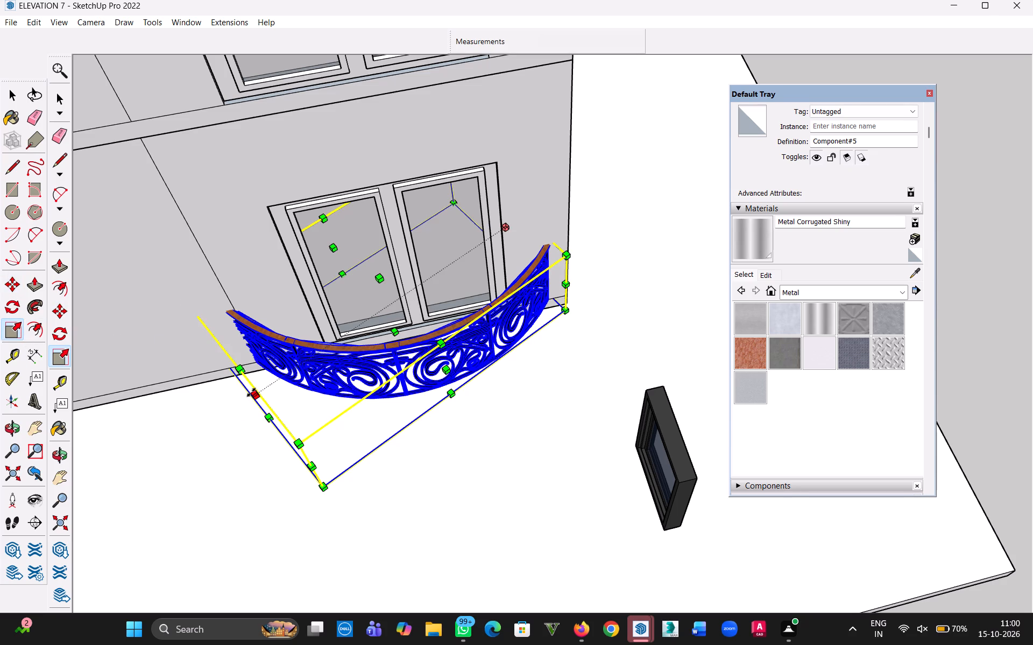
click(253, 393)
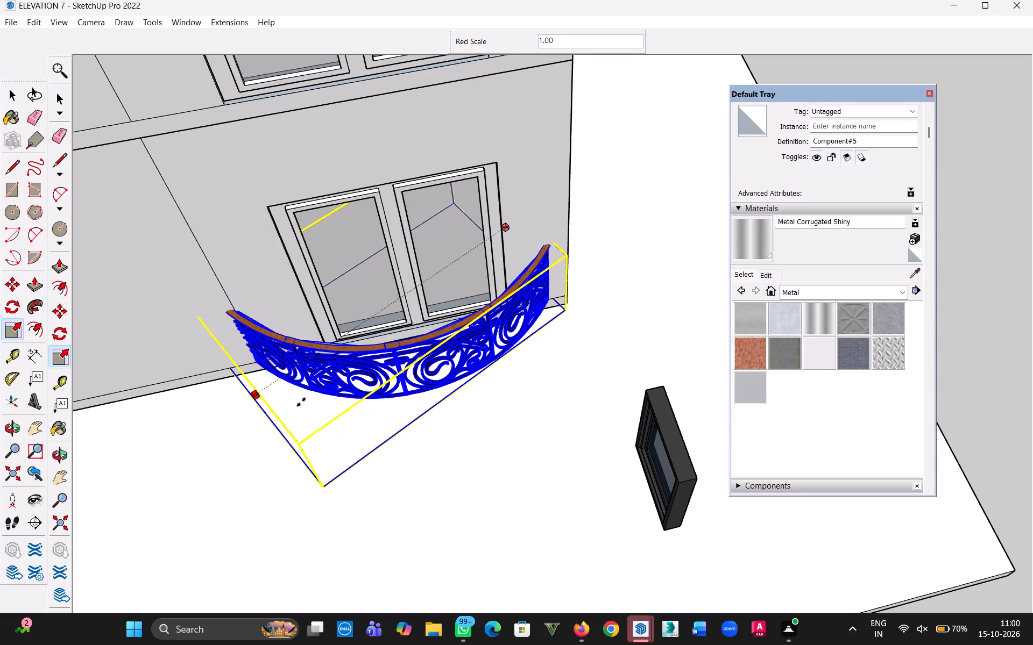
click(331, 395)
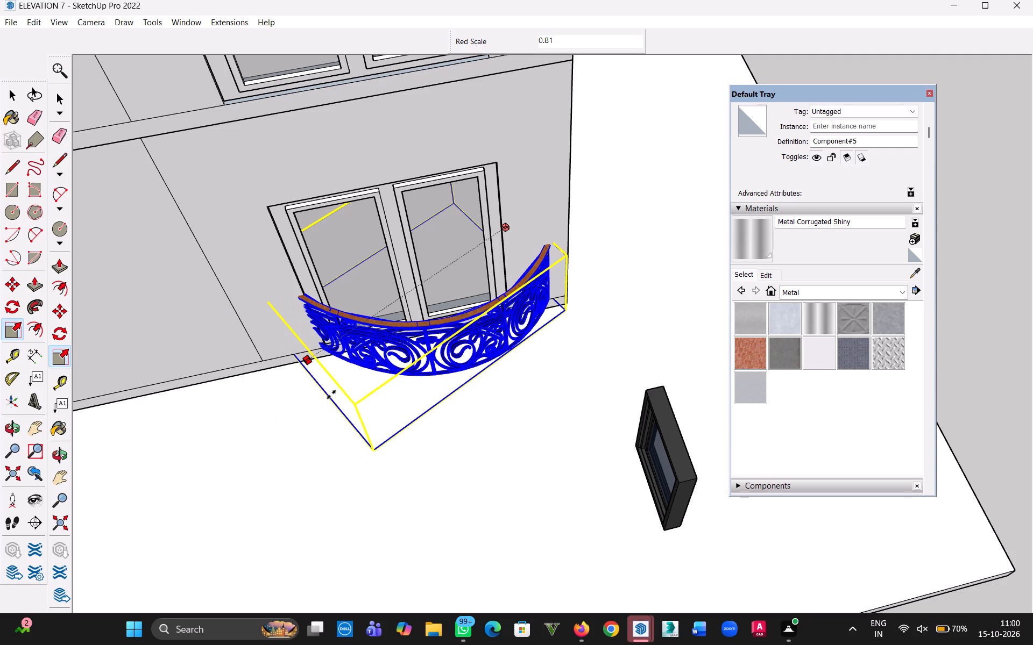
click(9, 95)
Move the narrowed railing about 2' 6 7/16" outward, away from the wall below the ground-floor window.
middle_drag(408, 429, 412, 427)
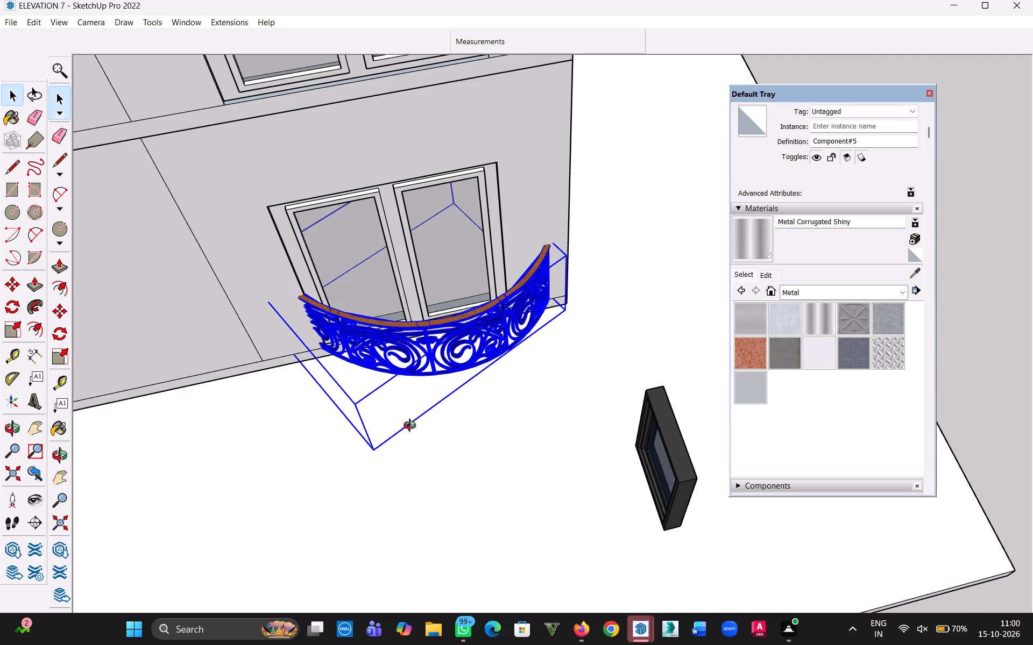
middle_drag(412, 427, 386, 228)
scroll(519, 393, up, 4)
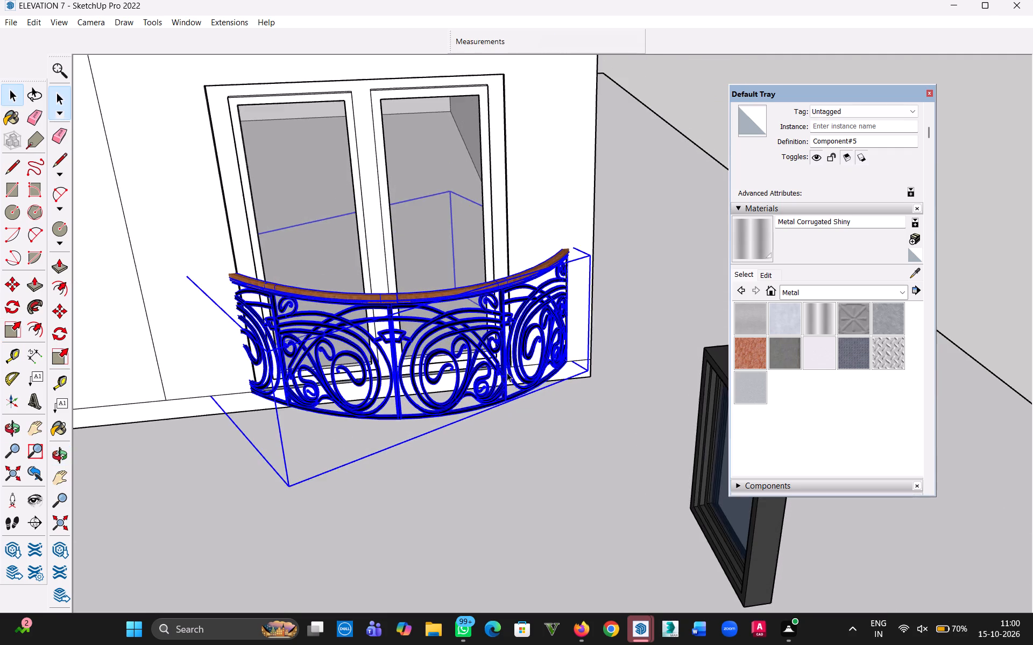
scroll(502, 368, up, 3)
middle_drag(471, 354, 515, 384)
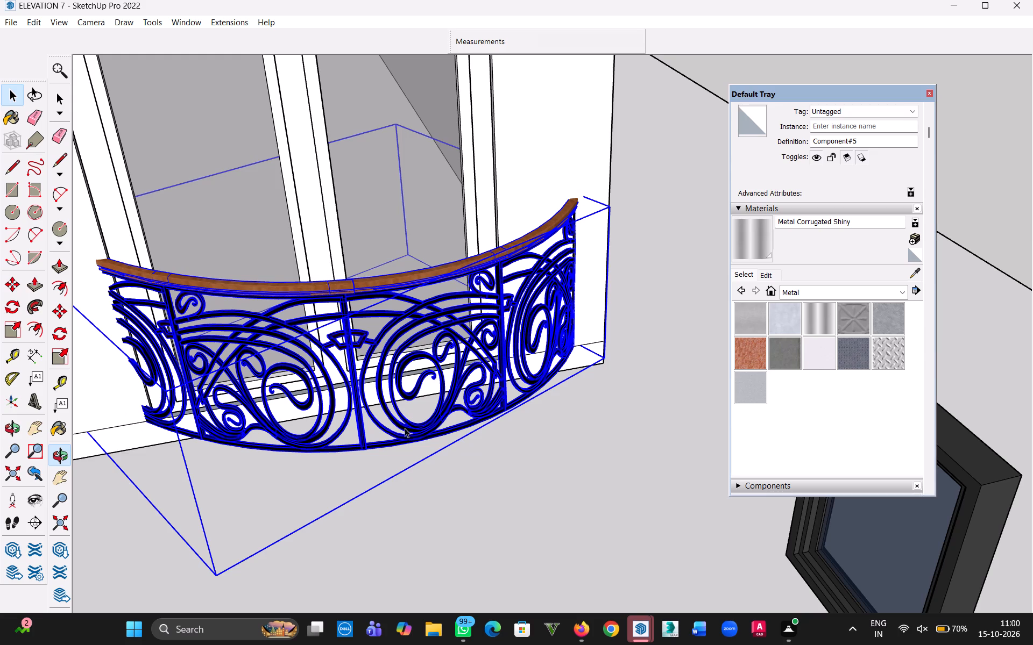
key(m)
click(424, 443)
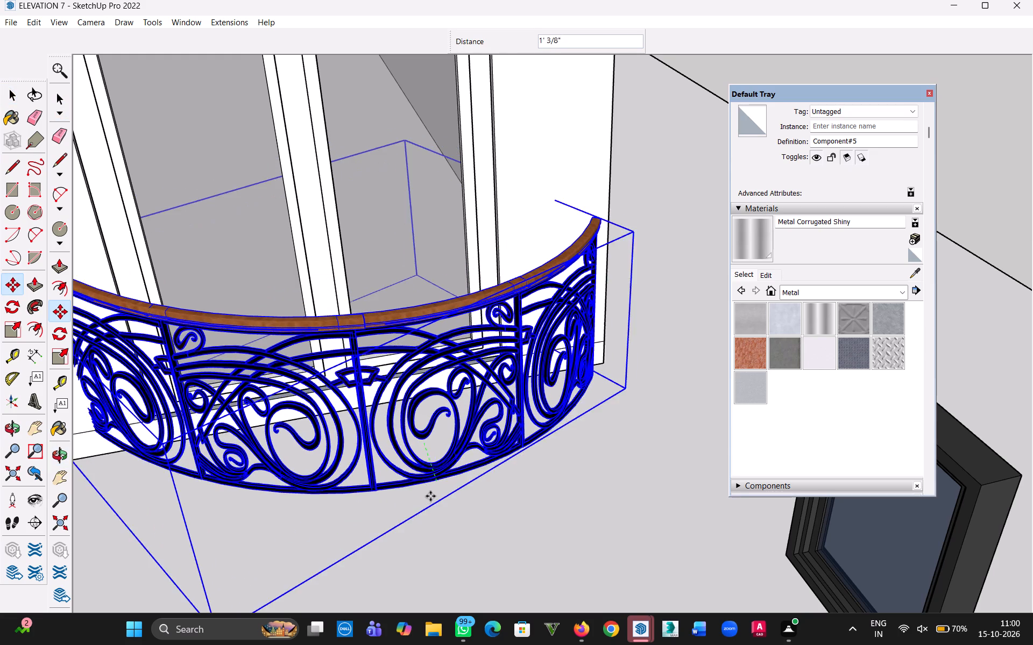
scroll(415, 480, down, 10)
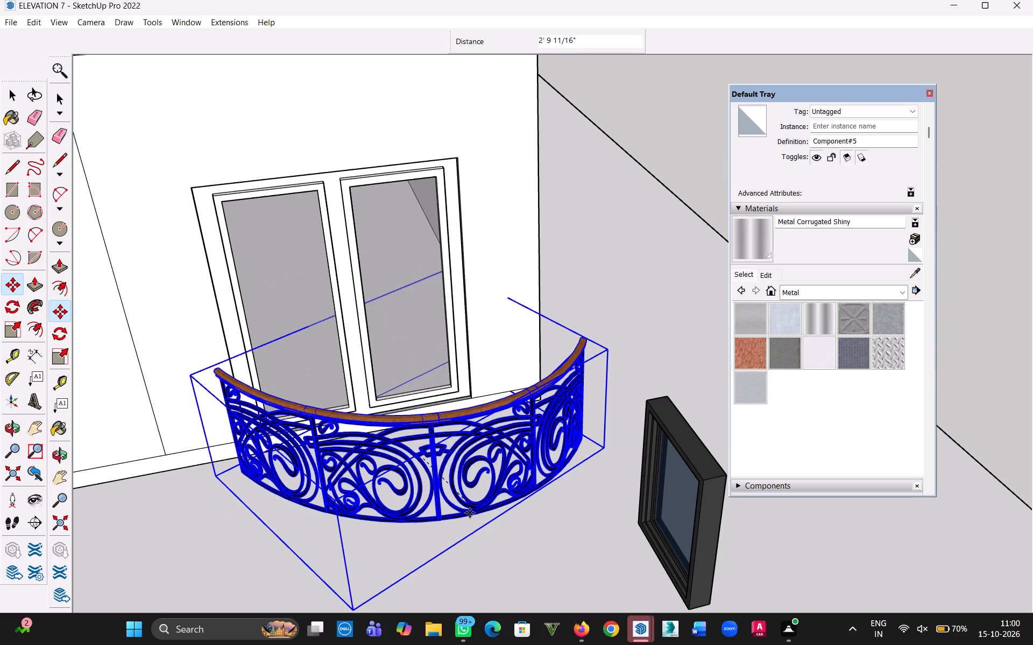
click(438, 521)
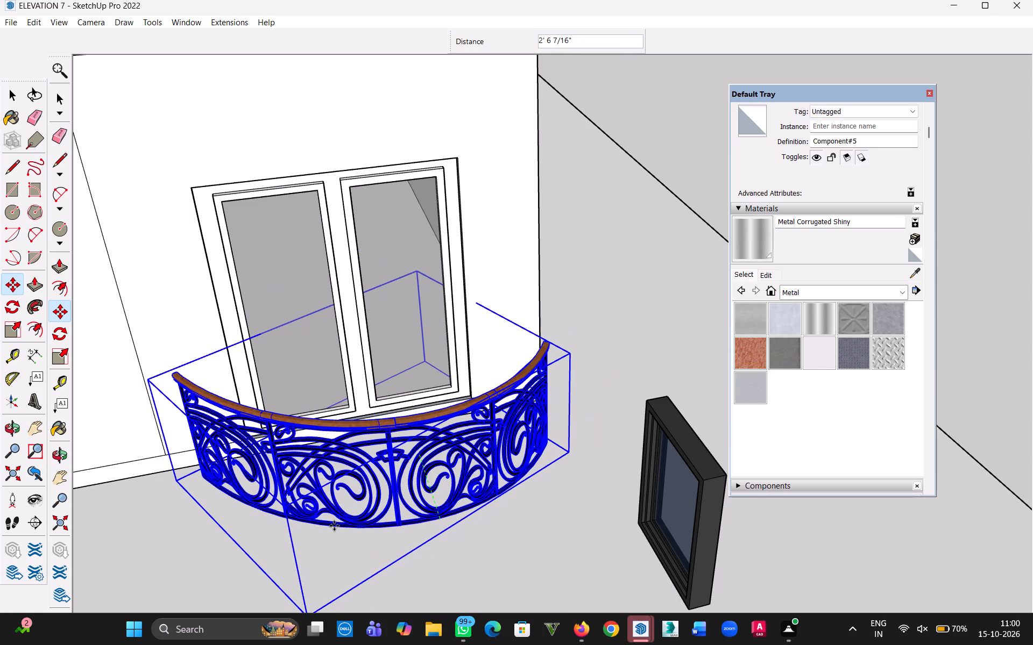
Move the railing by the bottom corner of its end farther from the building corner about 1' 2 3/8" onto the wall's base line.
scroll(192, 484, up, 10)
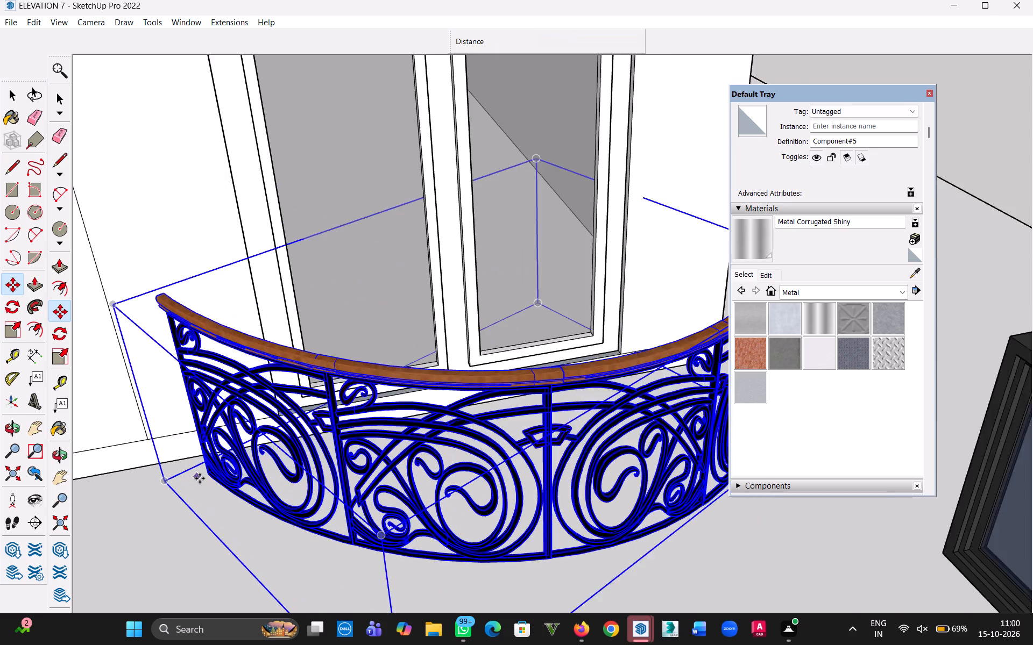
scroll(200, 478, up, 16)
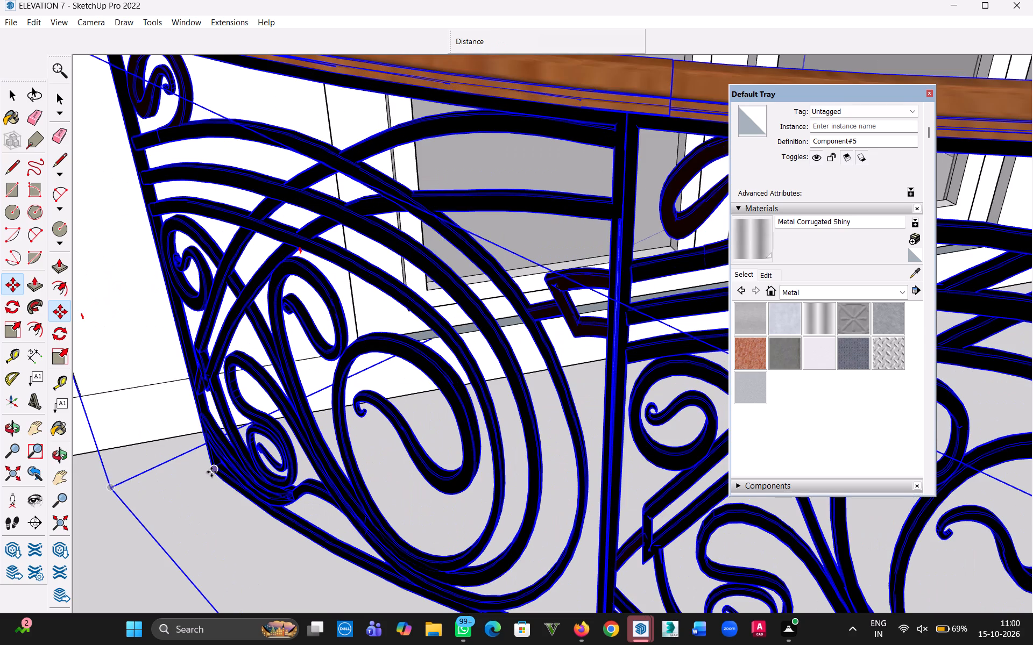
scroll(212, 476, up, 16)
scroll(206, 469, up, 5)
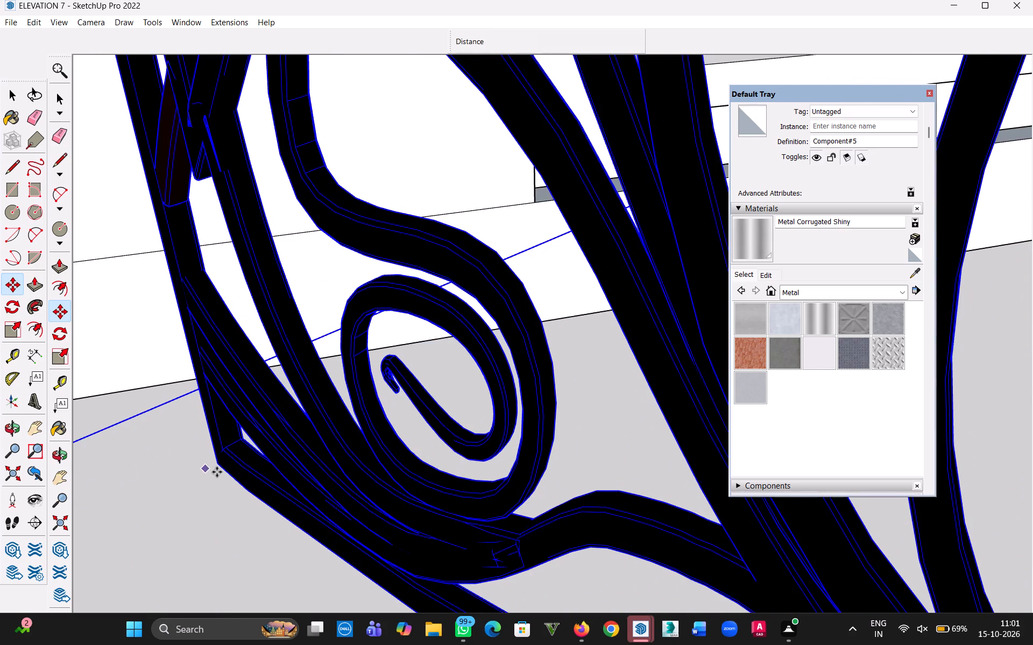
click(227, 460)
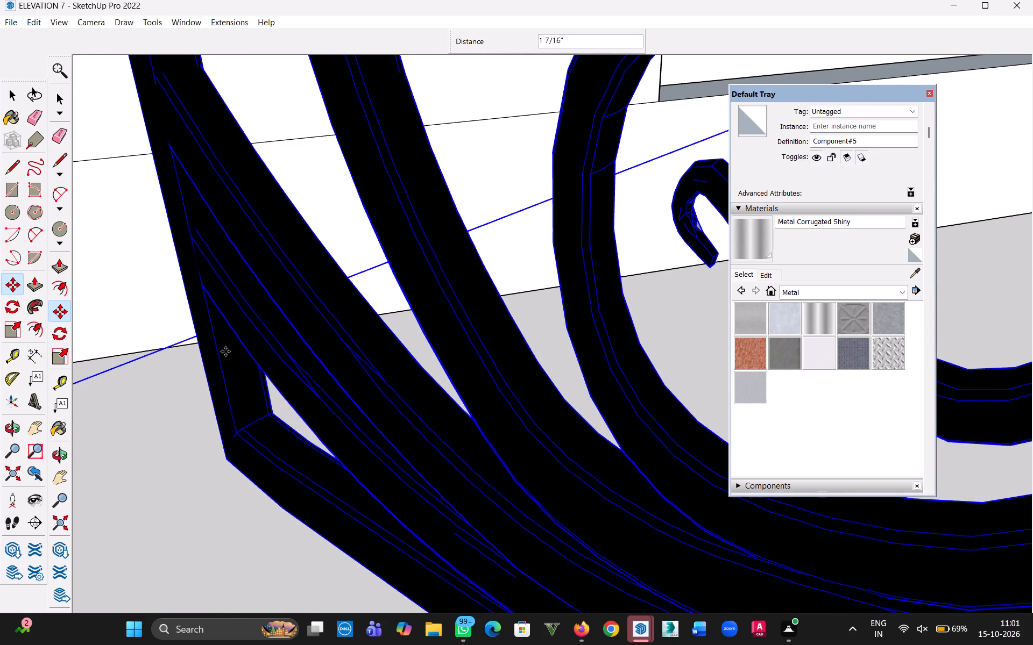
scroll(202, 346, down, 10)
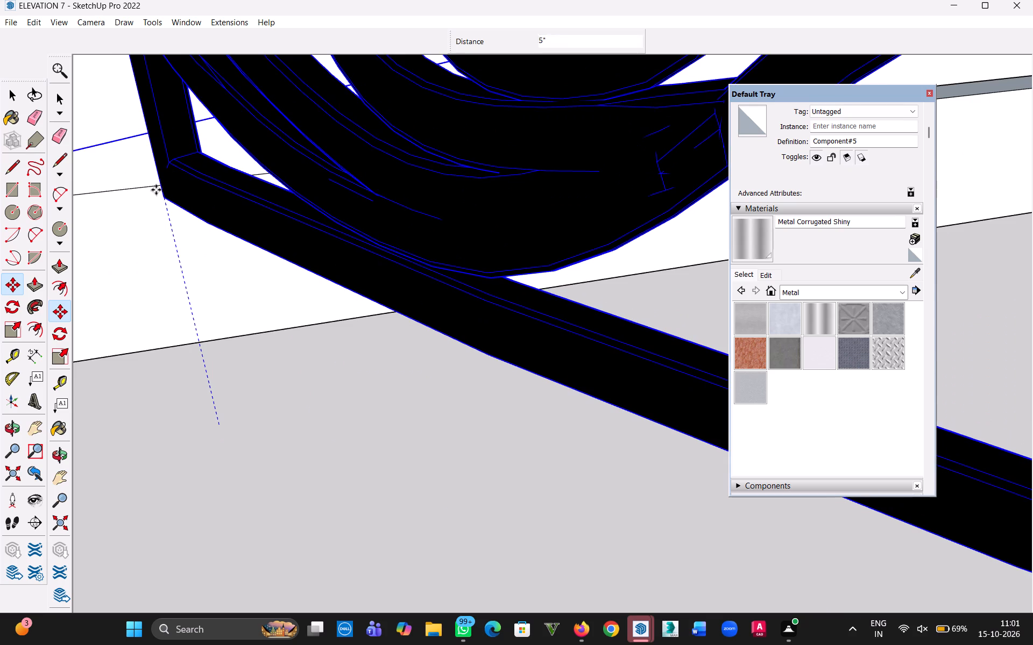
scroll(156, 190, down, 9)
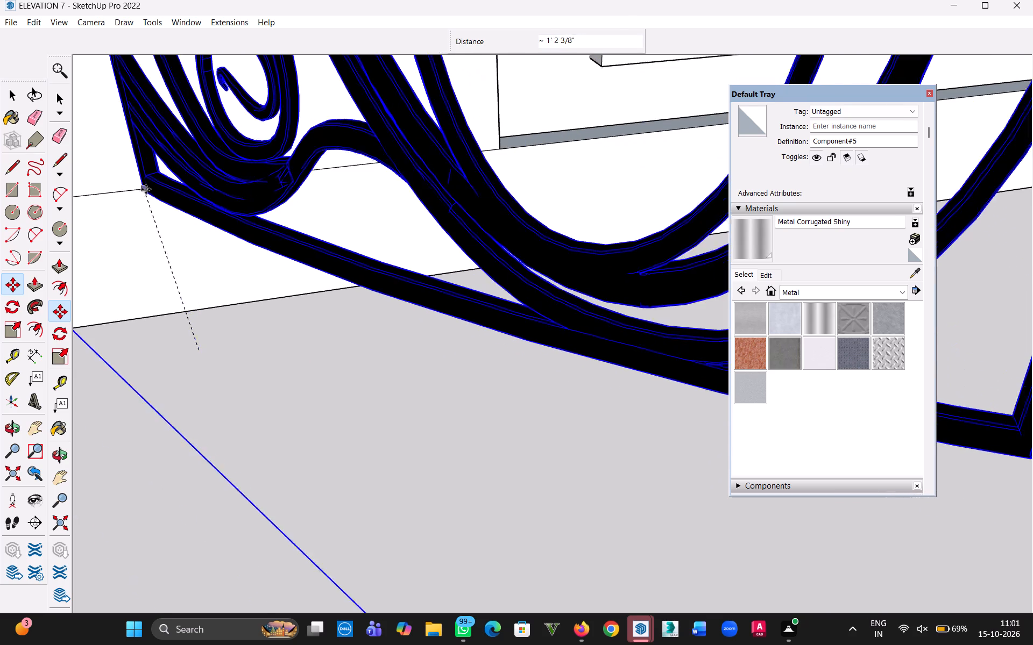
middle_drag(151, 191, 221, 210)
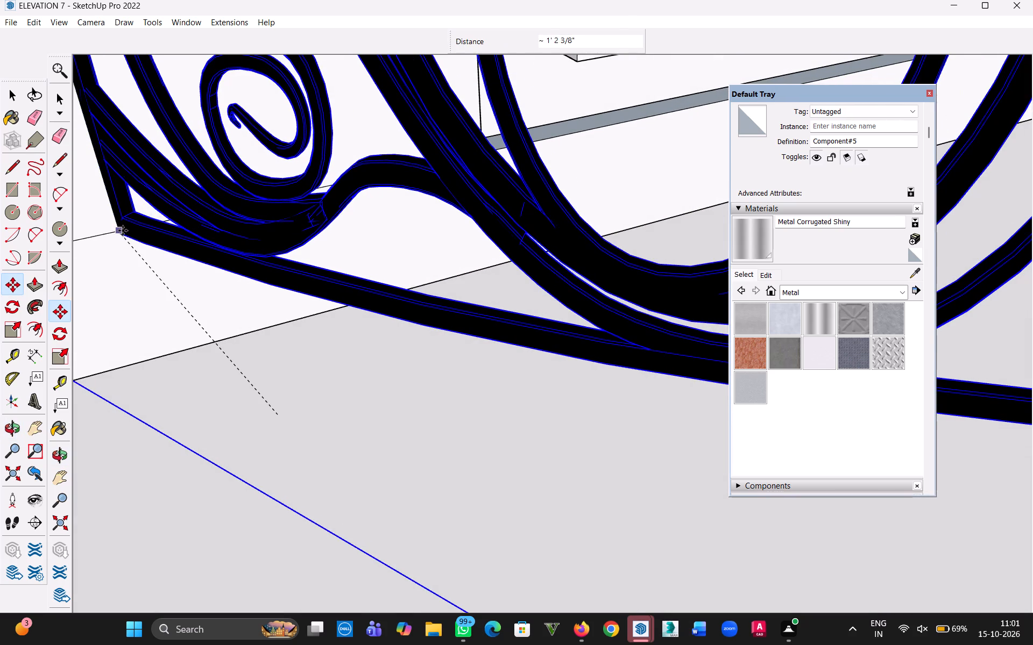
click(116, 233)
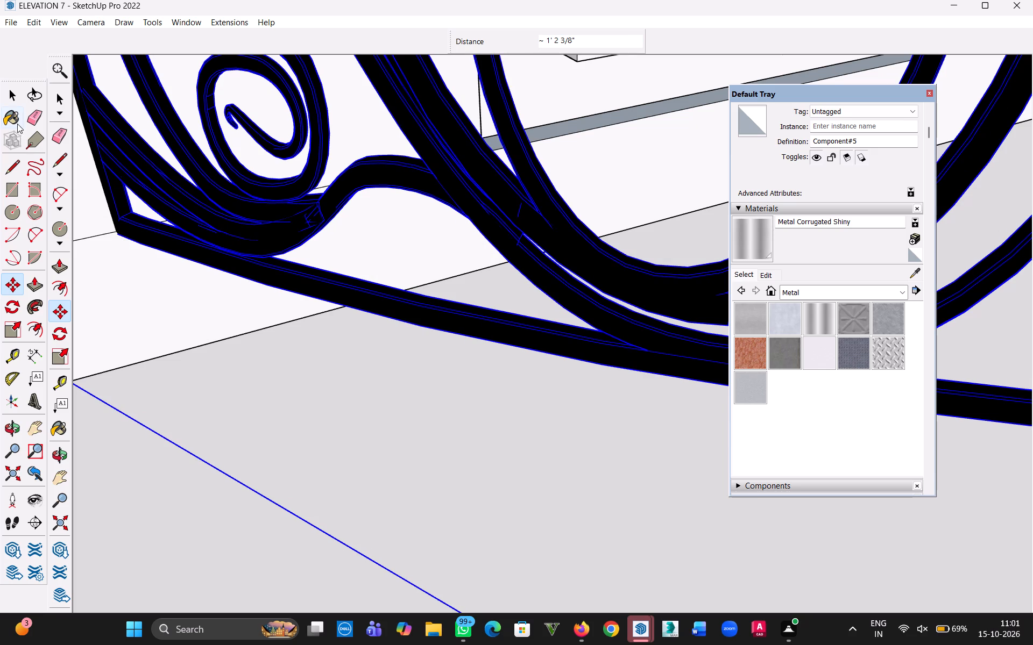
click(11, 93)
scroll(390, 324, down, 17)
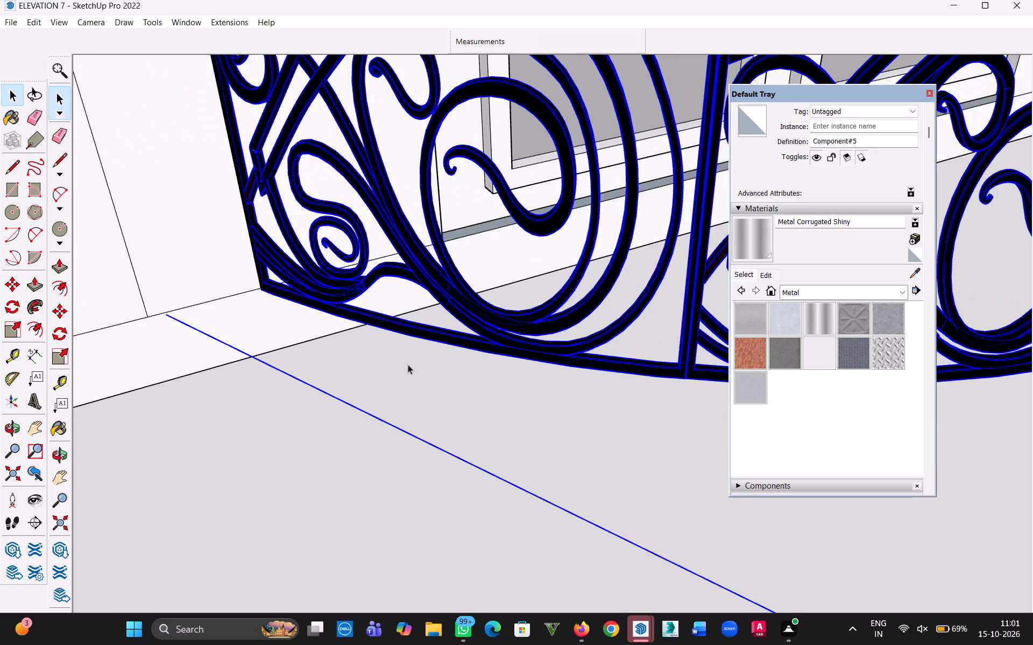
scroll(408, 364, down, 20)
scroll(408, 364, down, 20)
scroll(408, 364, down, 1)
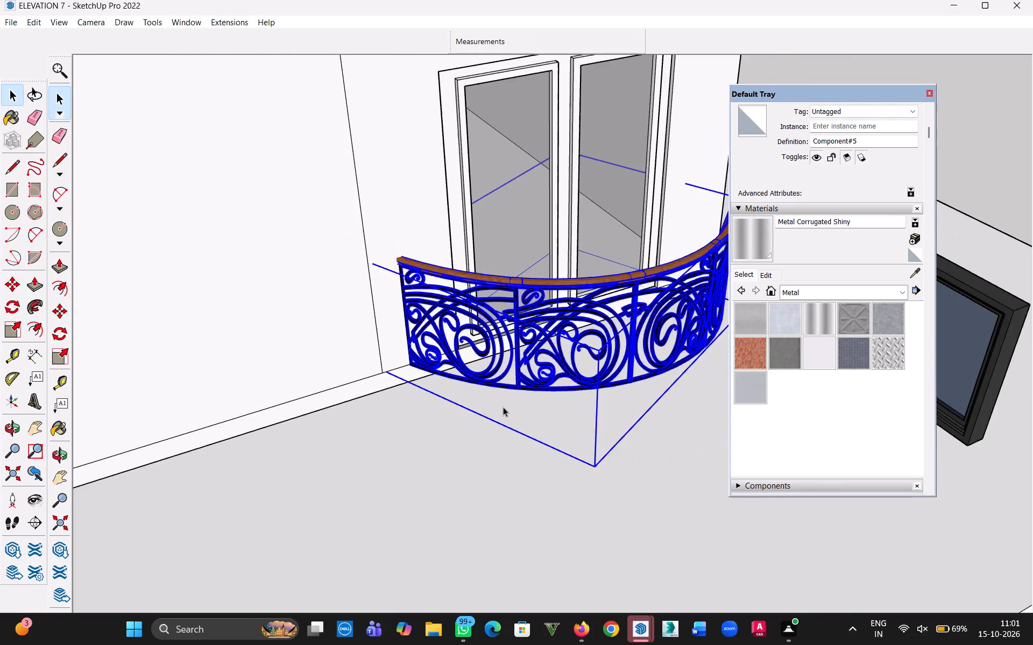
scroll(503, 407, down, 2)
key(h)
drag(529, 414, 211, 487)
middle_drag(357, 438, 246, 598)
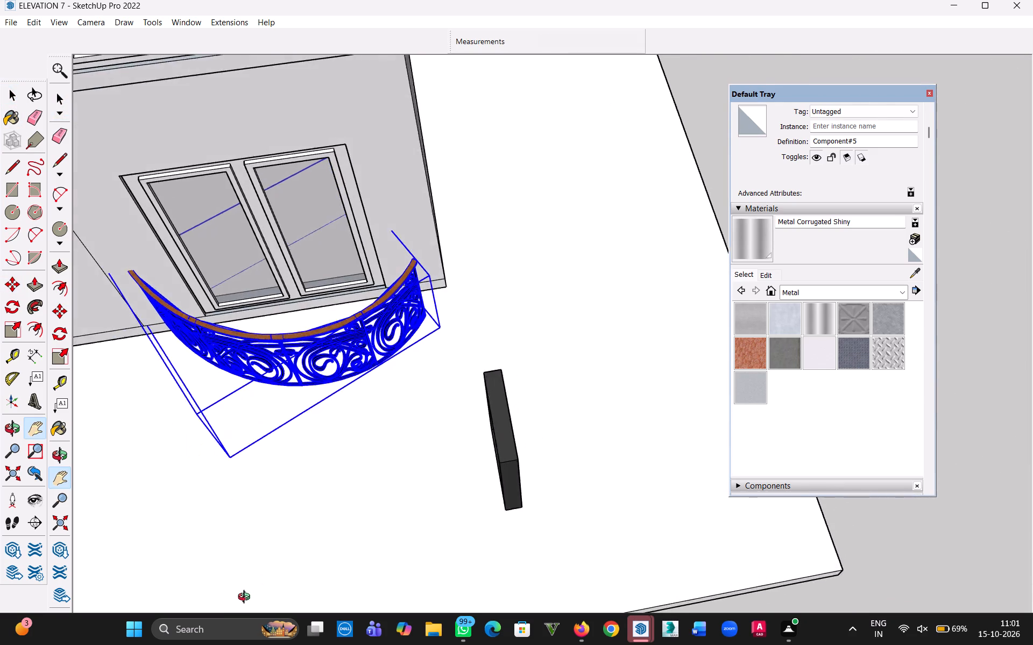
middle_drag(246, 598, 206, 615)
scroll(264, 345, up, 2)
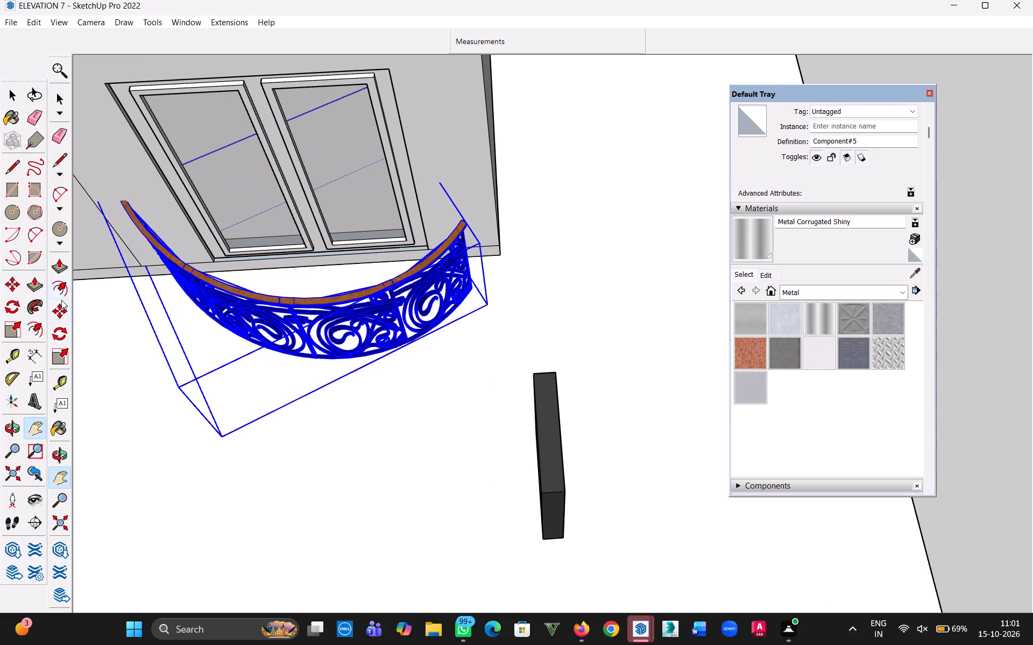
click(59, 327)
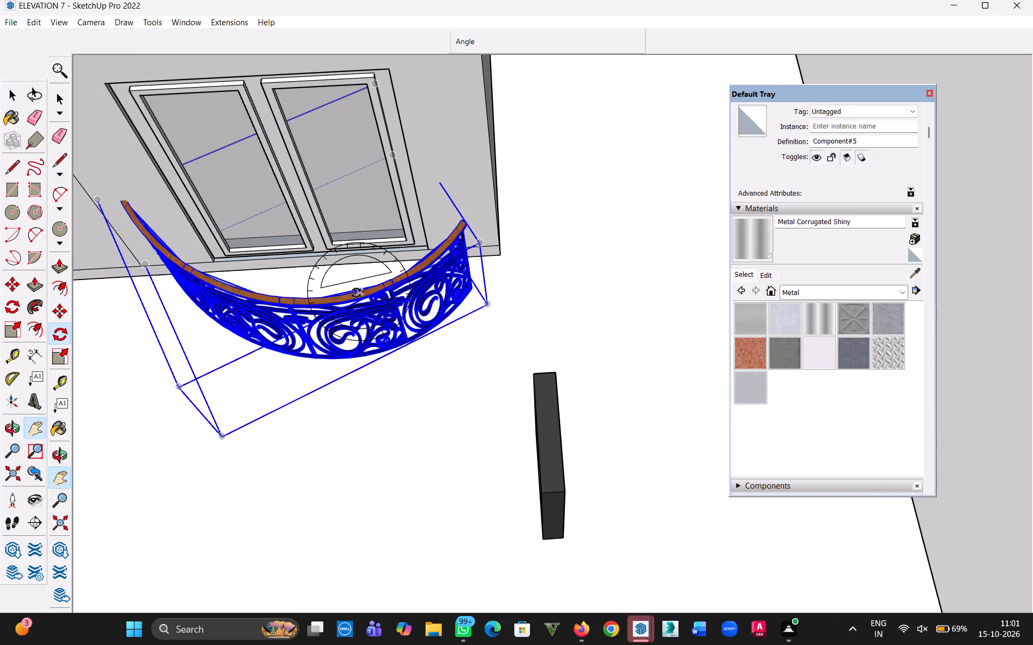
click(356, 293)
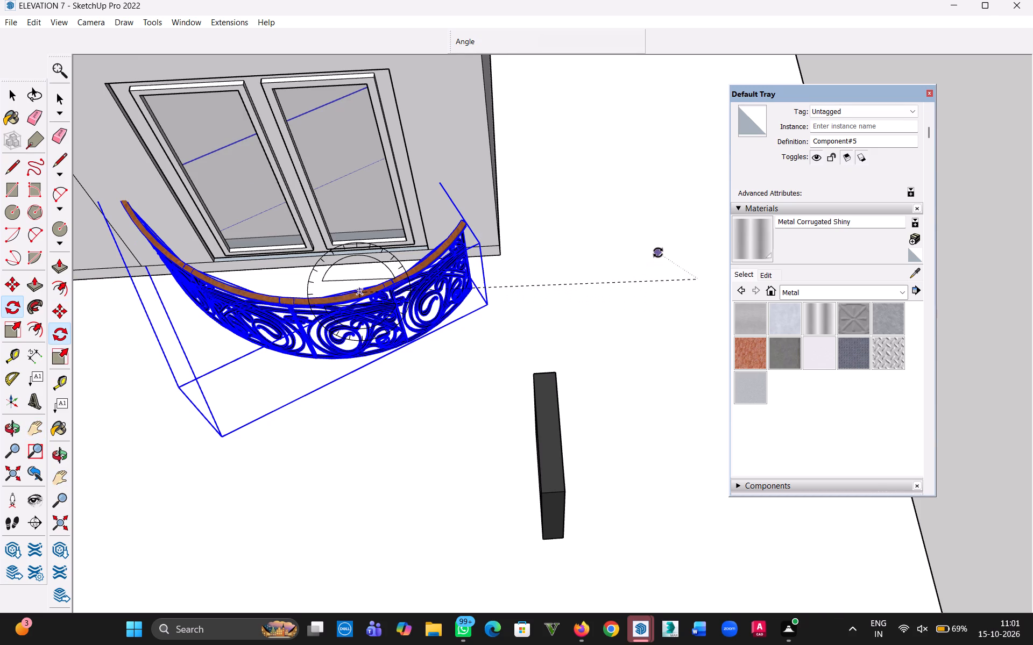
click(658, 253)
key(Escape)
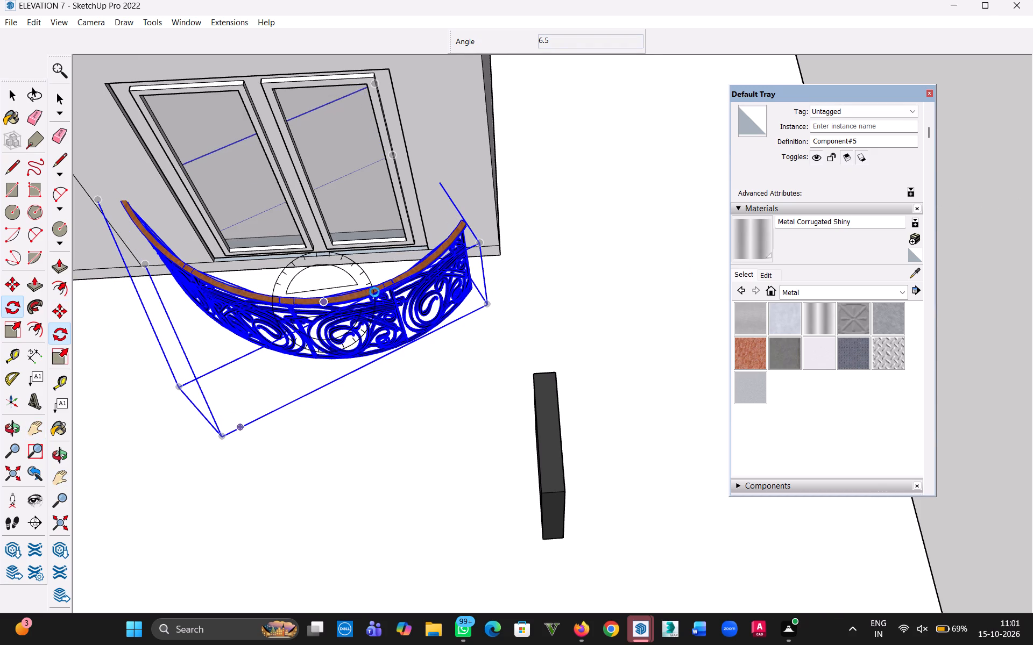
Rotate the curved railing 15 degrees in the ground plane about its handrail end nearest the building corner.
click(461, 225)
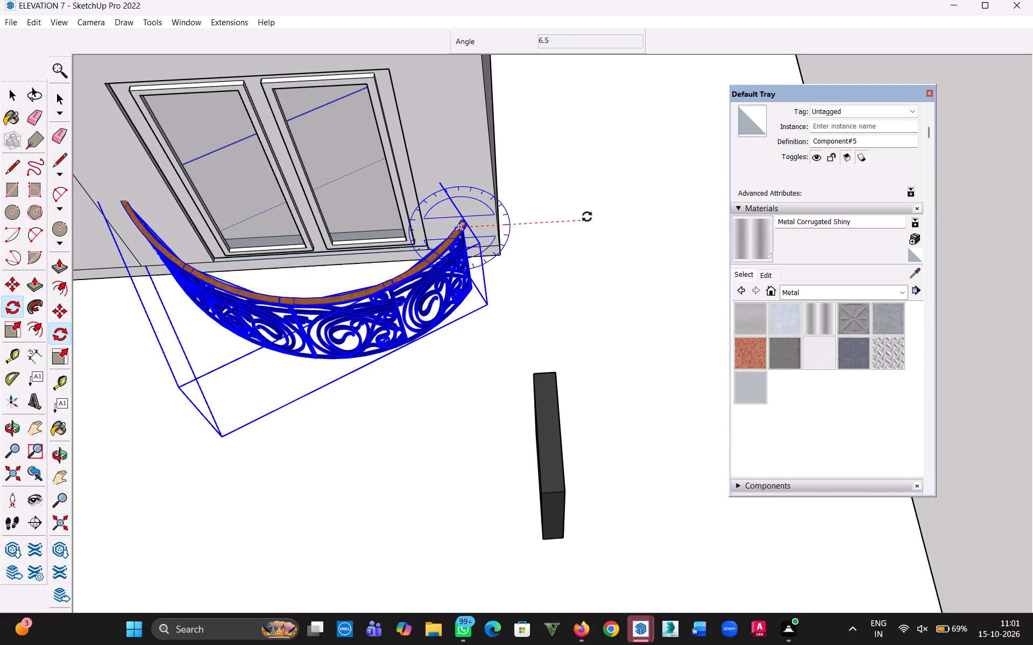
click(587, 217)
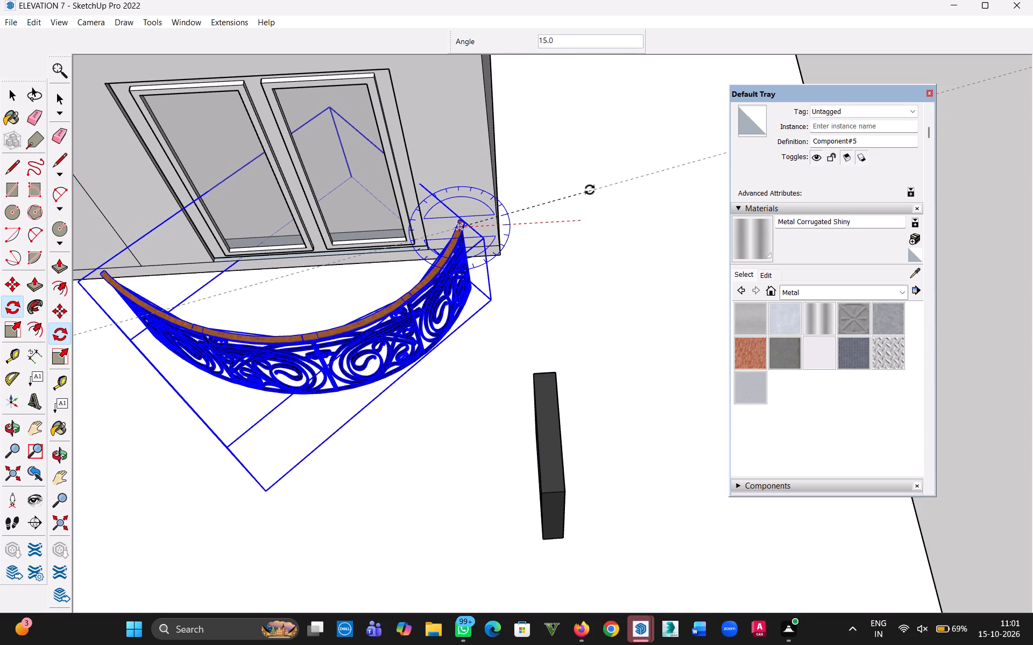
click(590, 190)
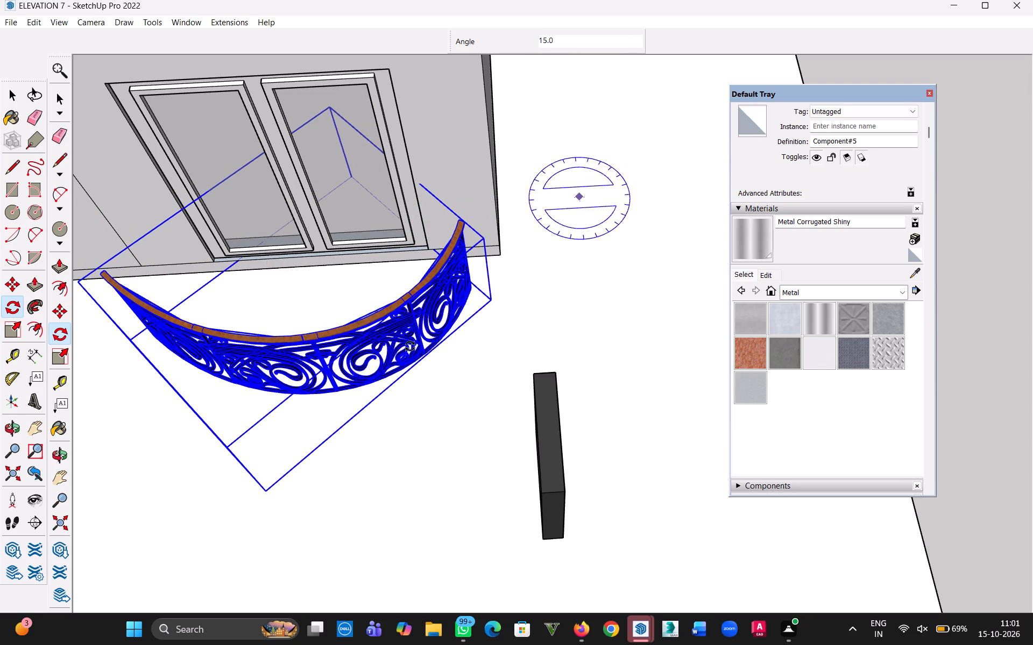
Examine how the rotated curved railing's two ends sit against the wall, from above and from the front.
scroll(377, 390, down, 4)
middle_drag(320, 400, 367, 134)
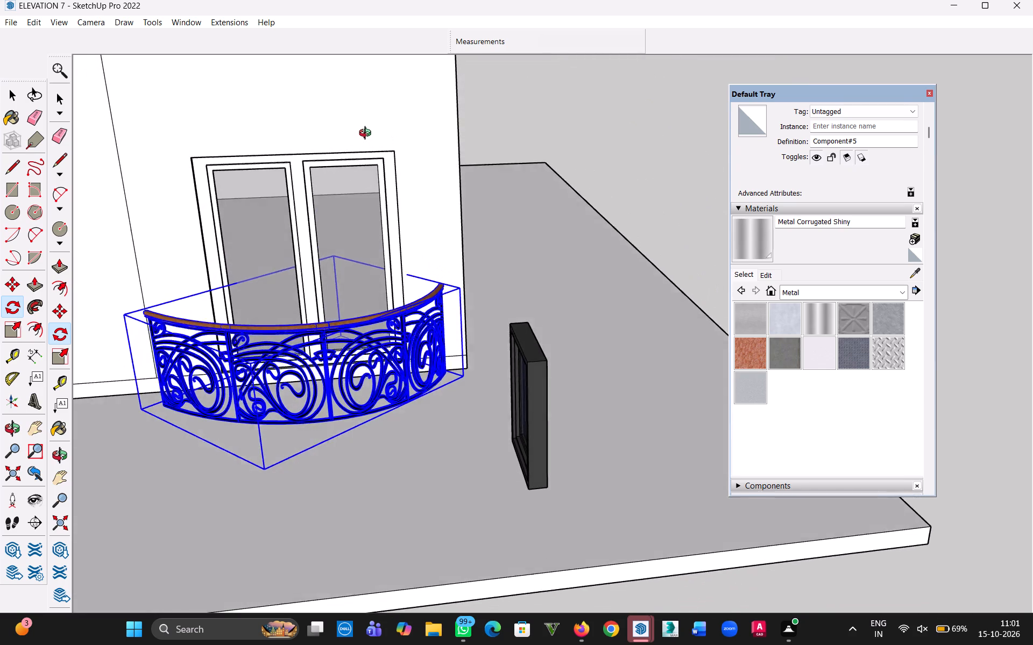
middle_drag(367, 134, 381, 488)
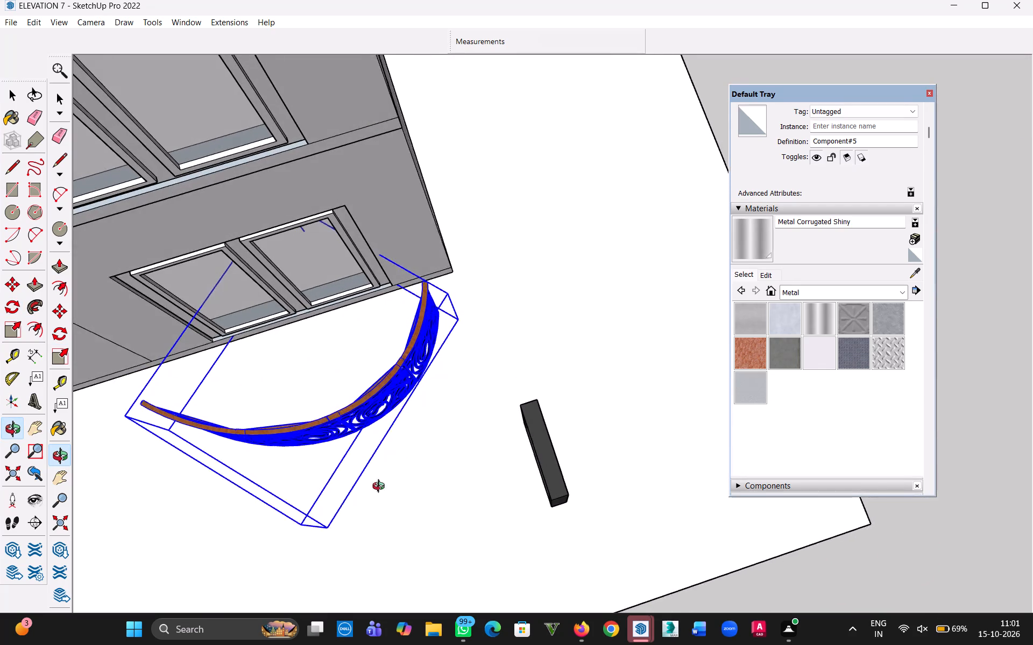
middle_drag(381, 488, 312, 431)
click(6, 94)
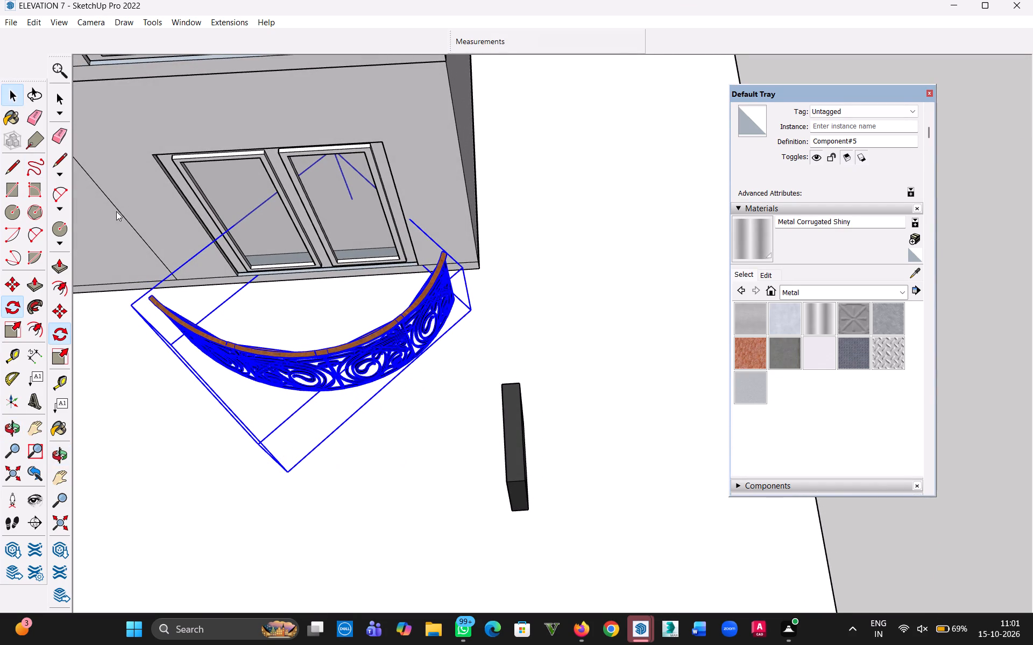
click(175, 413)
click(244, 349)
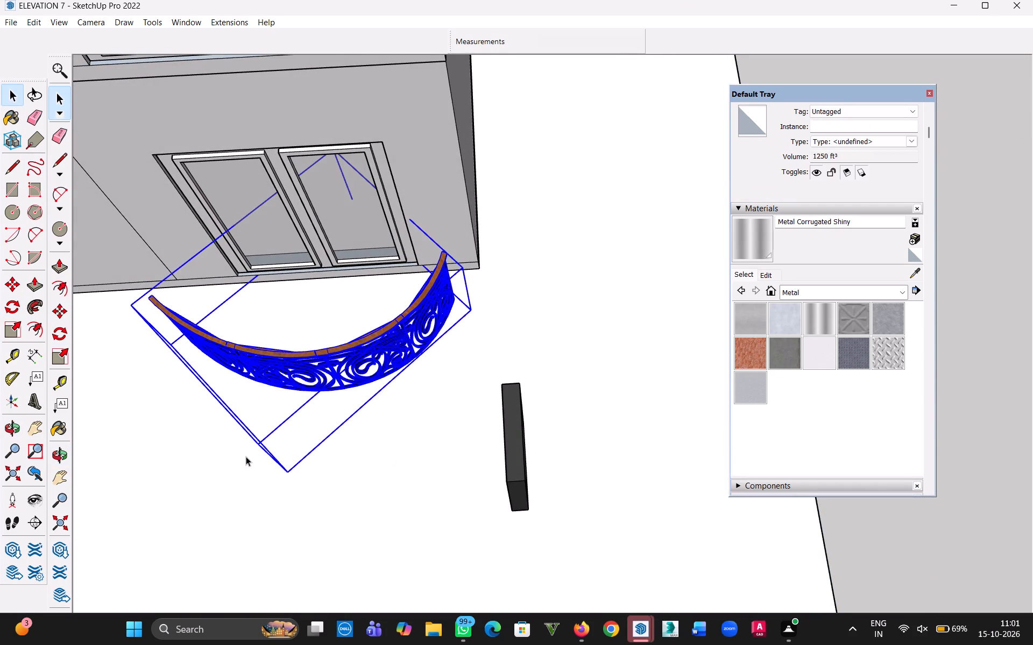
middle_drag(246, 456, 516, 524)
key(h)
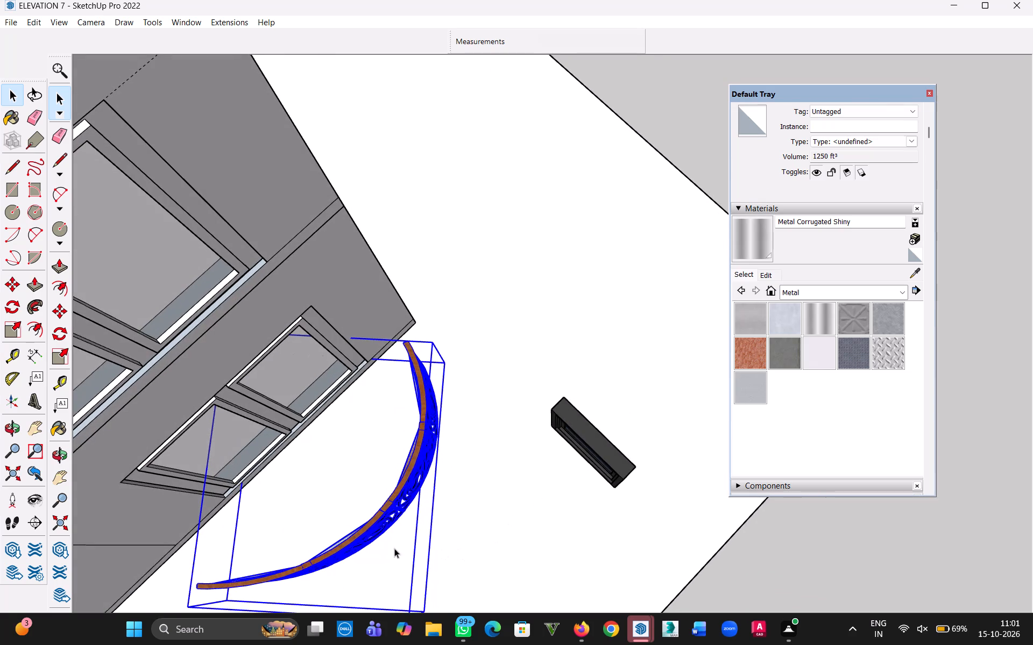
drag(394, 548, 498, 336)
click(469, 485)
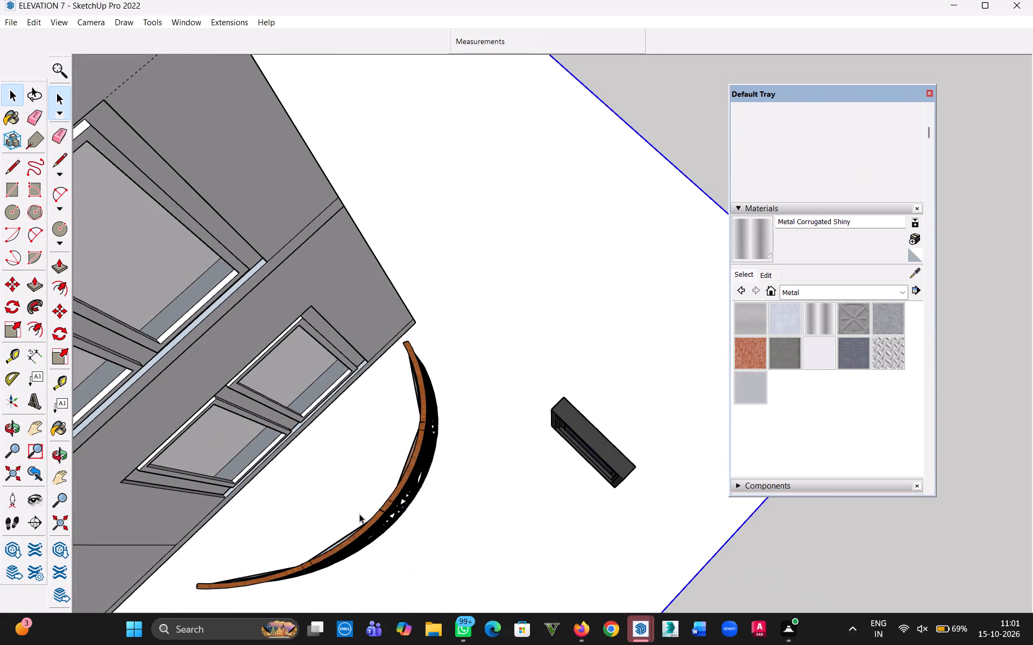
Move the railing by the bottom corner of its end farther from the building corner about 2' 3 5/16" onto the wall's base.
click(380, 524)
key(h)
drag(419, 518, 558, 384)
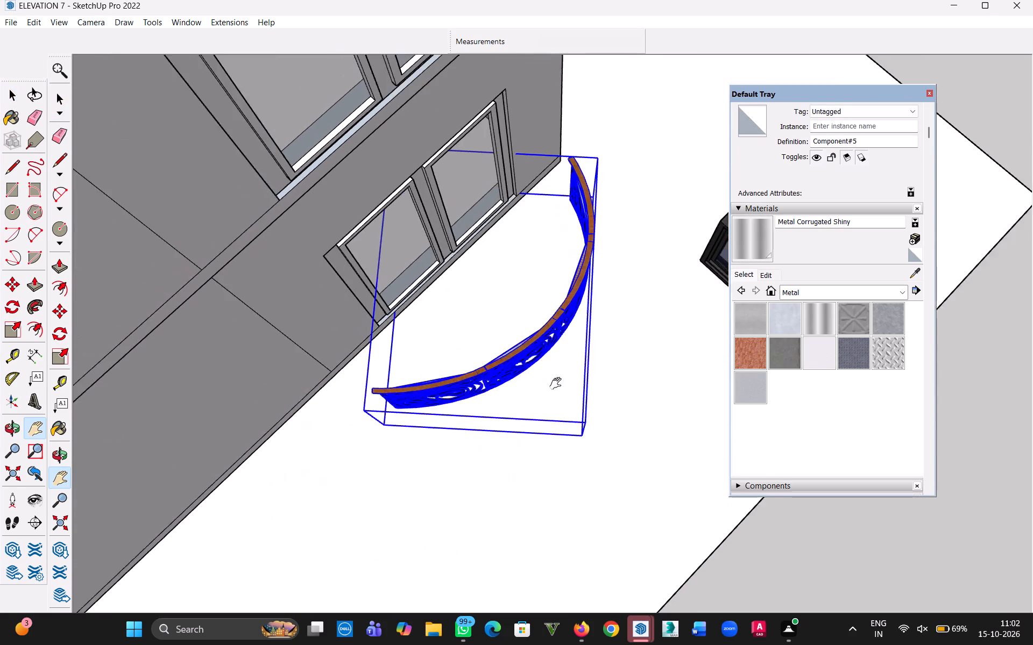
drag(558, 384, 556, 386)
middle_drag(538, 421, 338, 462)
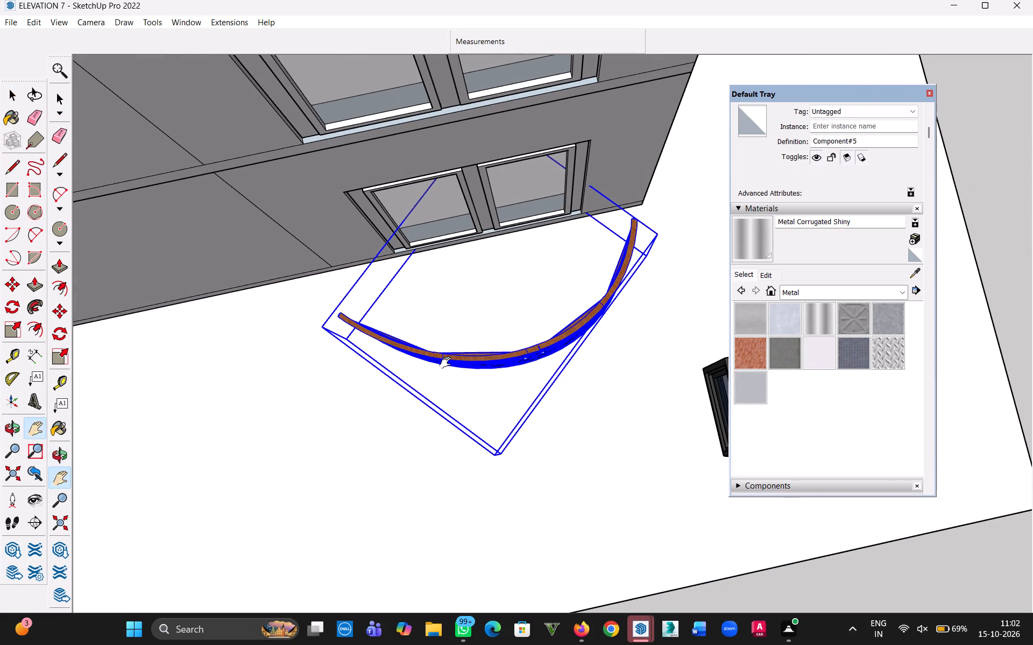
key(m)
scroll(371, 367, up, 14)
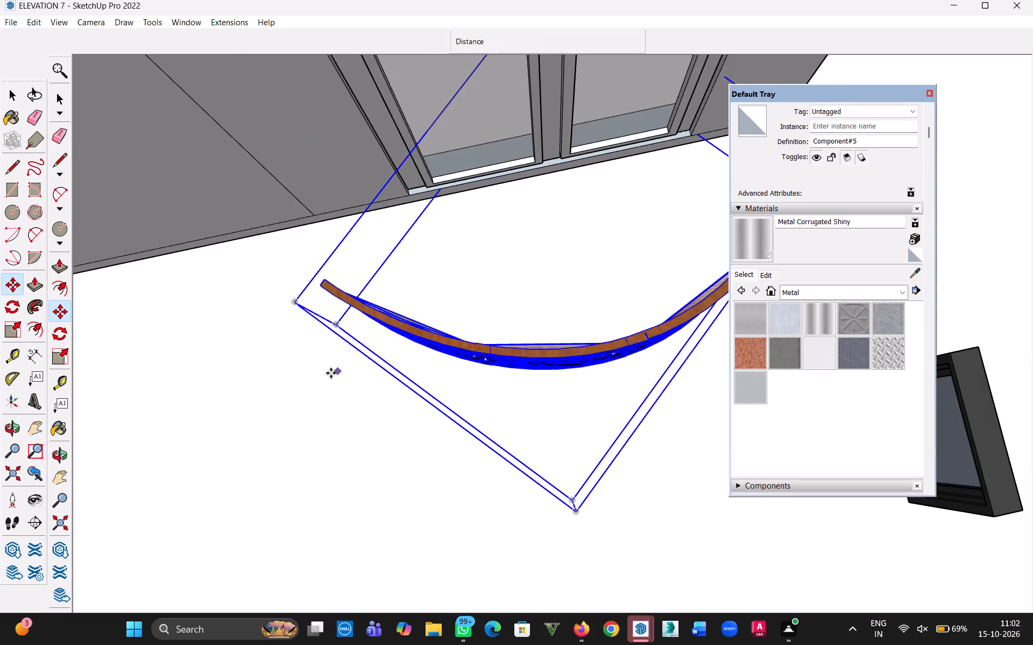
middle_drag(305, 386, 611, 134)
scroll(447, 461, up, 3)
scroll(313, 431, up, 3)
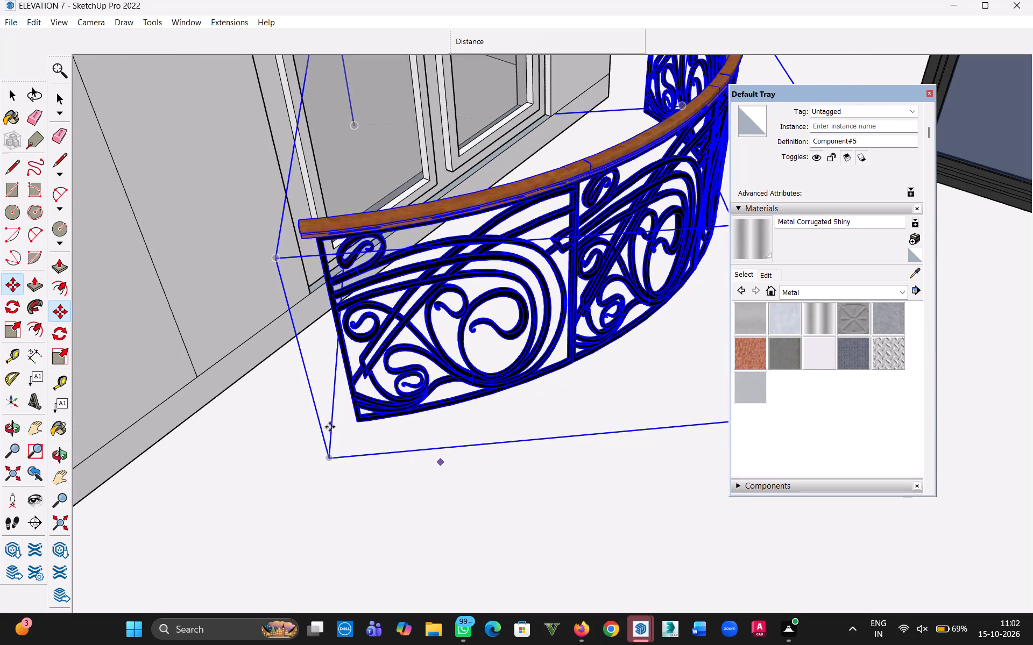
scroll(330, 427, up, 4)
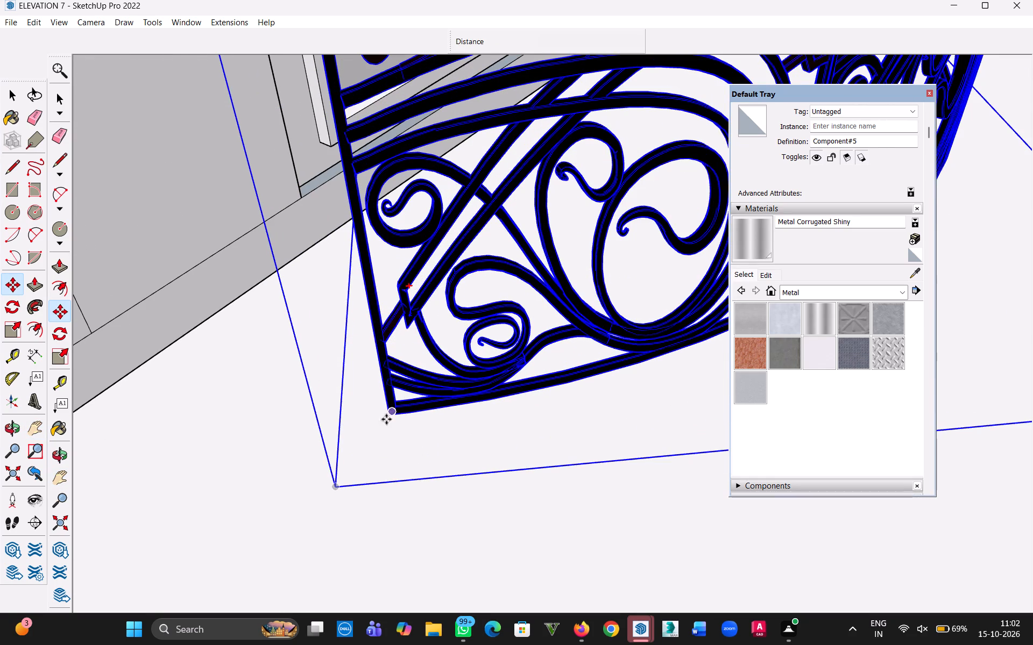
click(387, 416)
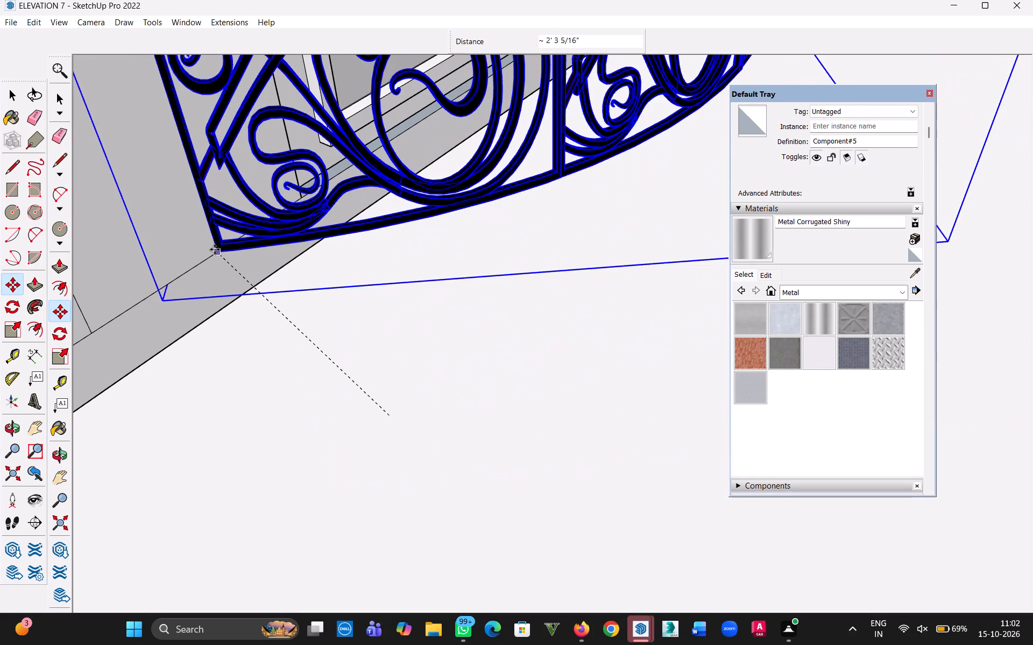
click(215, 250)
Rotate the curved railing about 5.3 degrees in the ground plane about its handrail end nearest the building corner.
scroll(336, 328, down, 20)
scroll(336, 328, down, 3)
middle_drag(462, 335, 462, 338)
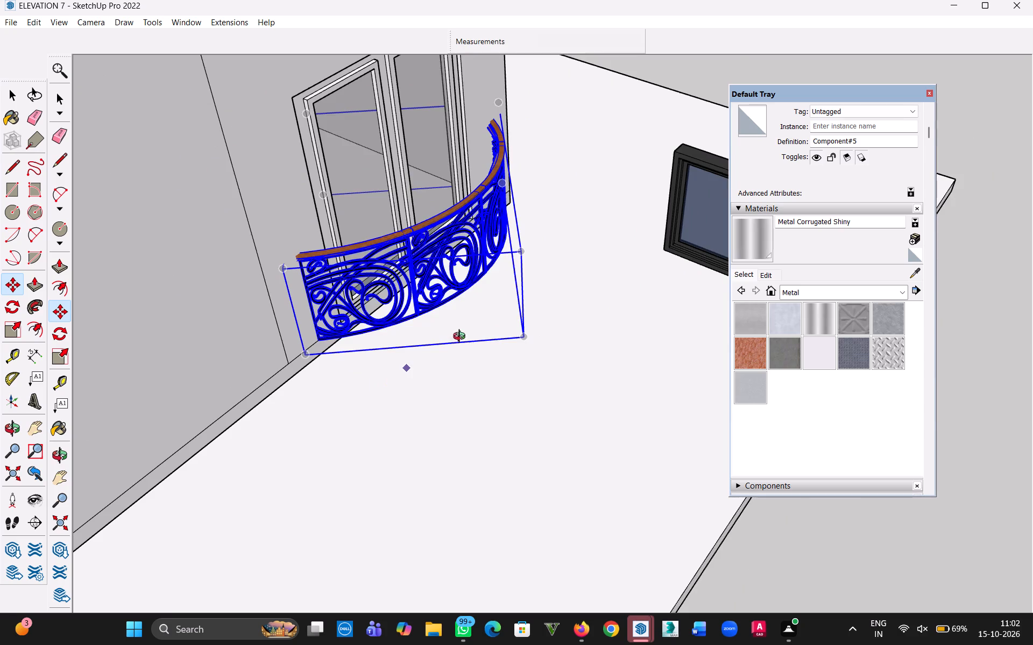
middle_drag(462, 338, 88, 430)
key(h)
drag(568, 295, 543, 302)
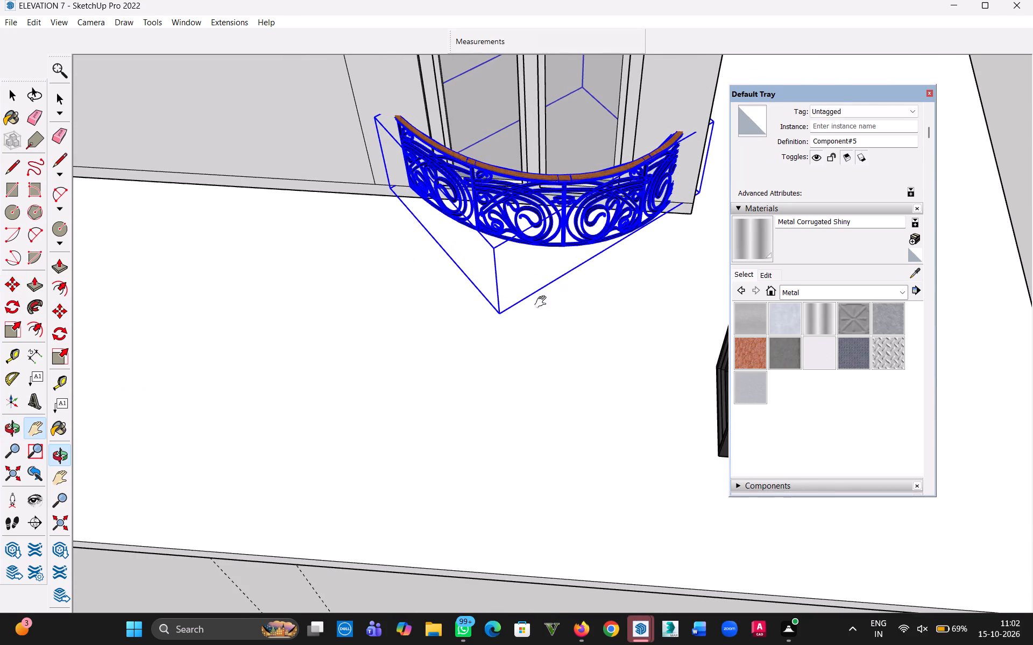
drag(543, 302, 462, 464)
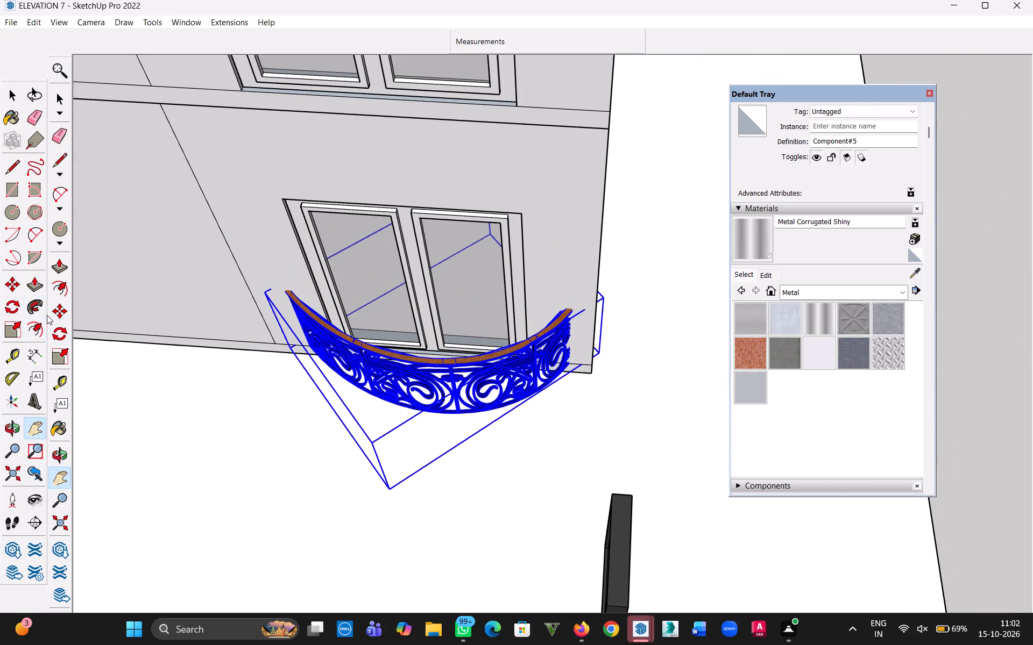
click(61, 333)
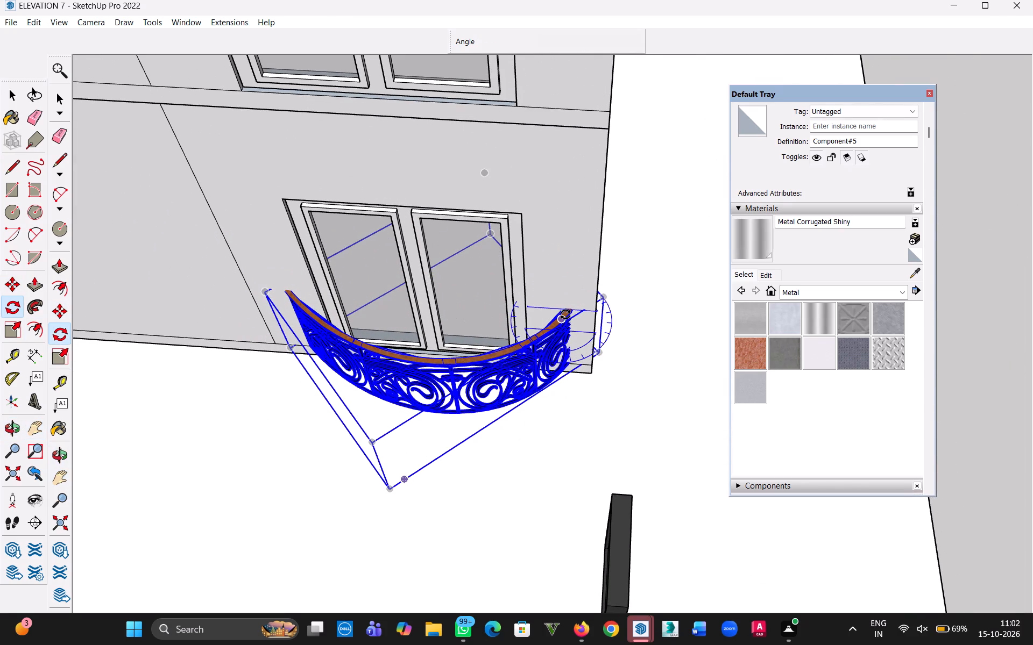
click(565, 314)
click(661, 315)
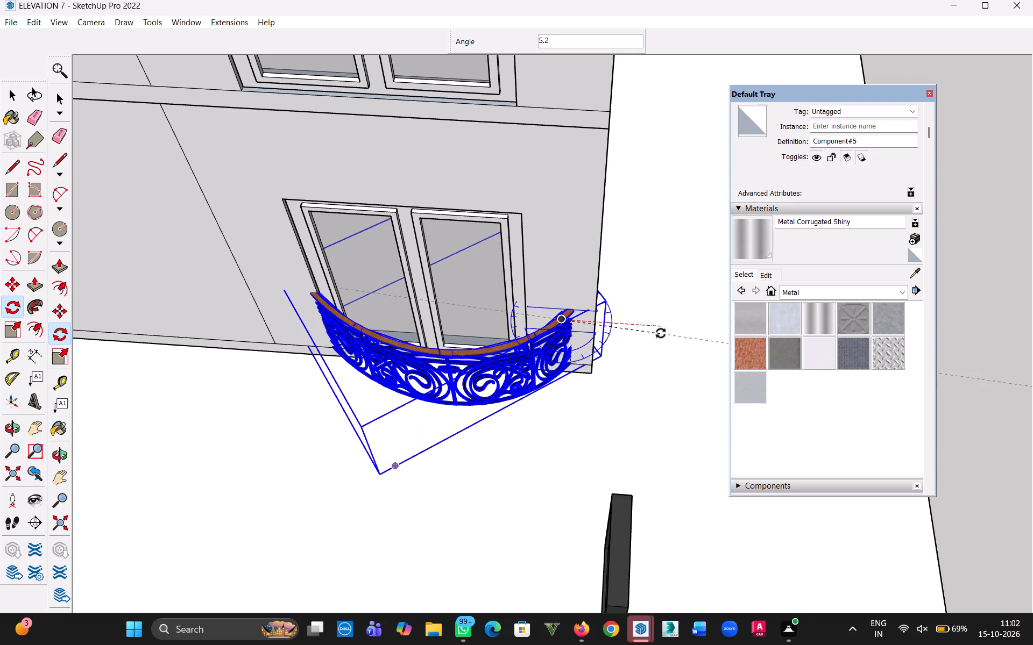
click(660, 334)
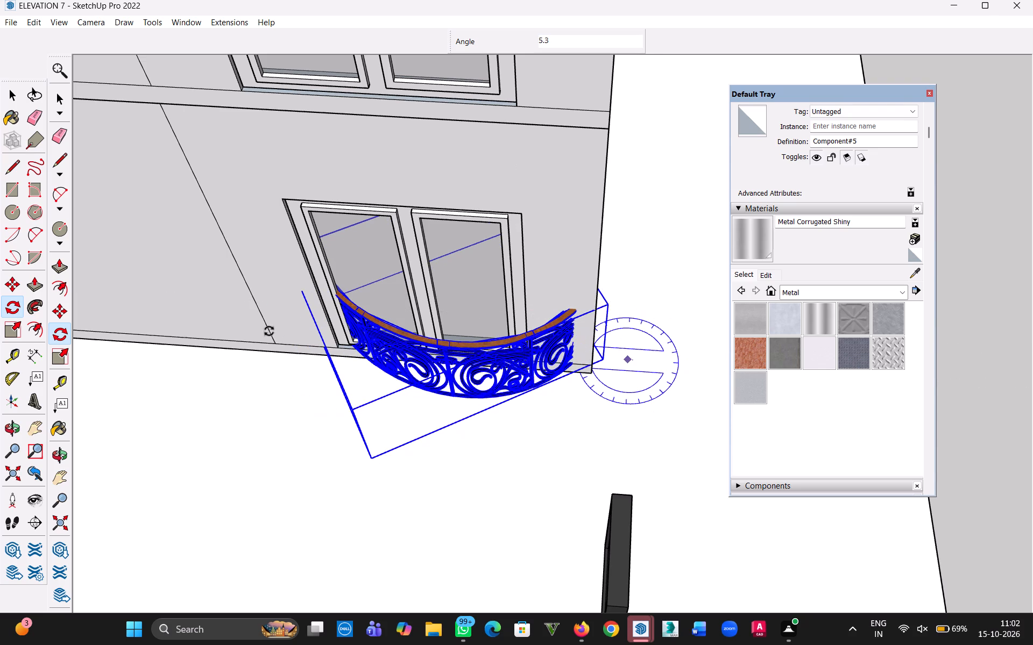
Move the railing about 10 11/16" along the wall away from the building corner, centring it on the ground-floor window, and deselect it.
key(m)
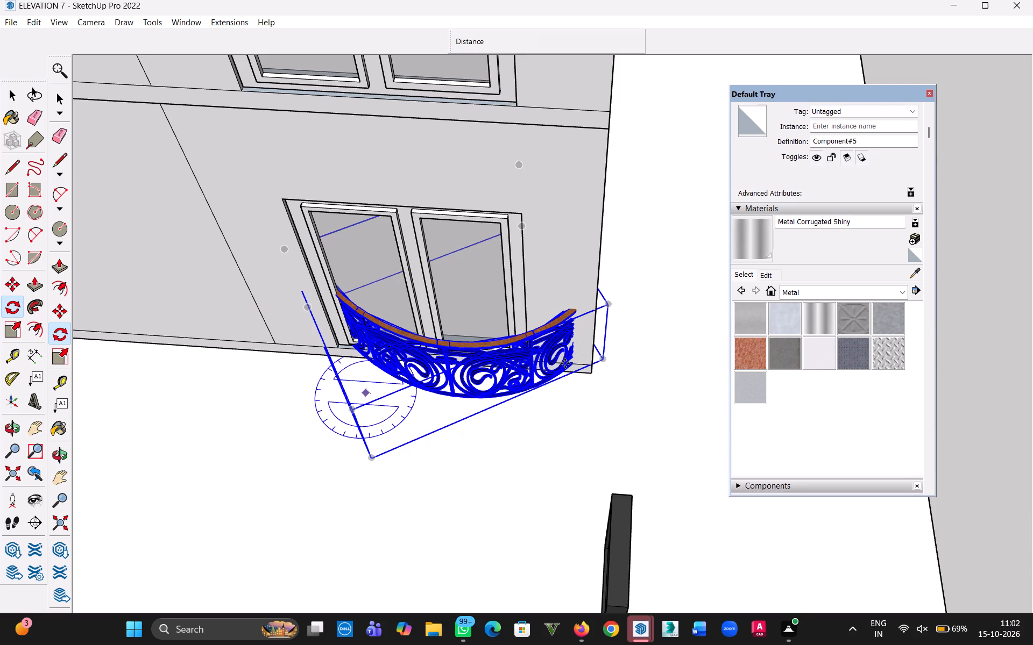
click(565, 363)
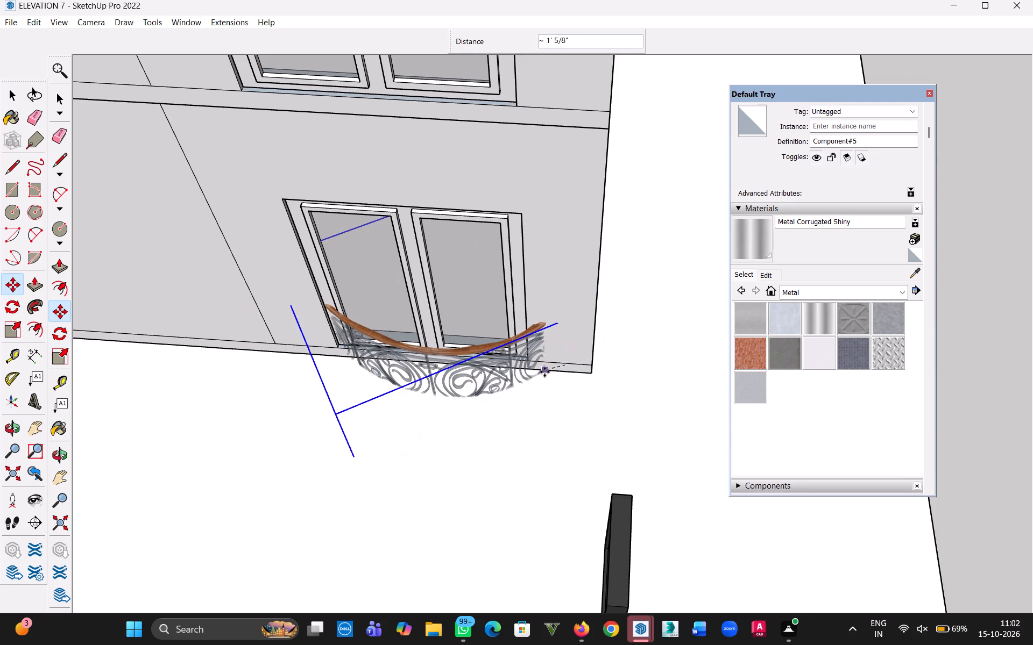
key(Escape)
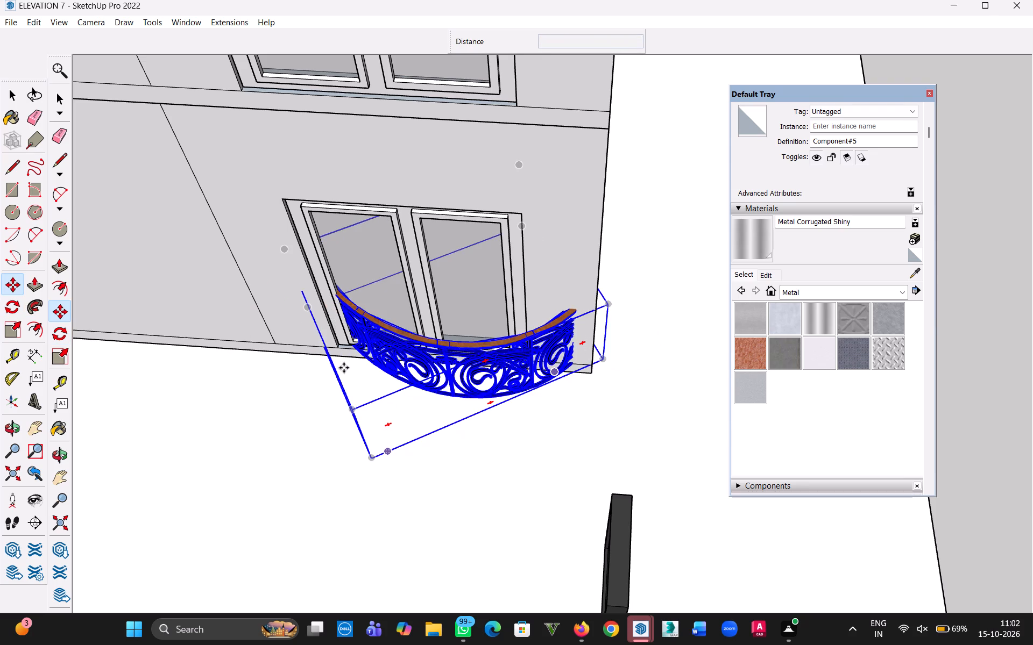
click(360, 354)
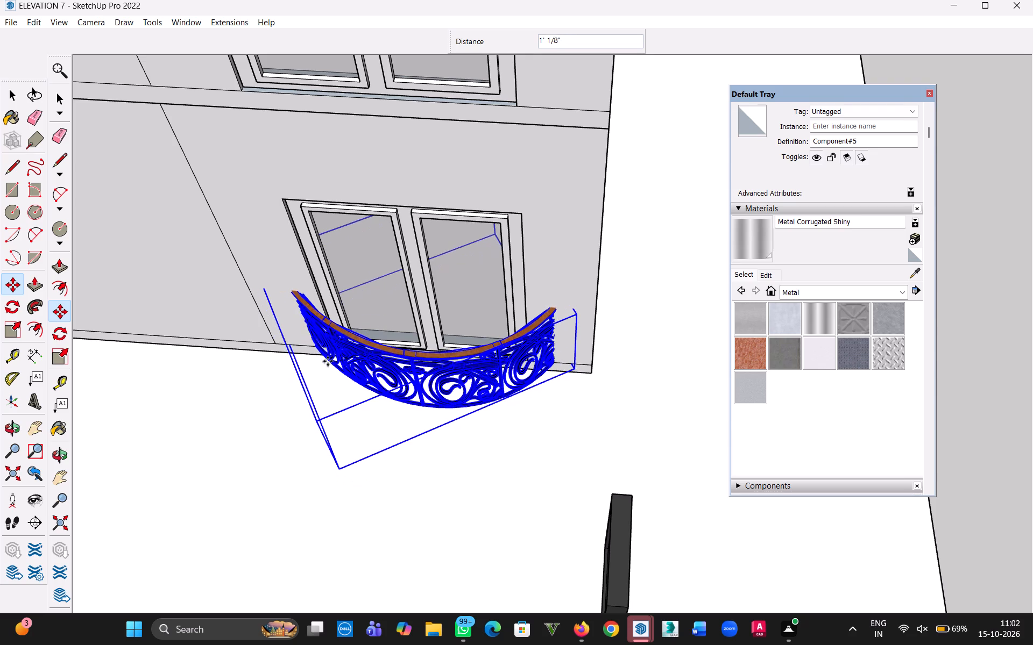
click(335, 362)
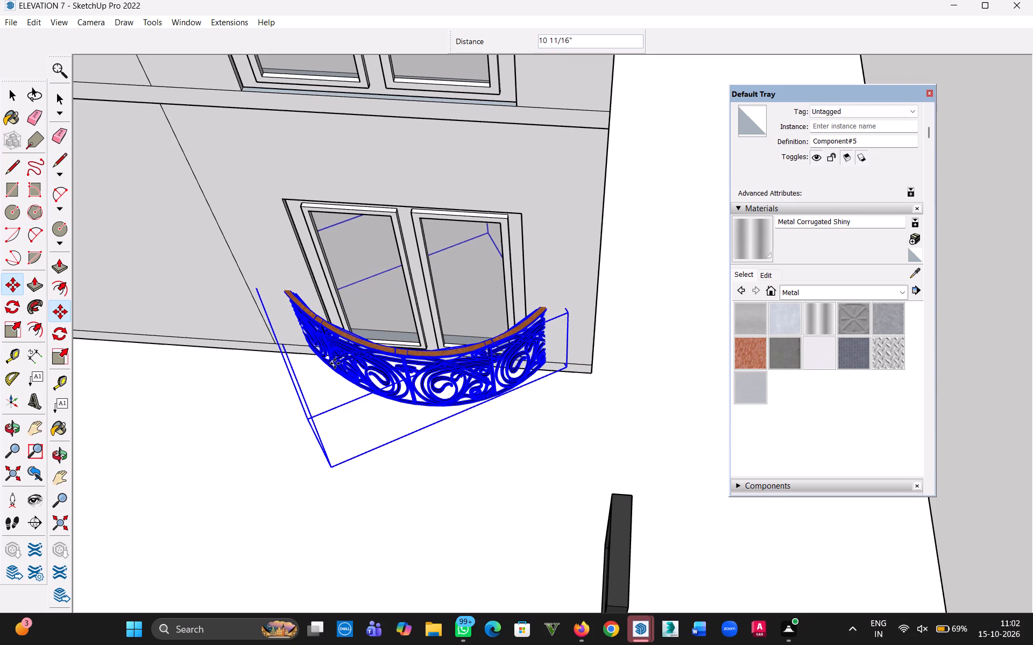
click(5, 97)
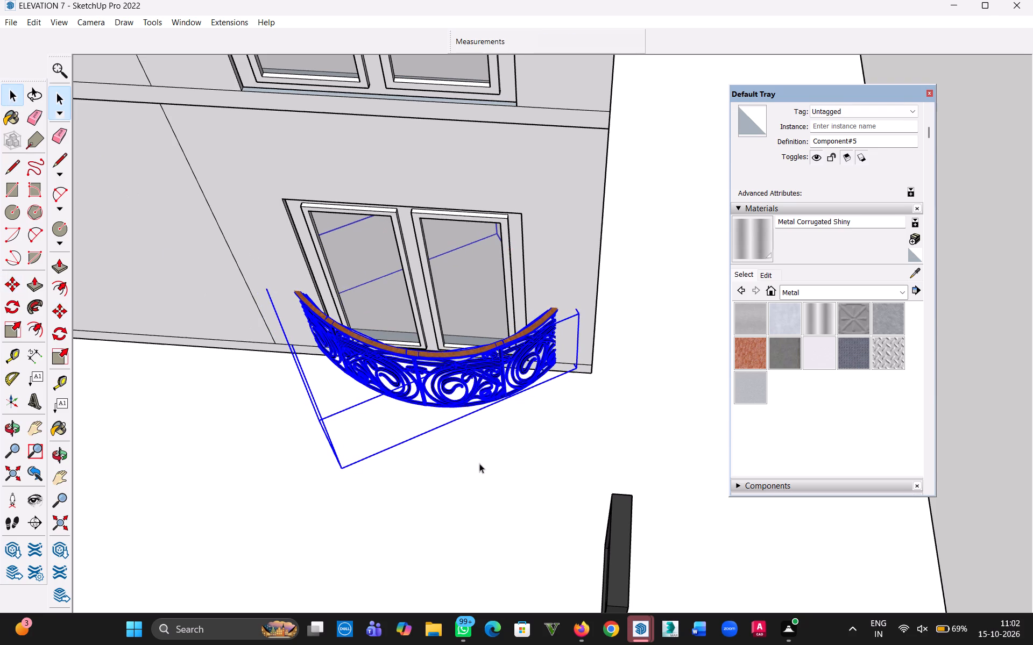
click(555, 497)
Open the curved railing component for editing and select its half nearest the building corner.
scroll(548, 387, down, 3)
middle_drag(430, 420, 523, 262)
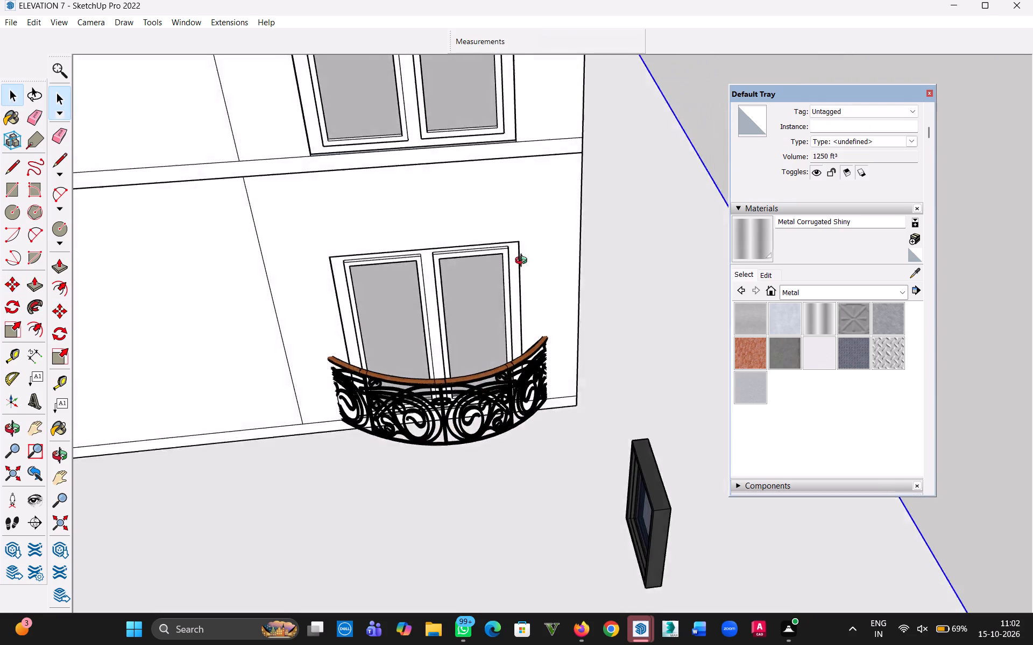
middle_drag(523, 262, 511, 107)
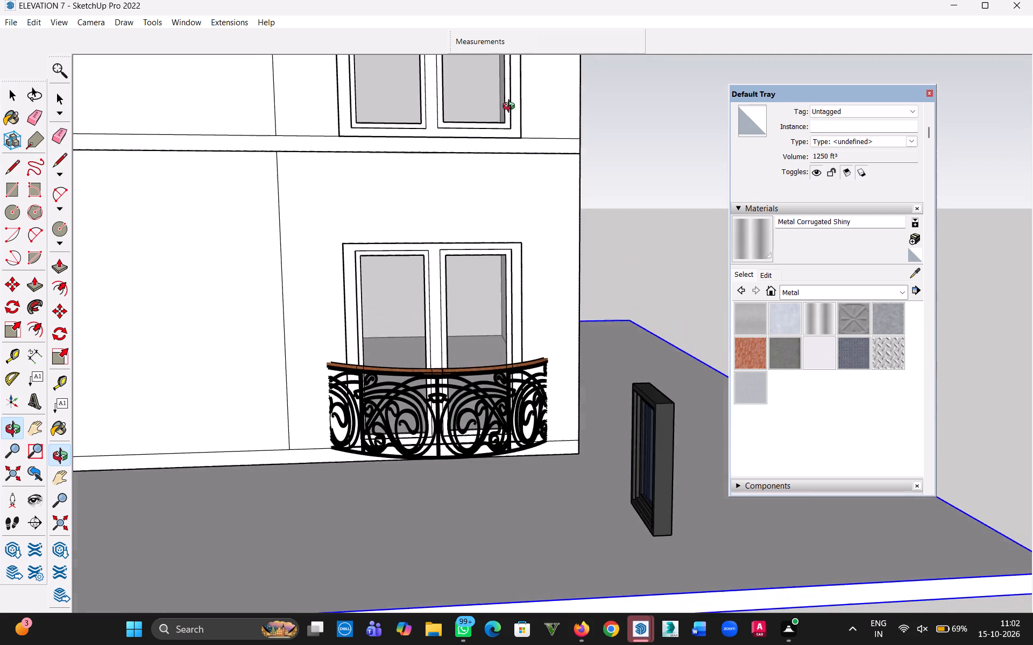
middle_drag(511, 107, 520, 405)
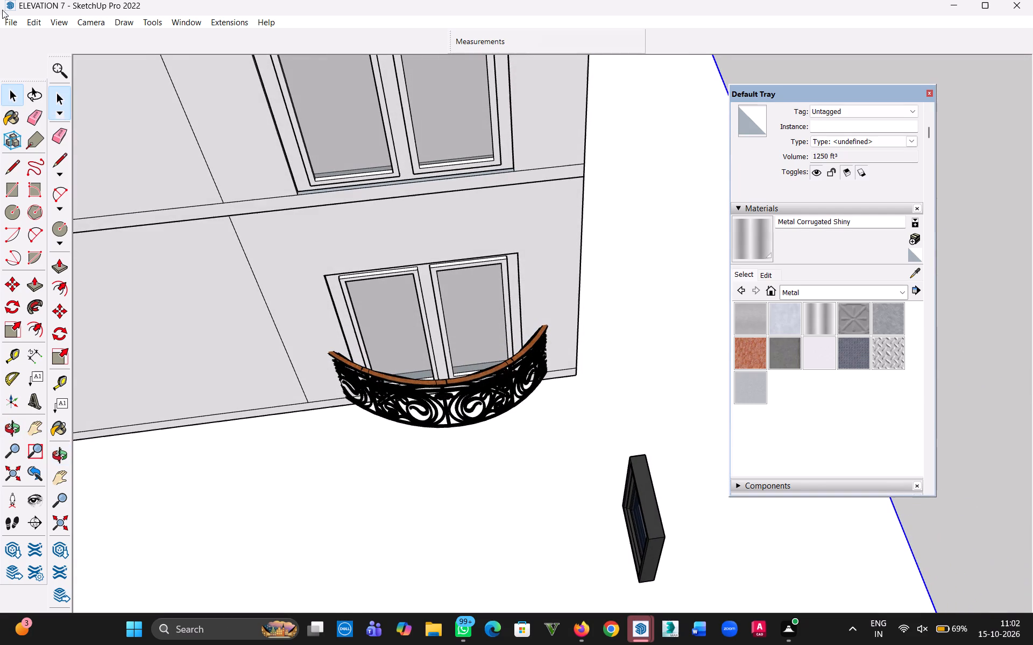
scroll(403, 390, up, 13)
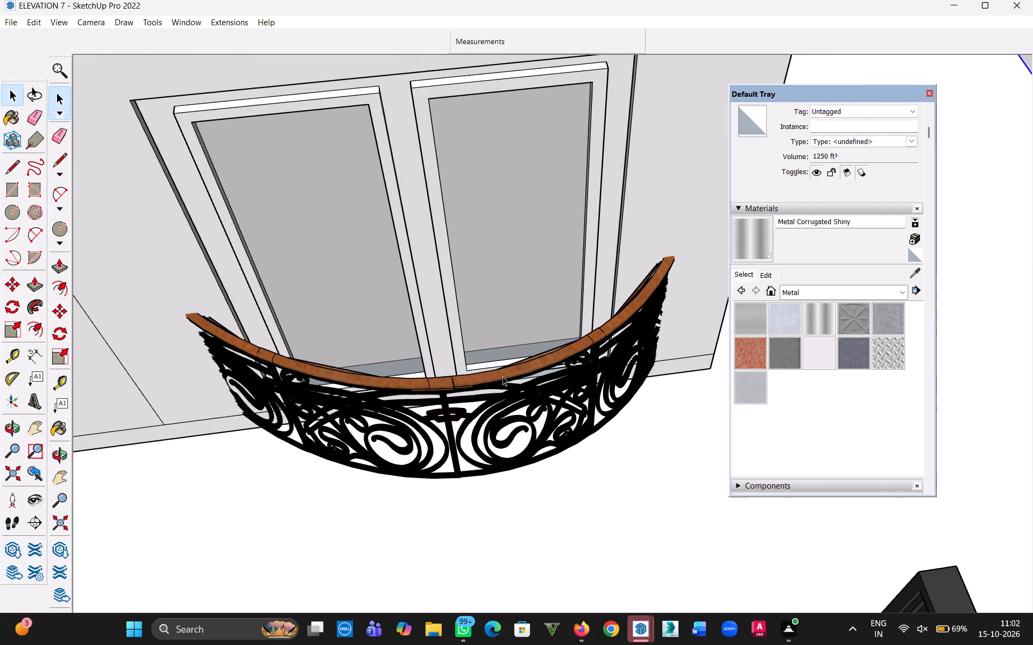
click(500, 376)
double_click(500, 376)
click(476, 386)
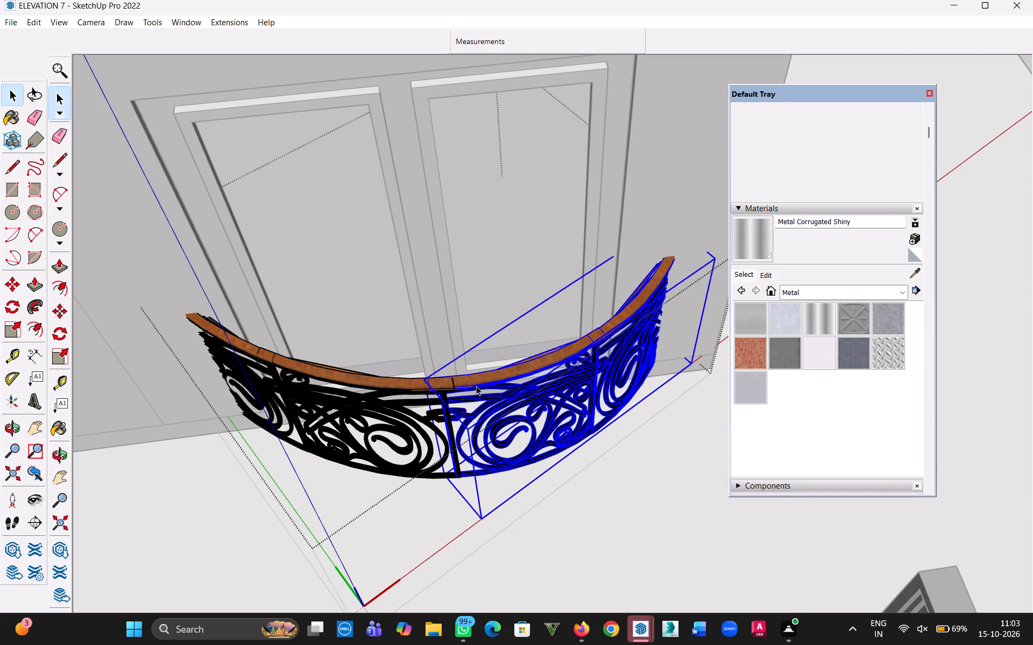
click(477, 377)
click(420, 386)
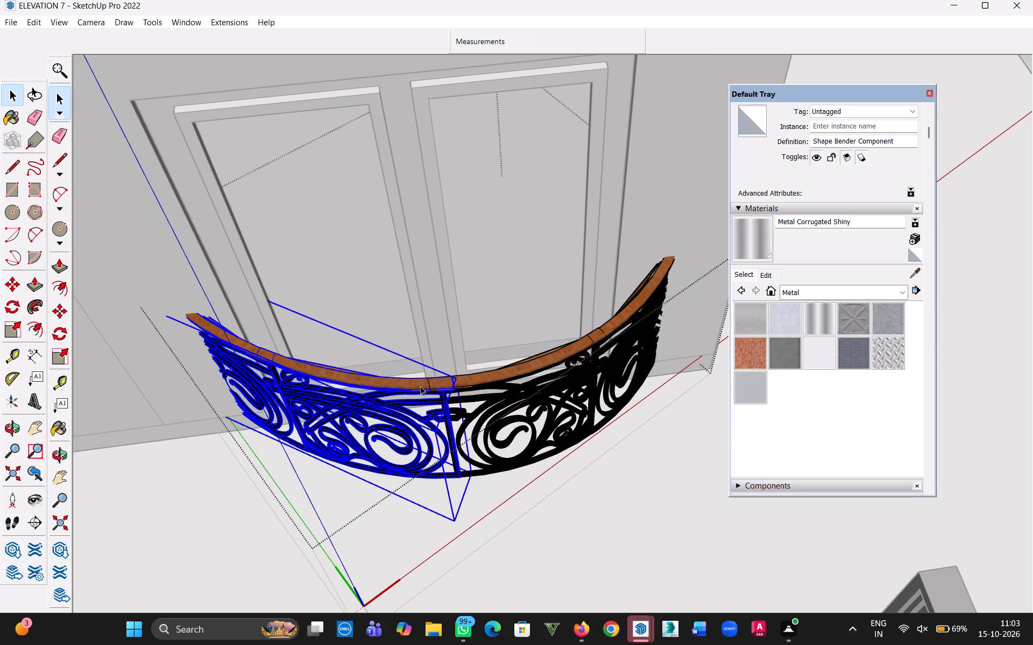
click(444, 381)
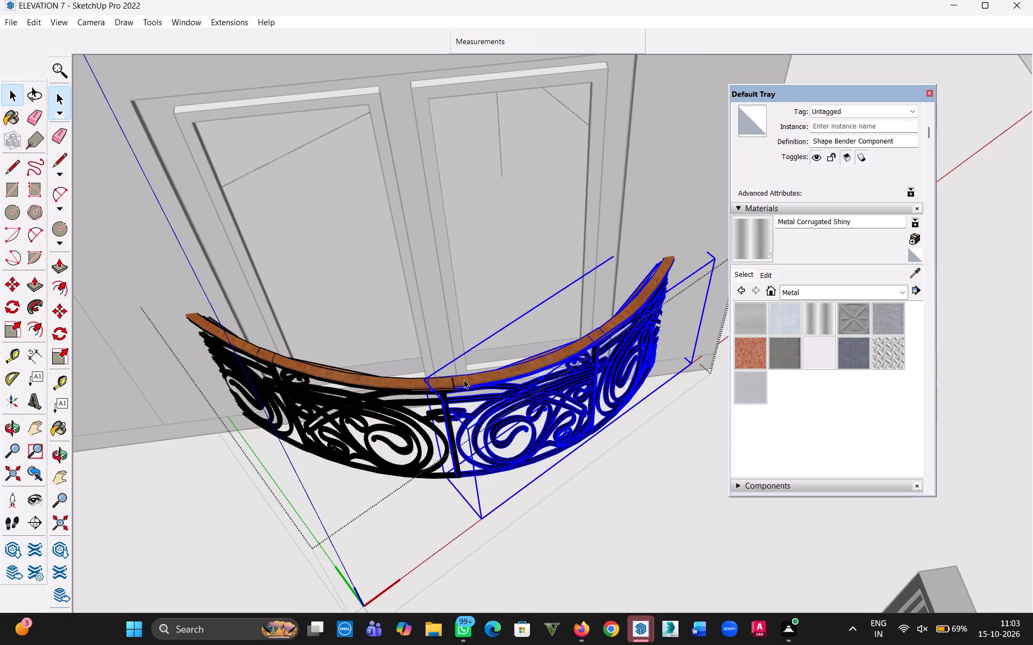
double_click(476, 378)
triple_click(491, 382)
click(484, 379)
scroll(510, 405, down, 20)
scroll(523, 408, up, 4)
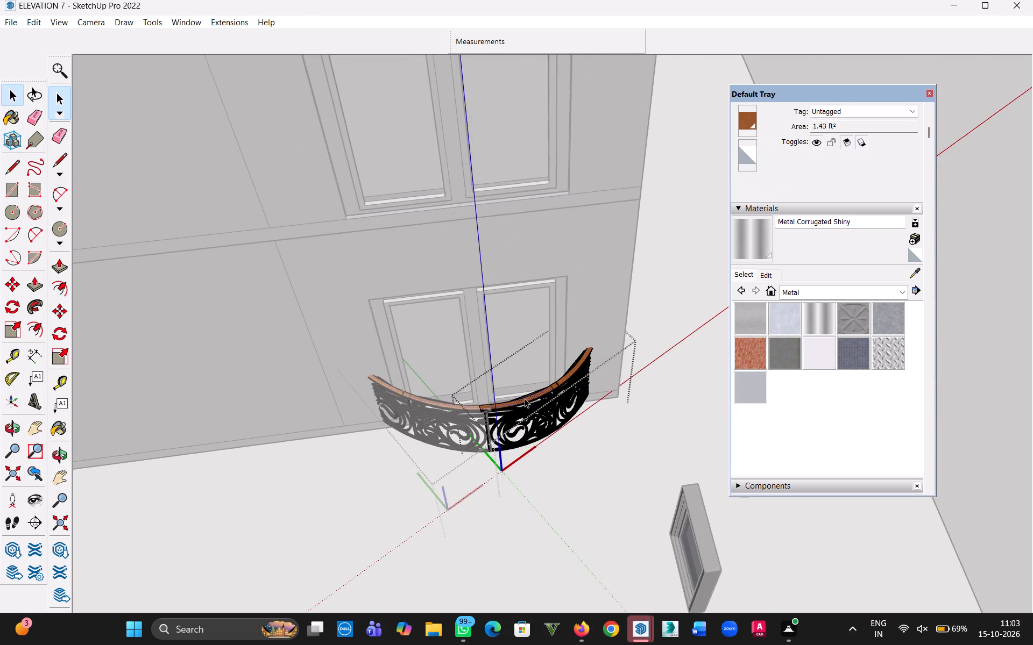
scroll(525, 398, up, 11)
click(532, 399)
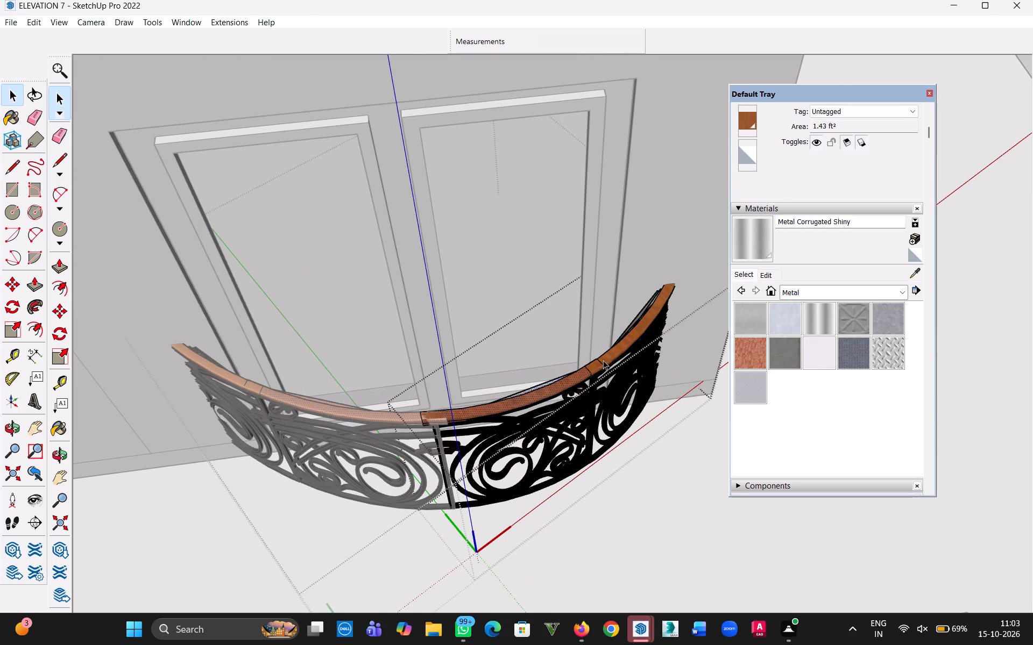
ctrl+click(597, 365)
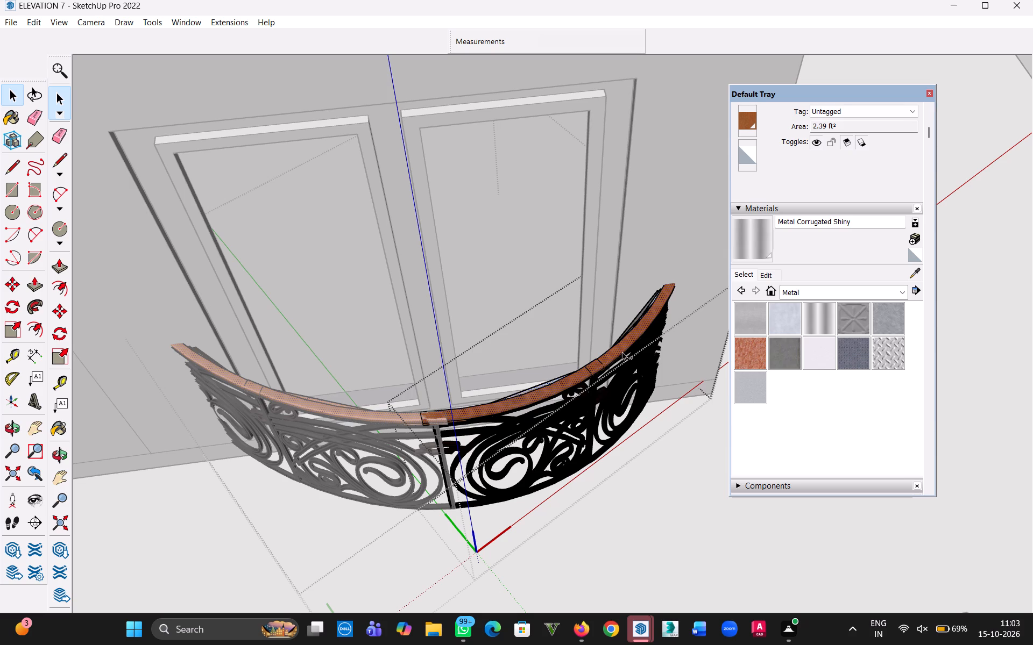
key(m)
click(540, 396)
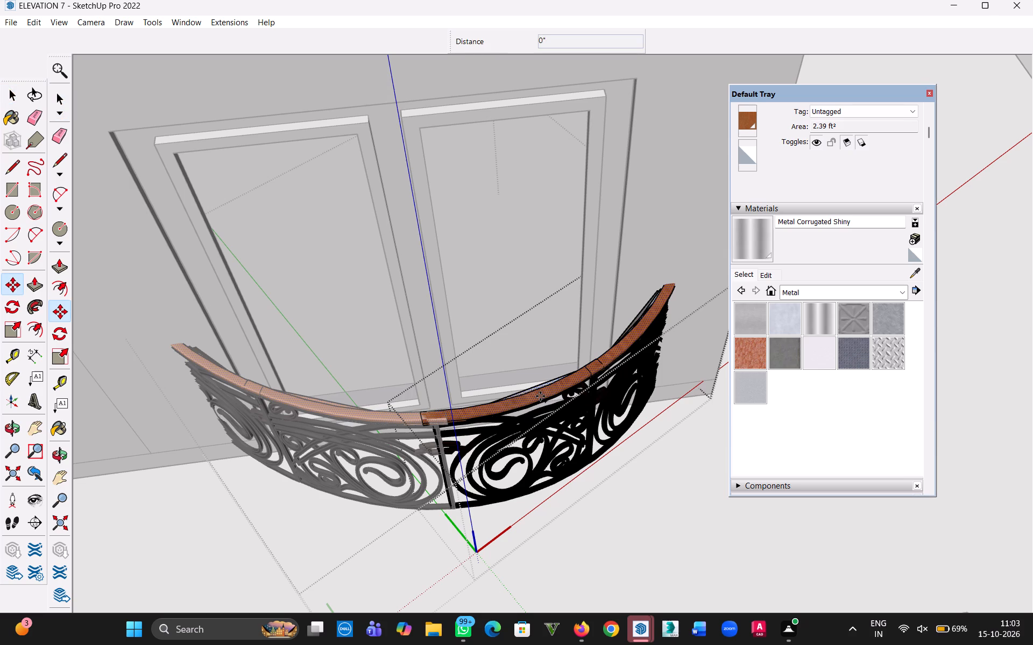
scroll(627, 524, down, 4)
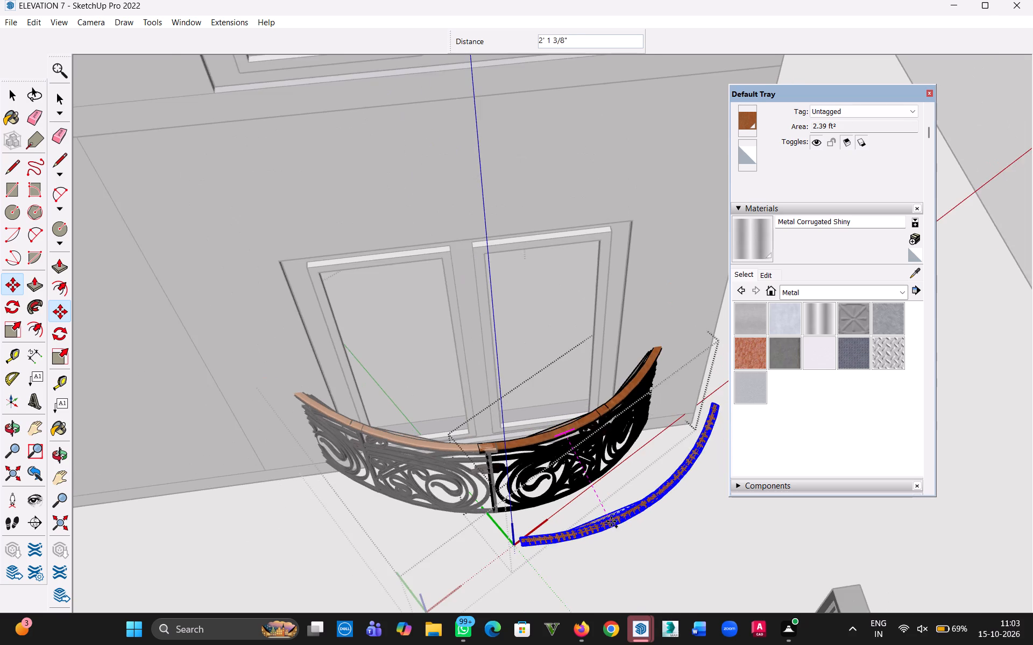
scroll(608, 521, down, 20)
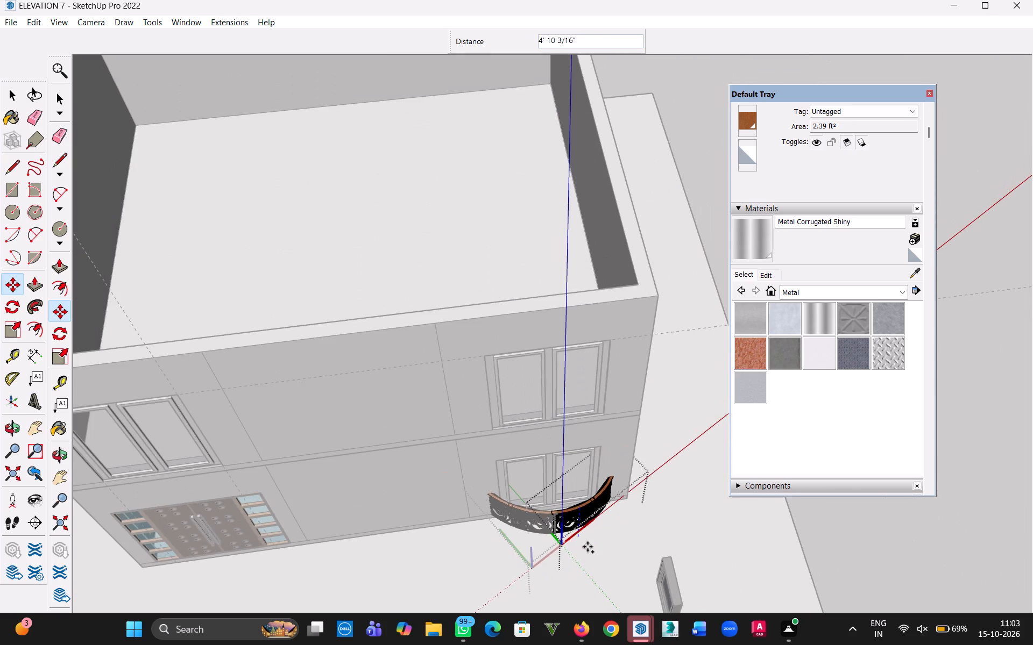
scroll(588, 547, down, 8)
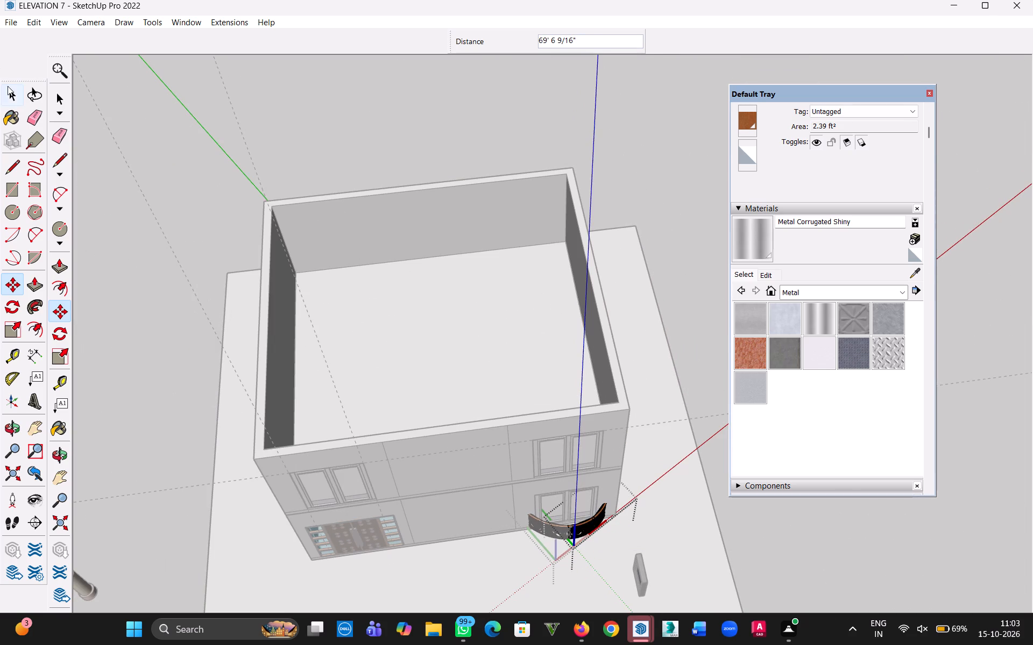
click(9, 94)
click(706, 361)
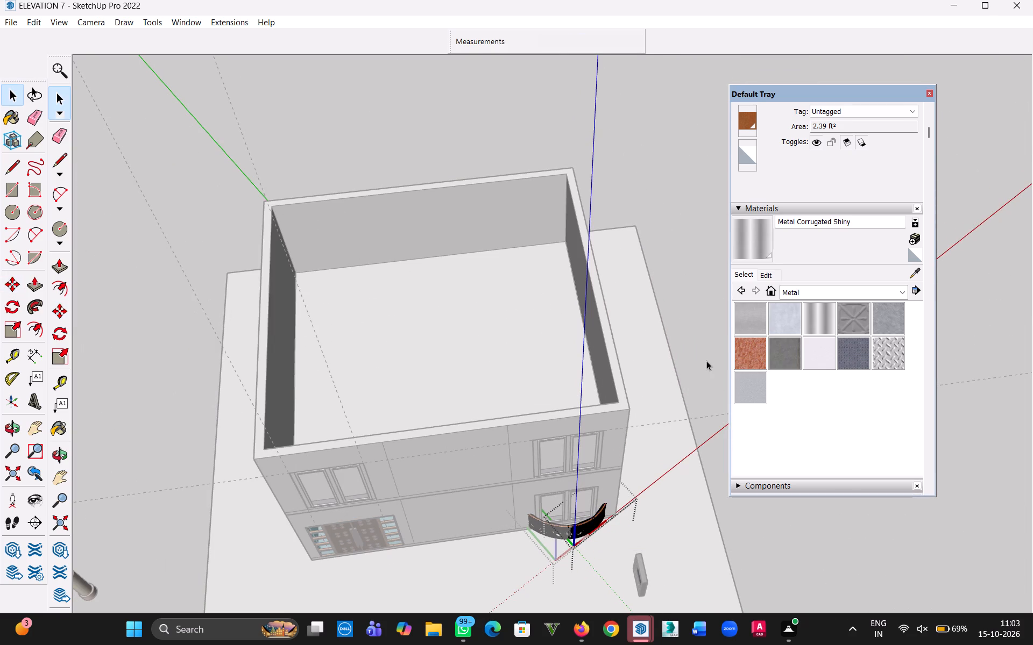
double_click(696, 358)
Examine the building's front facade and the fit of the curved railing at the ground-floor window from several angles.
middle_drag(492, 544, 479, 485)
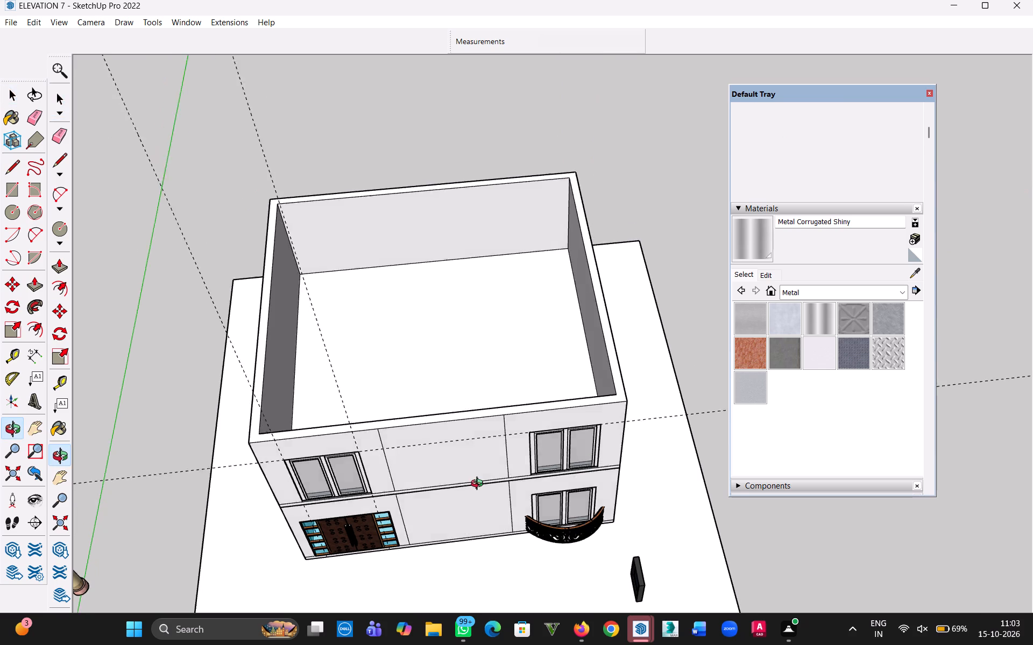
middle_drag(479, 485, 479, 323)
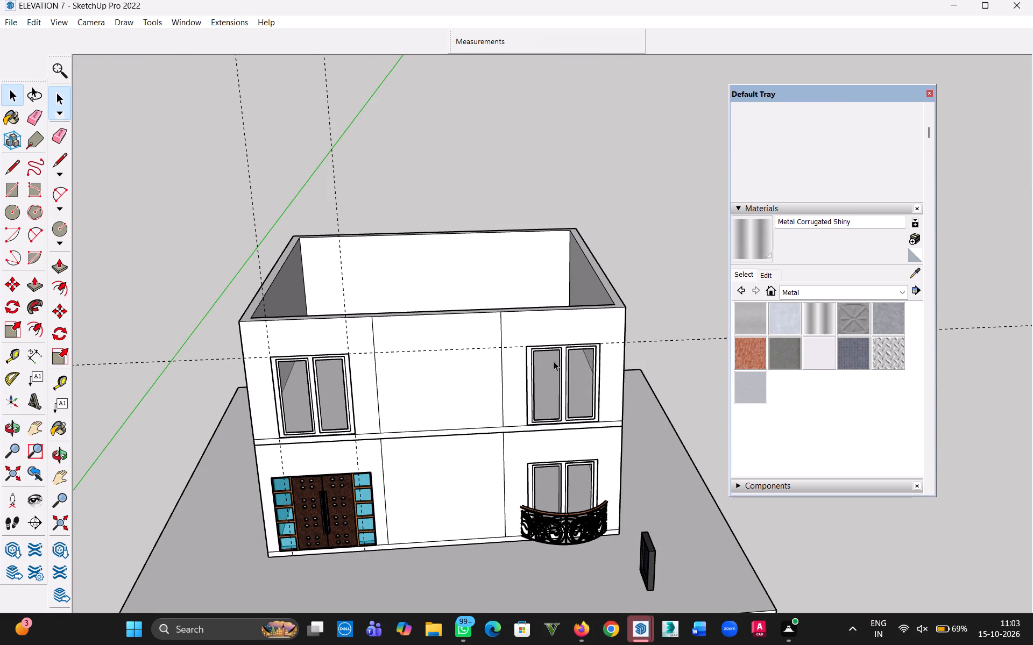
middle_drag(398, 474, 407, 404)
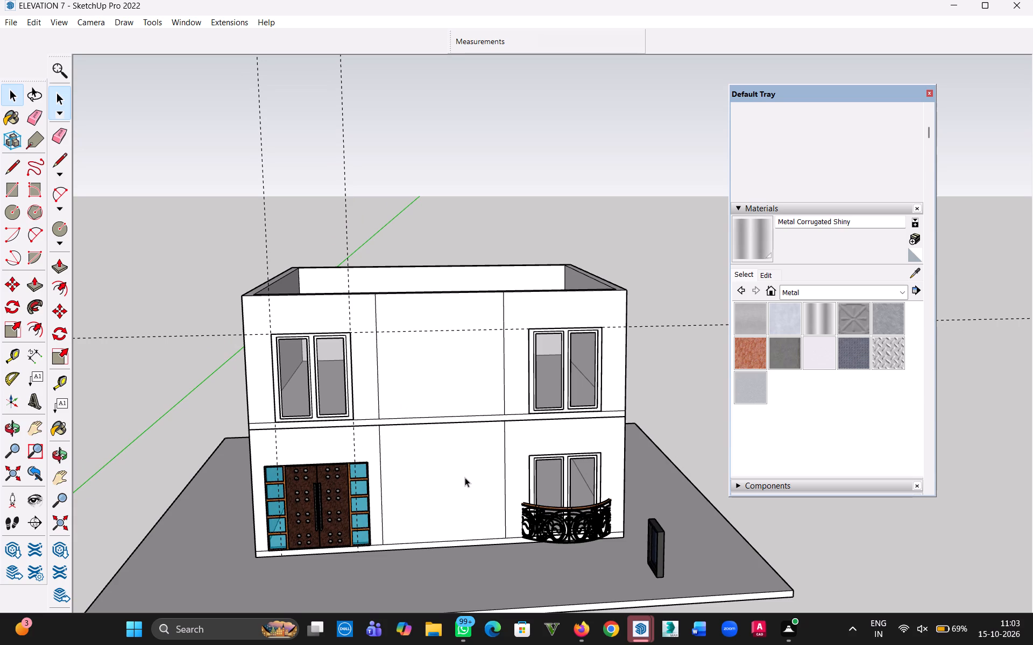
middle_drag(448, 433, 455, 637)
middle_drag(442, 439, 420, 183)
middle_drag(438, 372, 443, 399)
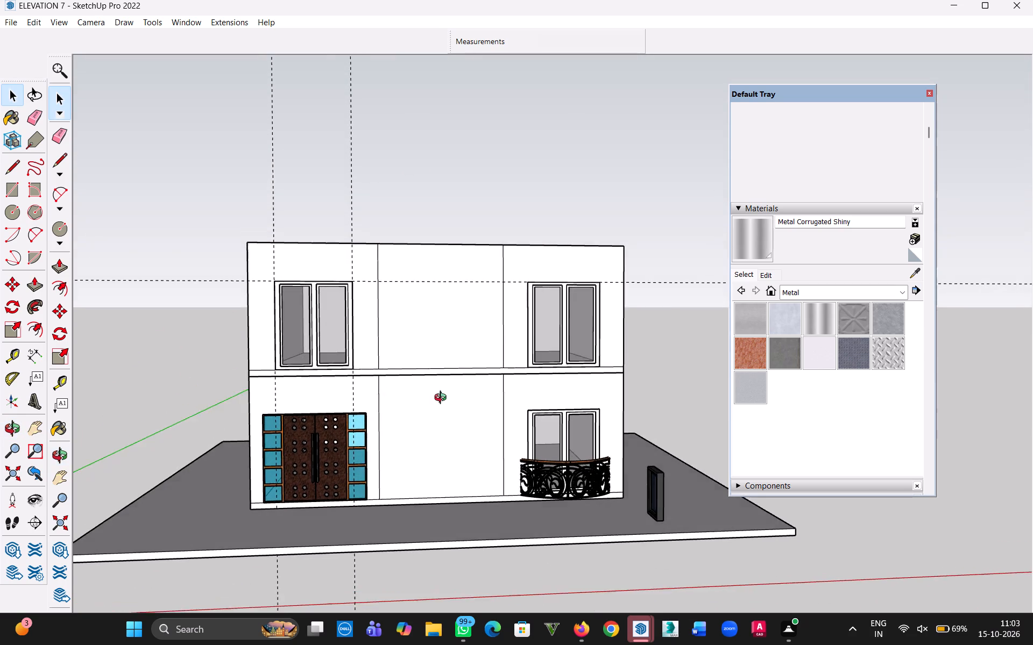
middle_drag(443, 399, 450, 556)
middle_drag(422, 403, 433, 478)
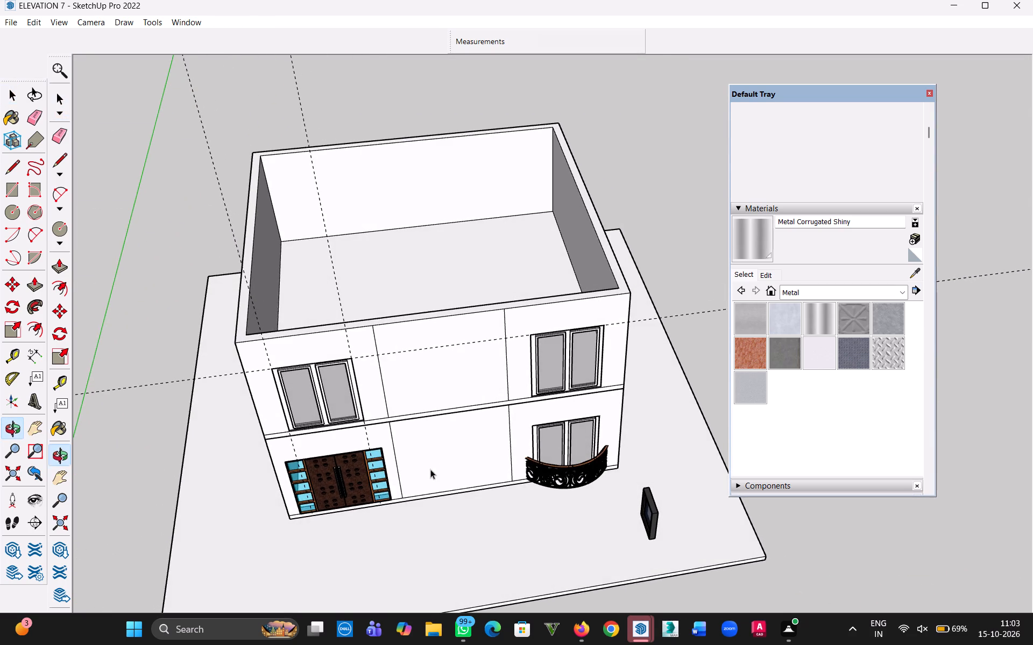
scroll(429, 446, down, 4)
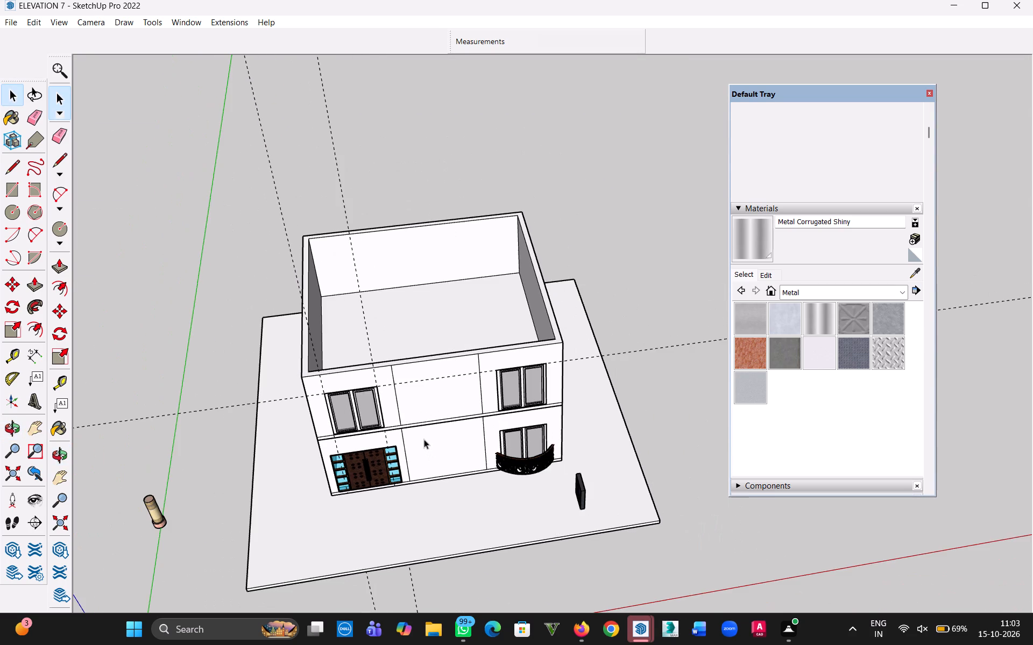
scroll(422, 434, down, 6)
middle_drag(420, 424, 420, 332)
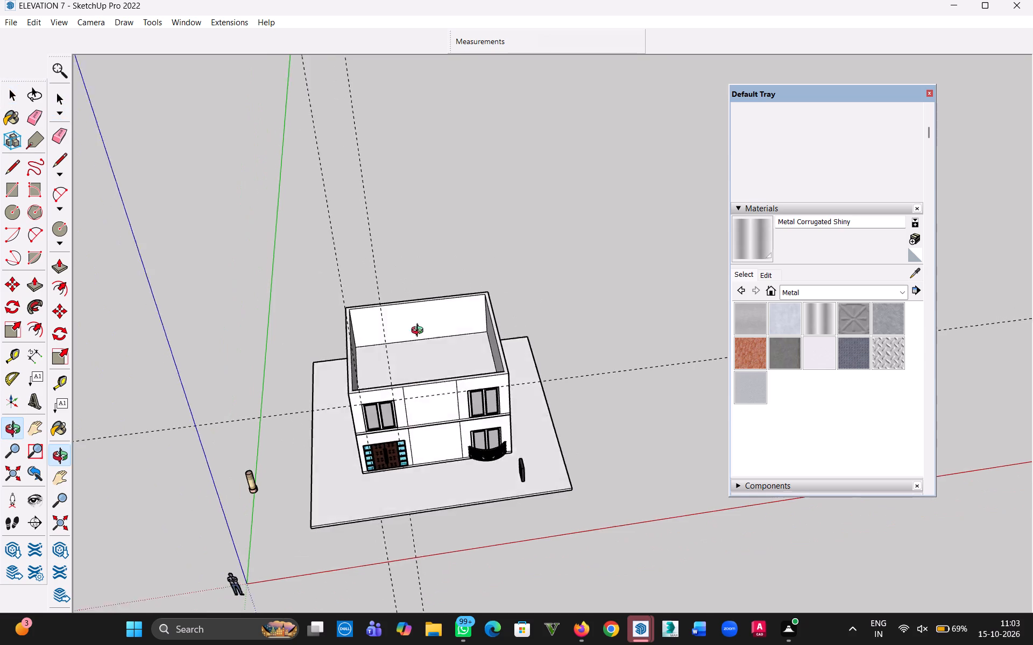
middle_drag(420, 332, 426, 420)
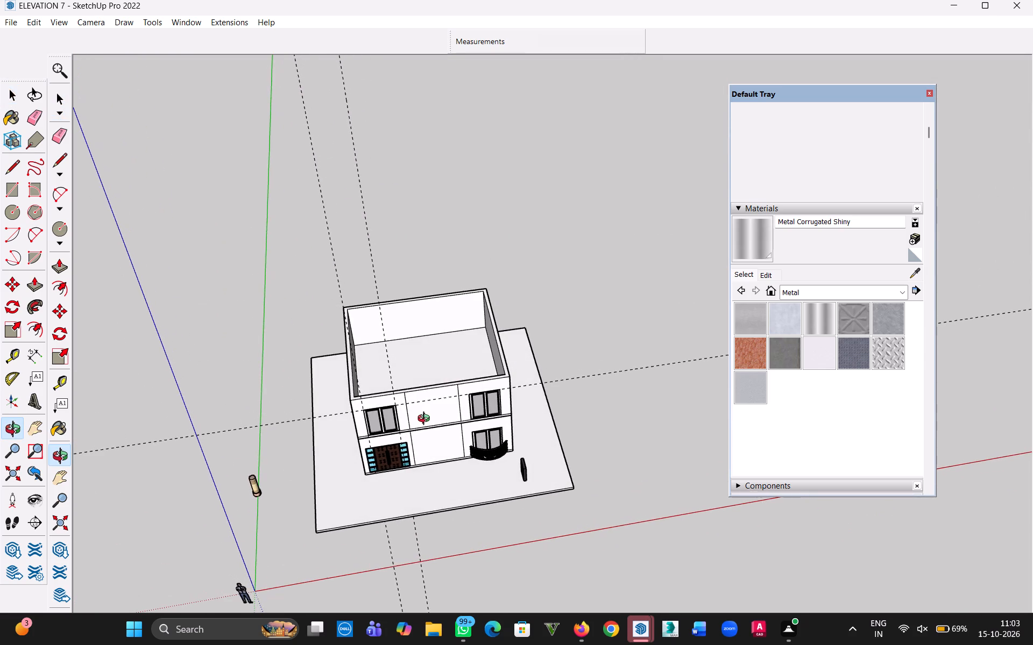
middle_drag(426, 420, 391, 220)
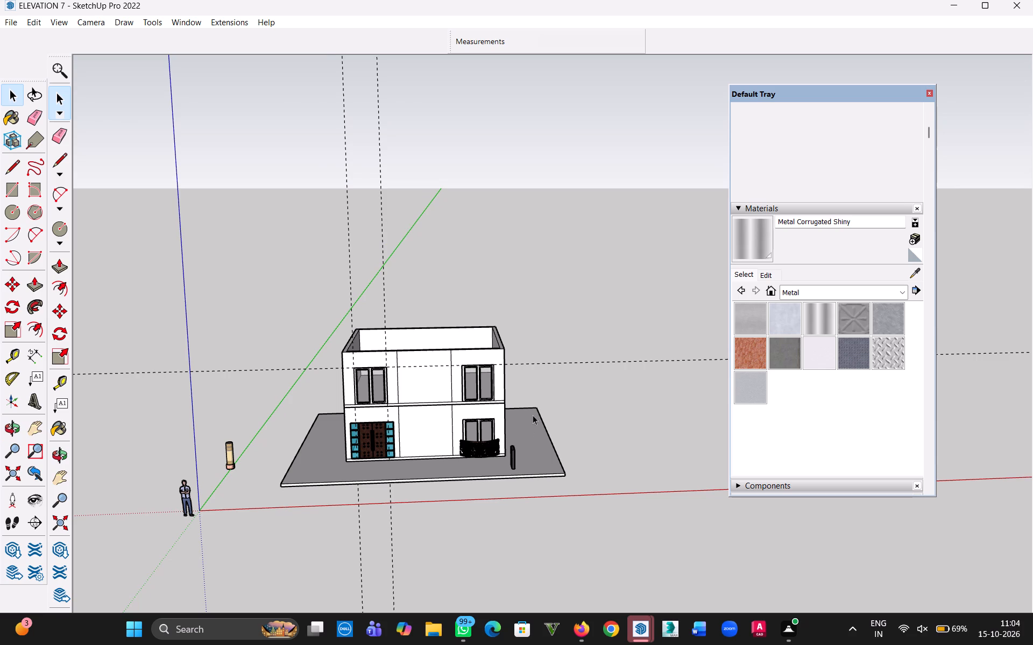
scroll(532, 417, up, 20)
scroll(436, 381, up, 2)
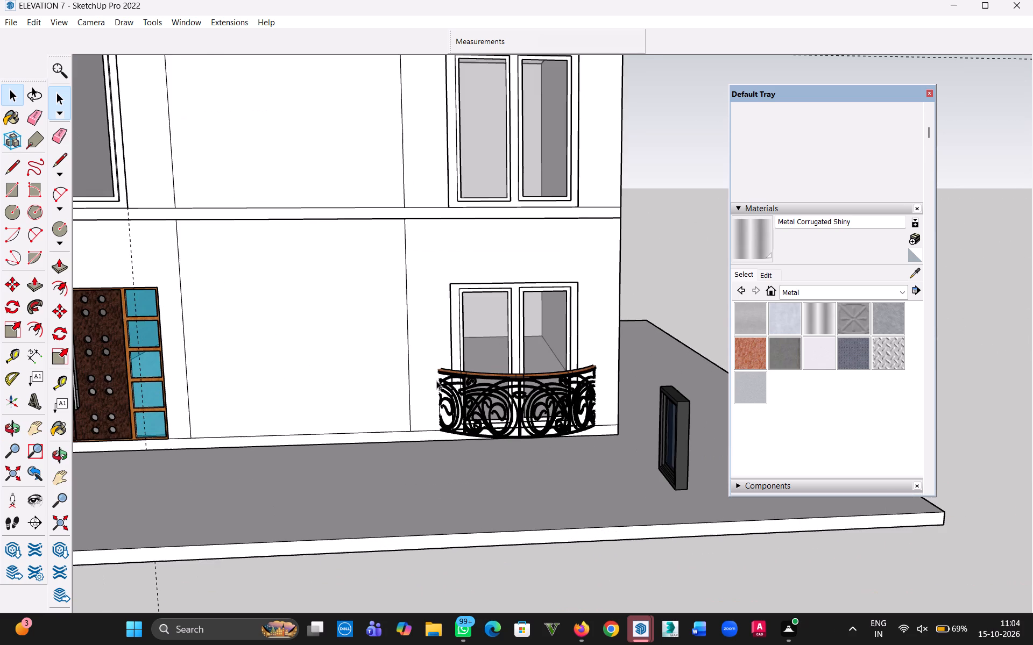
middle_drag(449, 372, 462, 440)
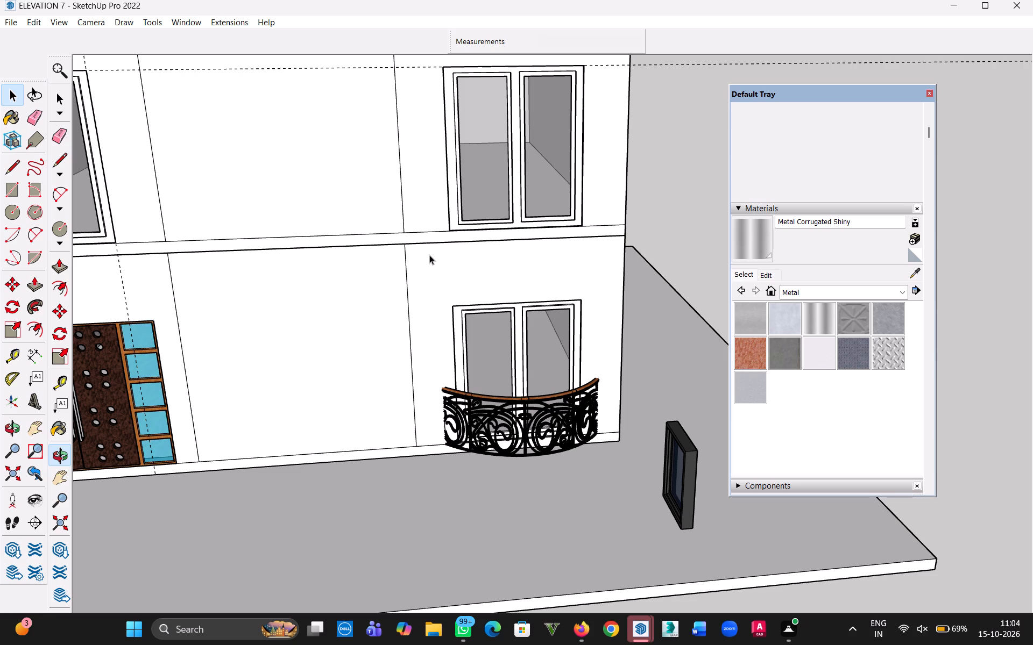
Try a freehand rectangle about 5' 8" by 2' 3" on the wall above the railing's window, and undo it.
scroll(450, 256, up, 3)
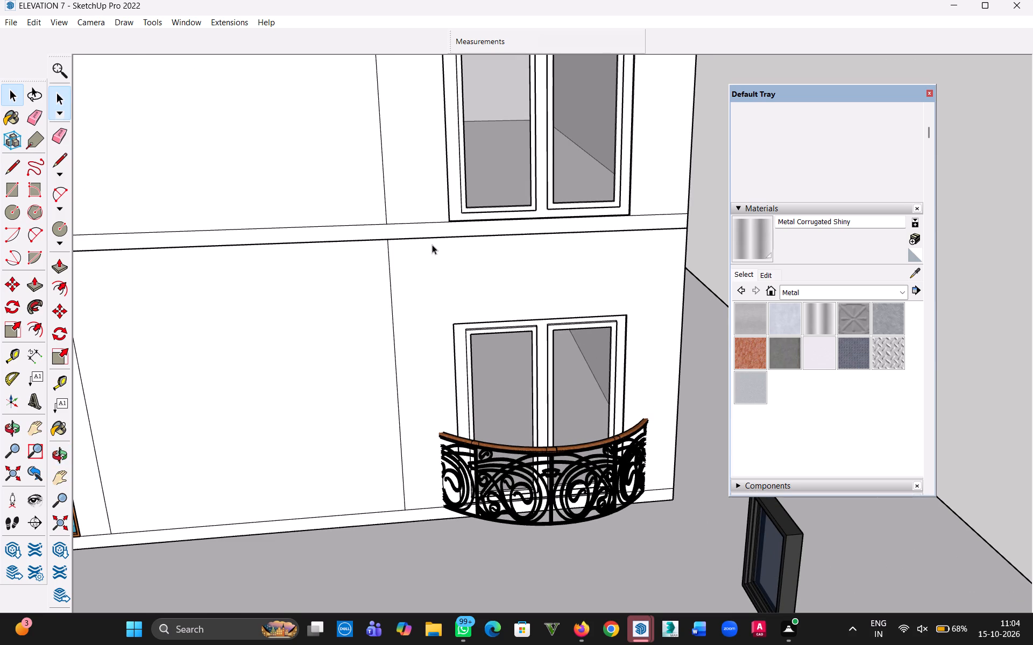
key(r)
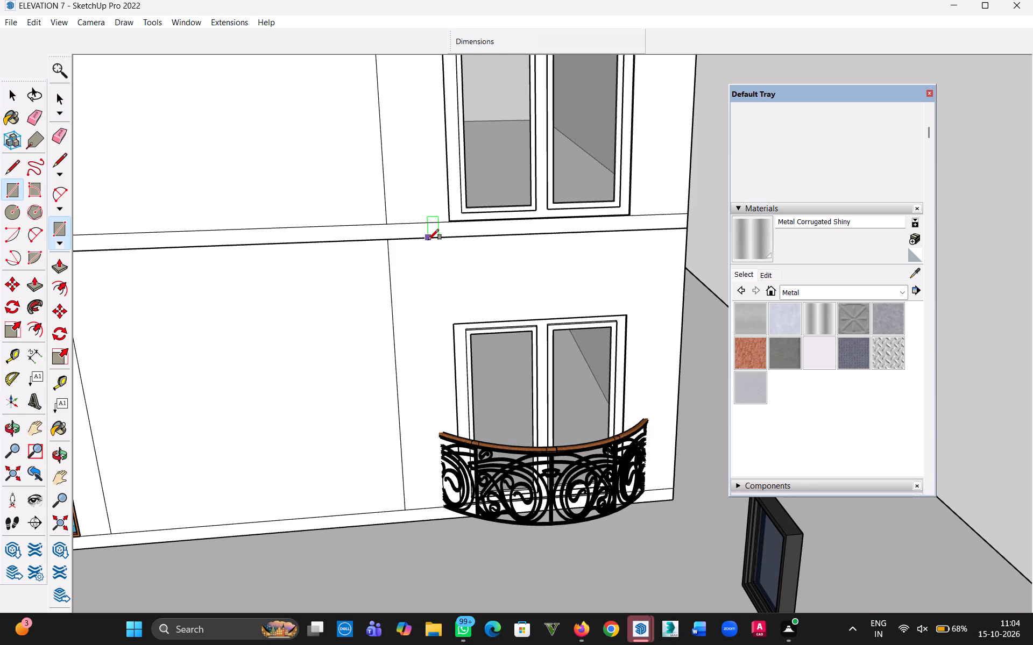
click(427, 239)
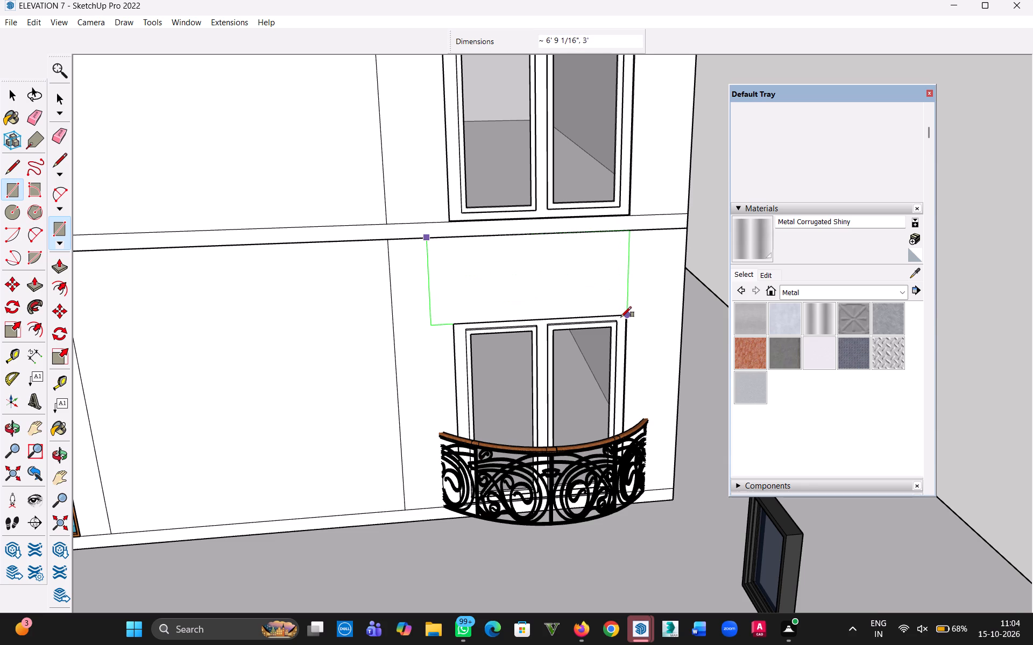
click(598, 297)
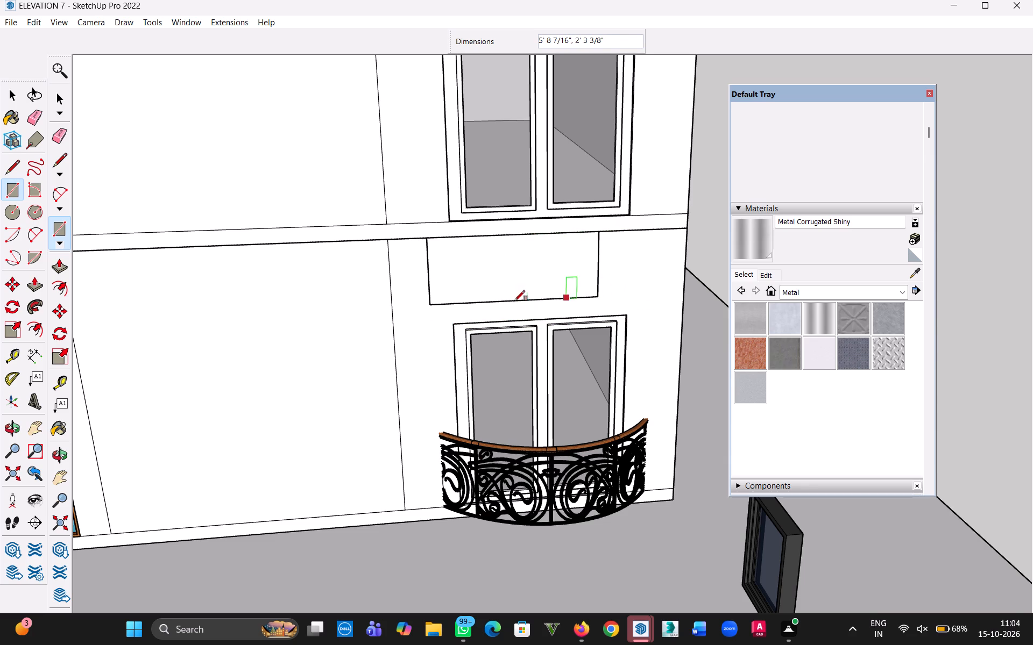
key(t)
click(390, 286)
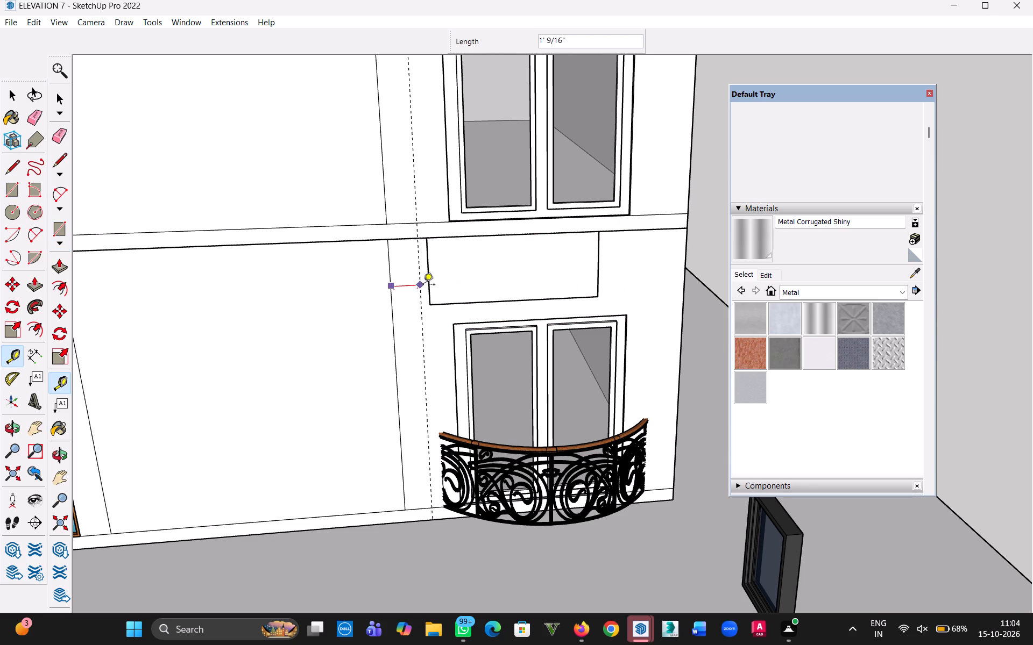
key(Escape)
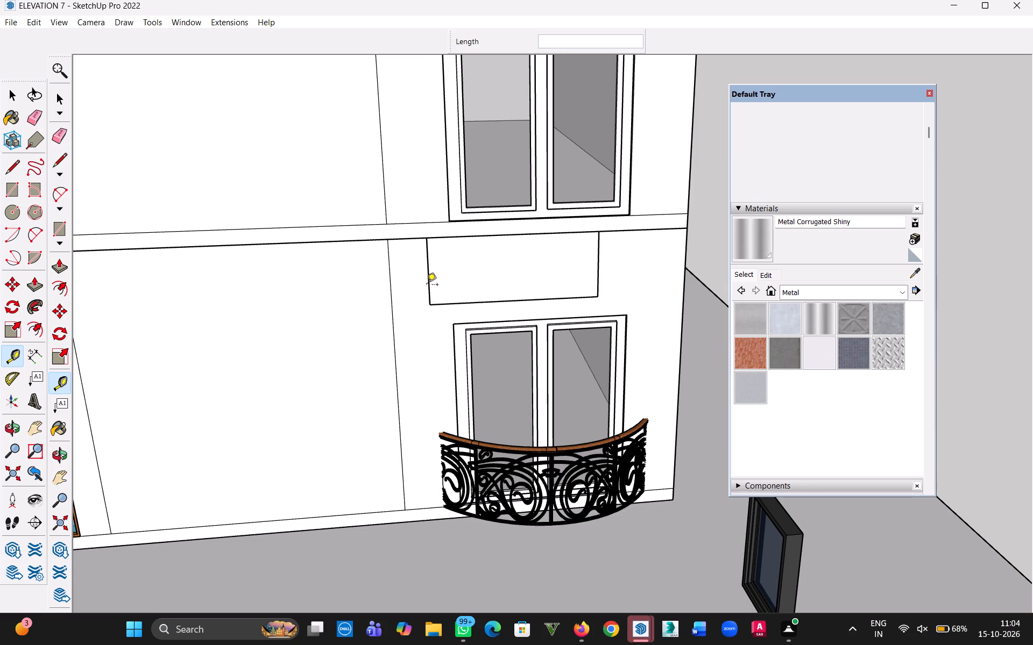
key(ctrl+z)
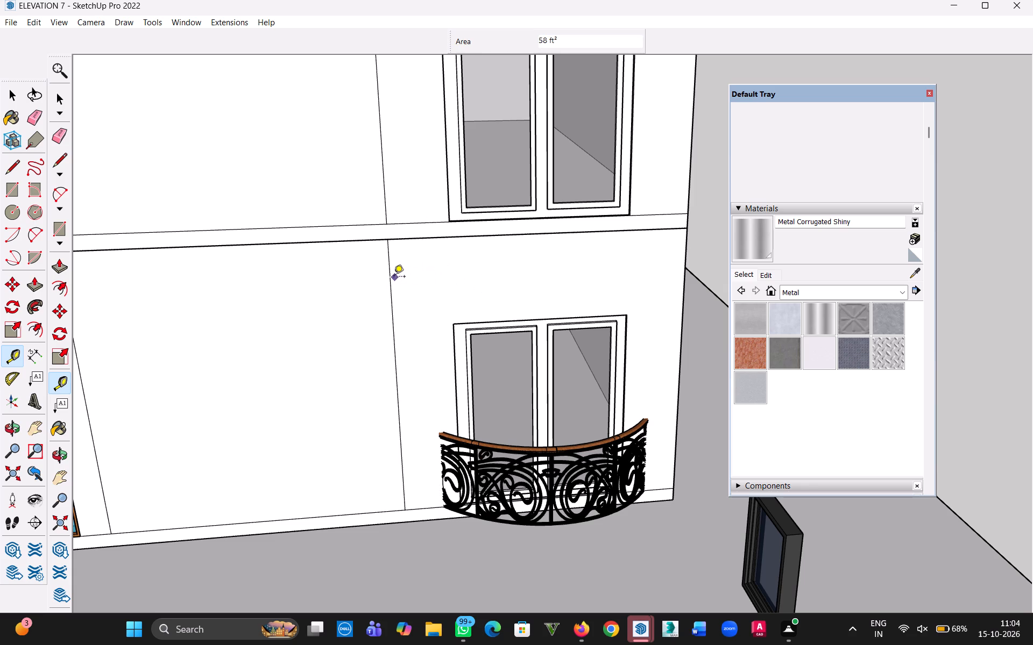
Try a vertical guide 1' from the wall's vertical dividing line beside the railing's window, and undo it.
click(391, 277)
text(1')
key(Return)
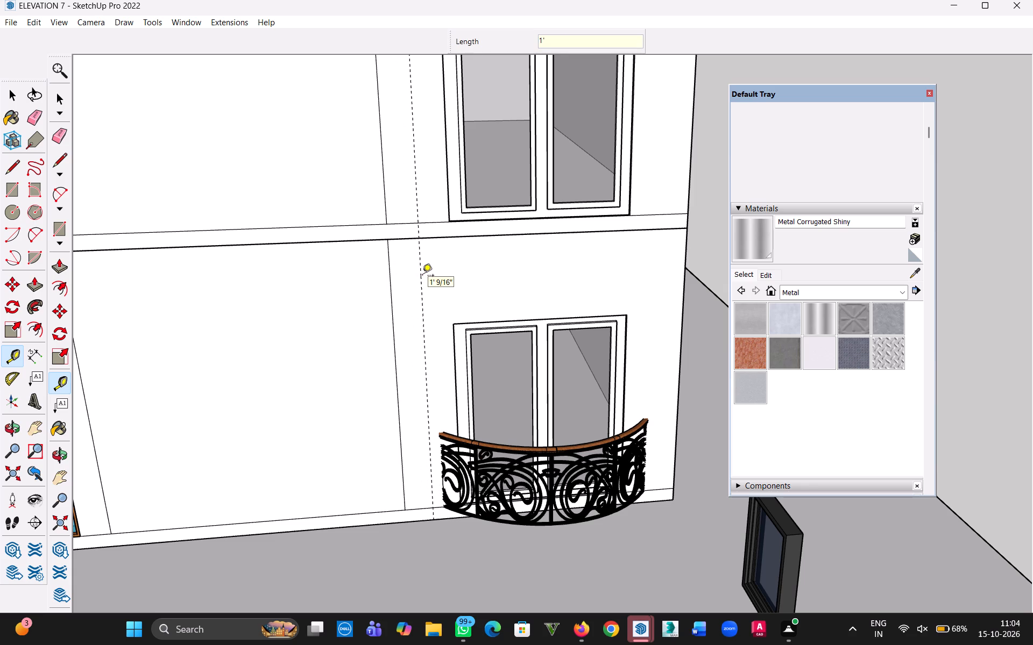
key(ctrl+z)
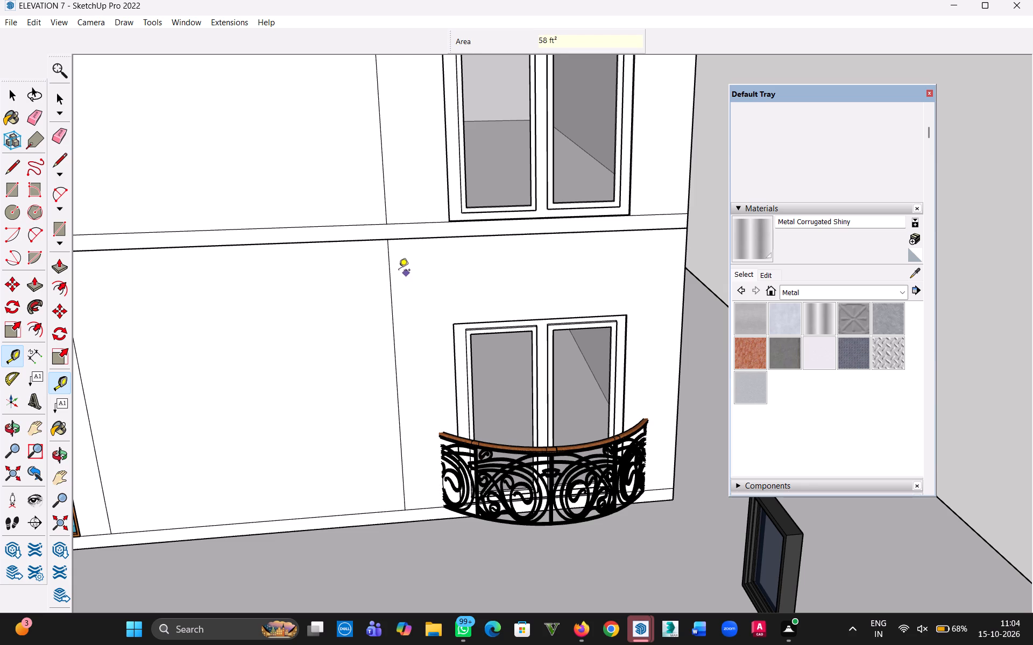
Place vertical guides 1'4" in from the wall's dividing line and 1'4" in from the building corner, flanking the railing's window.
click(389, 268)
text(1'4")
key(Return)
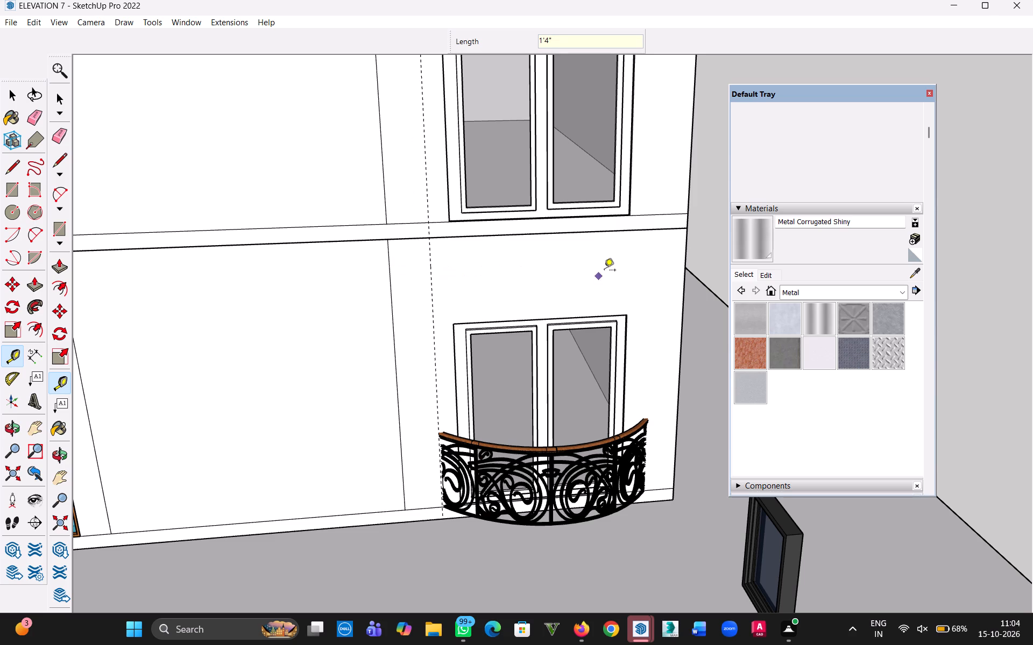
click(688, 246)
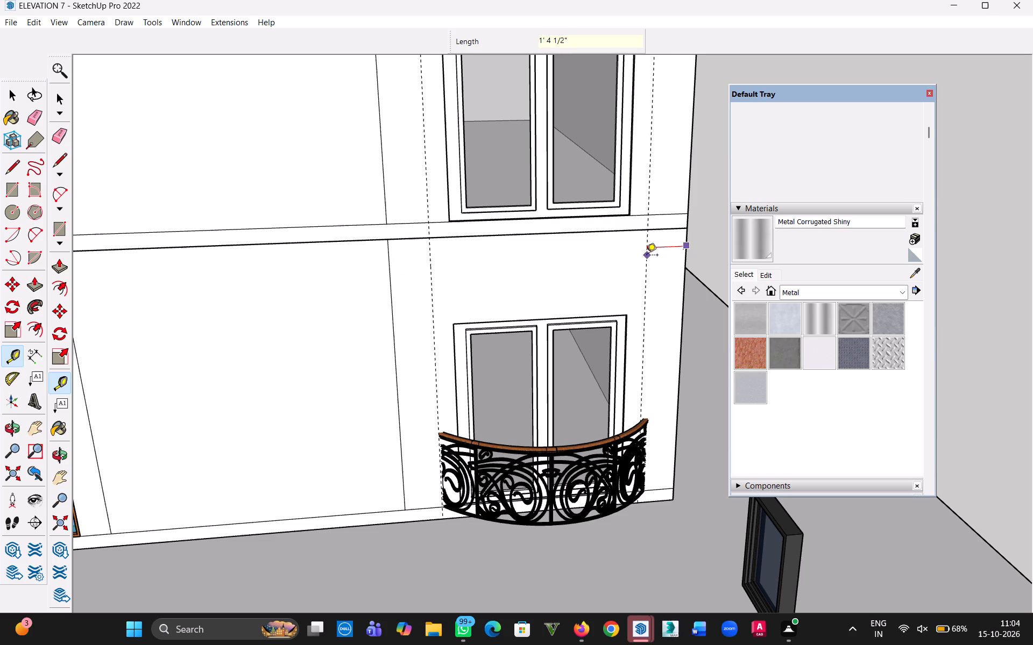
text(1')
text(4")
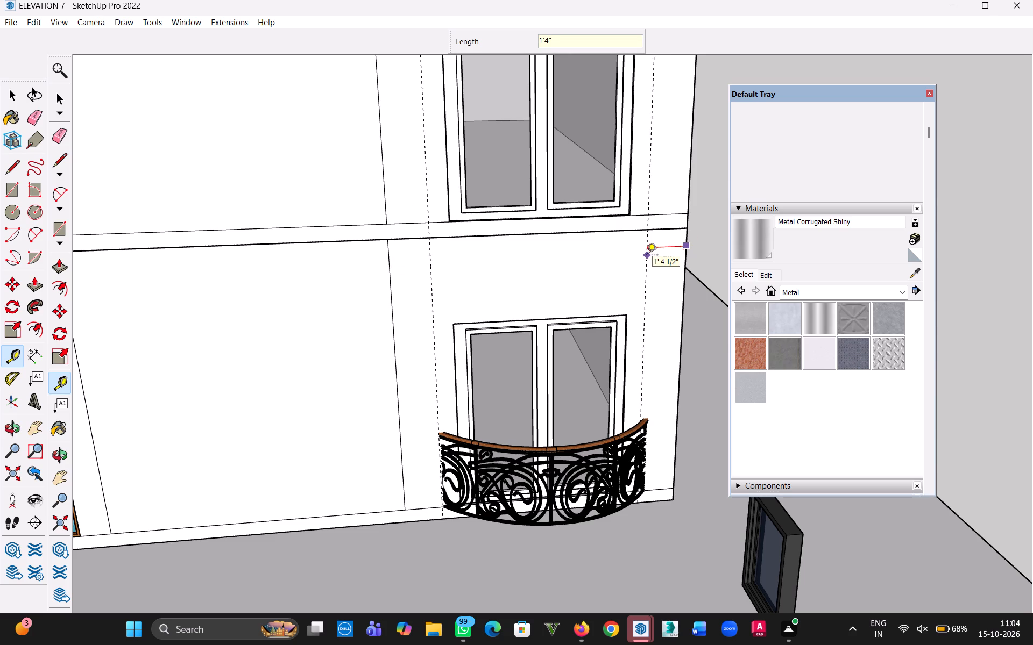
key(Return)
Draw a 7' 4" by 3' rectangle between the two guides, from the floor band's lower edge down to the ground-floor window's top.
key(r)
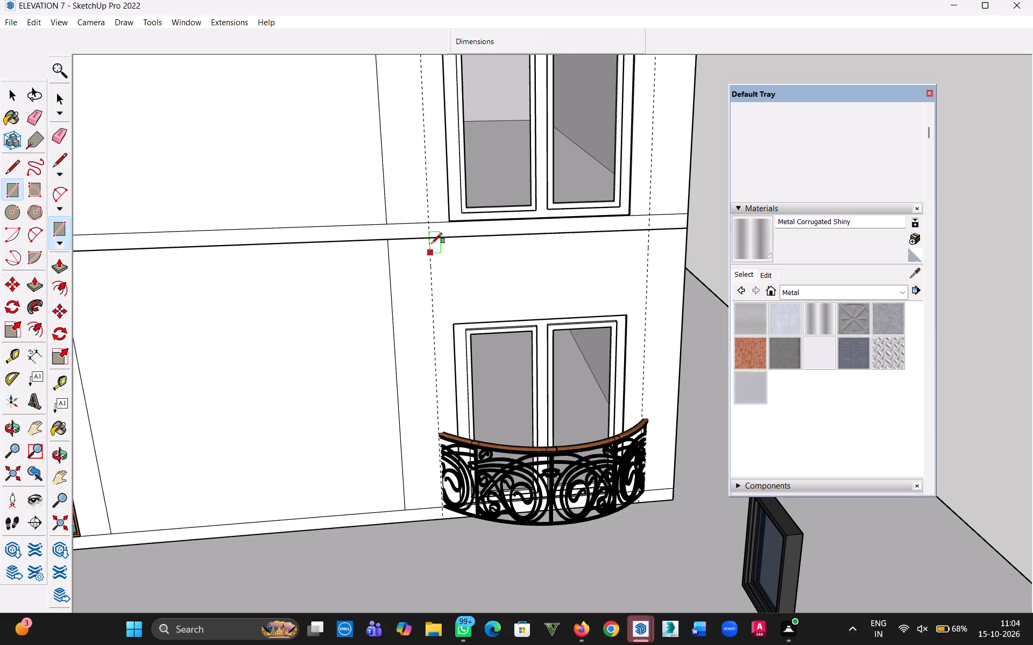
click(429, 238)
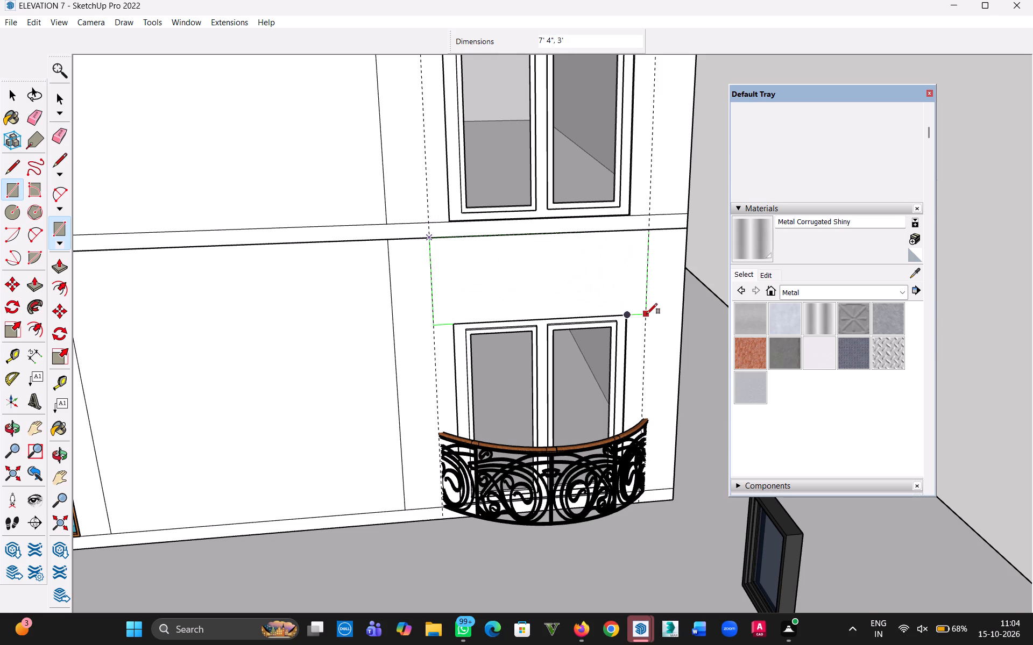
click(648, 308)
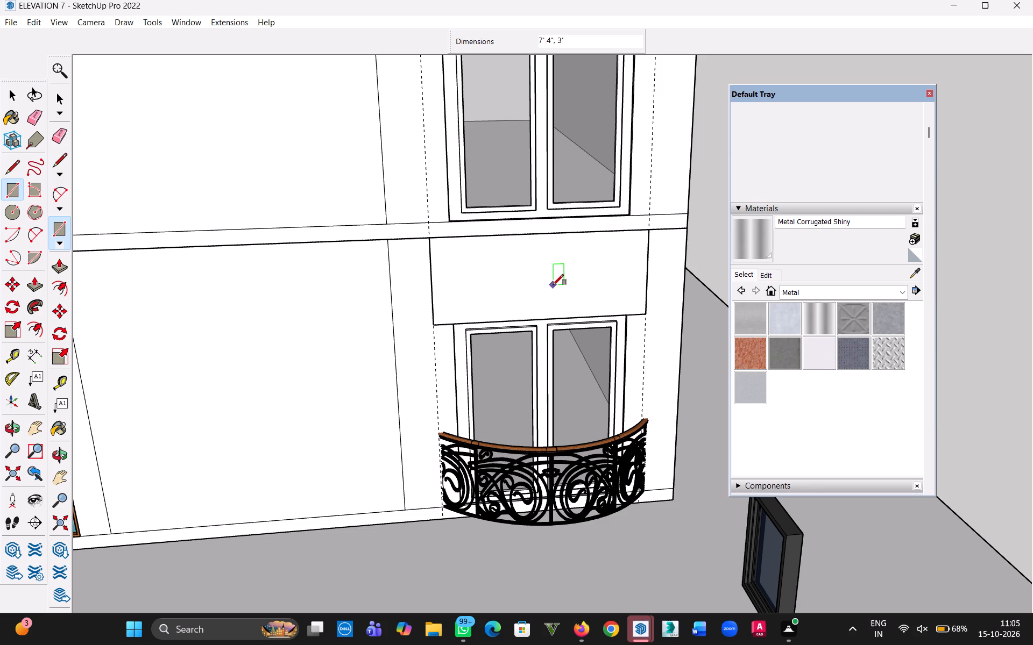
Push/Pull the rectangle above the ground-floor window outward from the wall.
key(p)
click(561, 269)
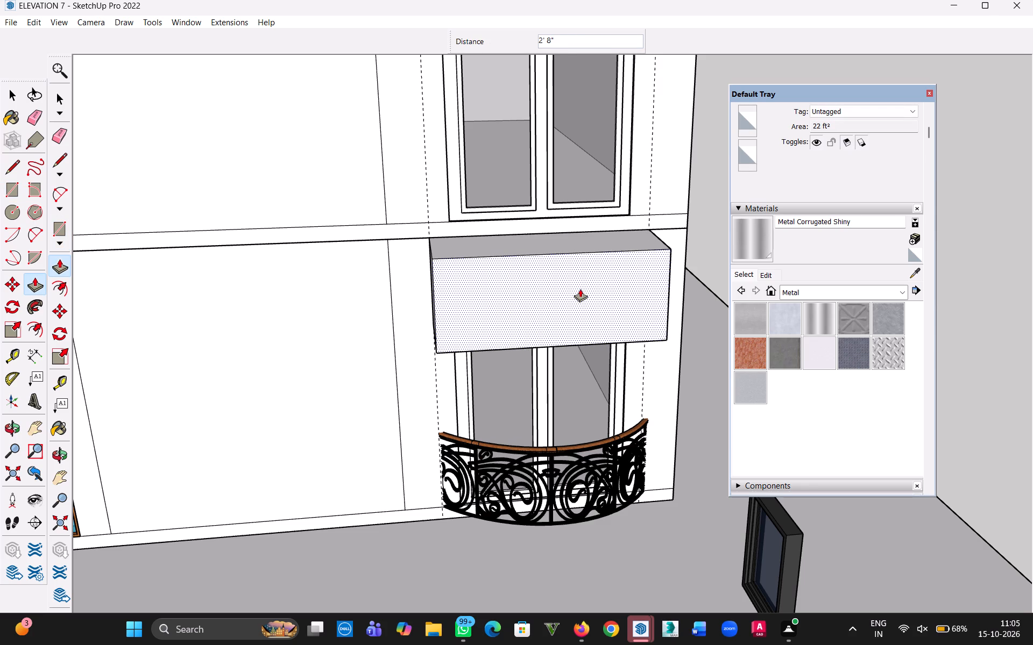
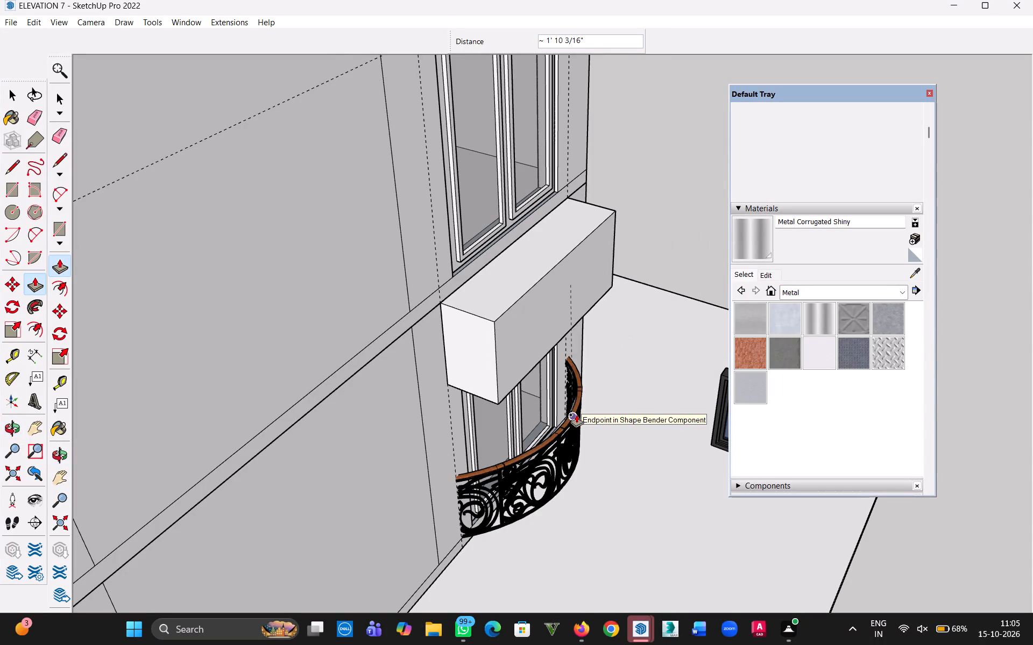
Set the Push/Pull projection of the block above the ground-floor window to 3' out from the wall.
middle_drag(576, 418, 236, 397)
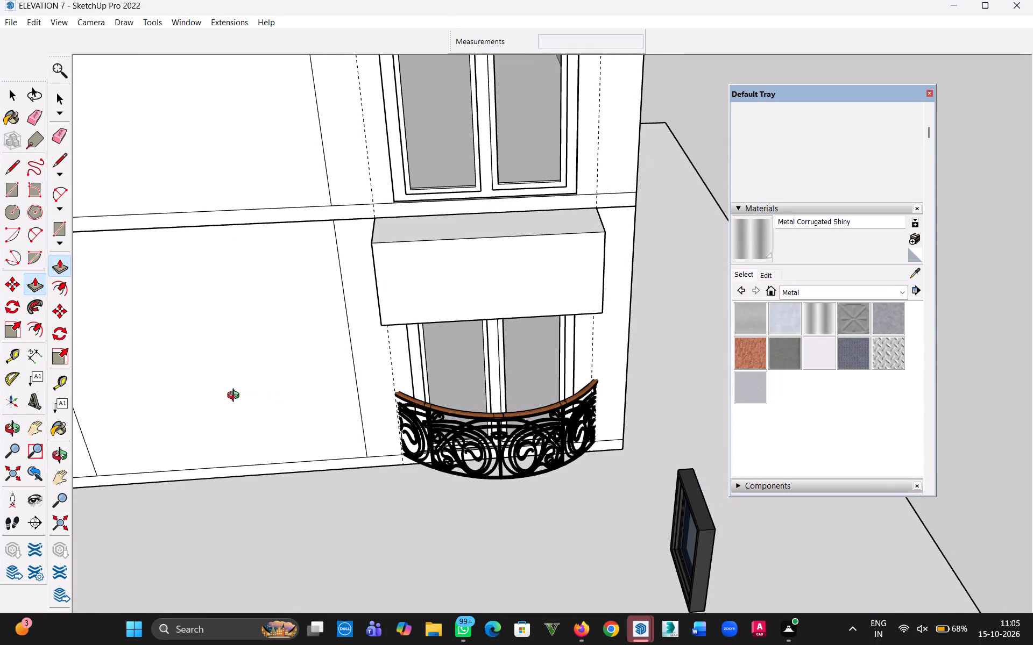
middle_drag(236, 397, 302, 415)
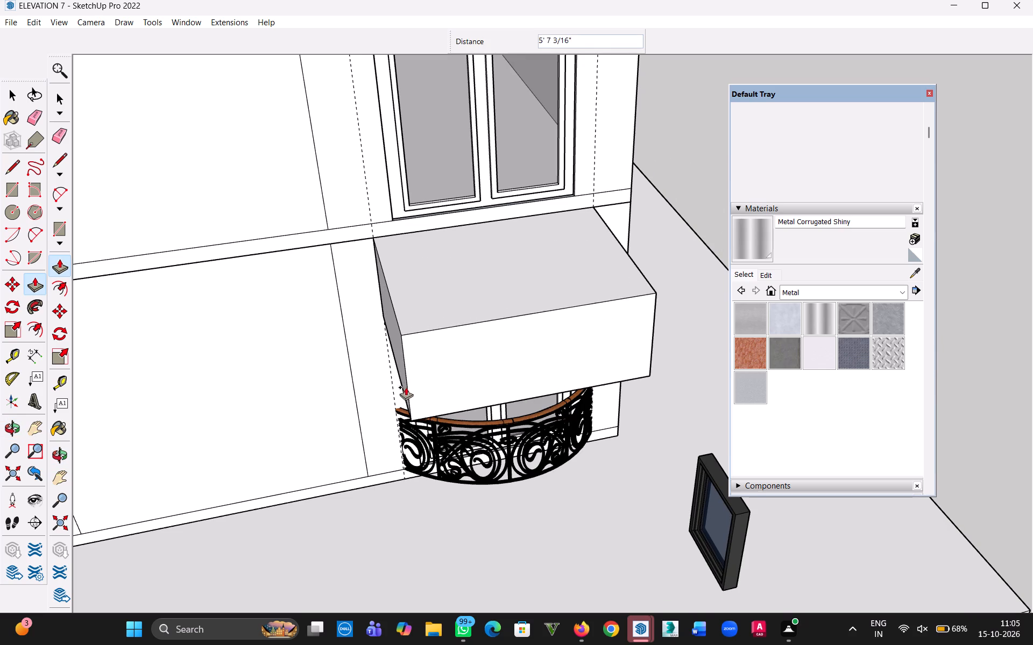
middle_drag(404, 388, 646, 363)
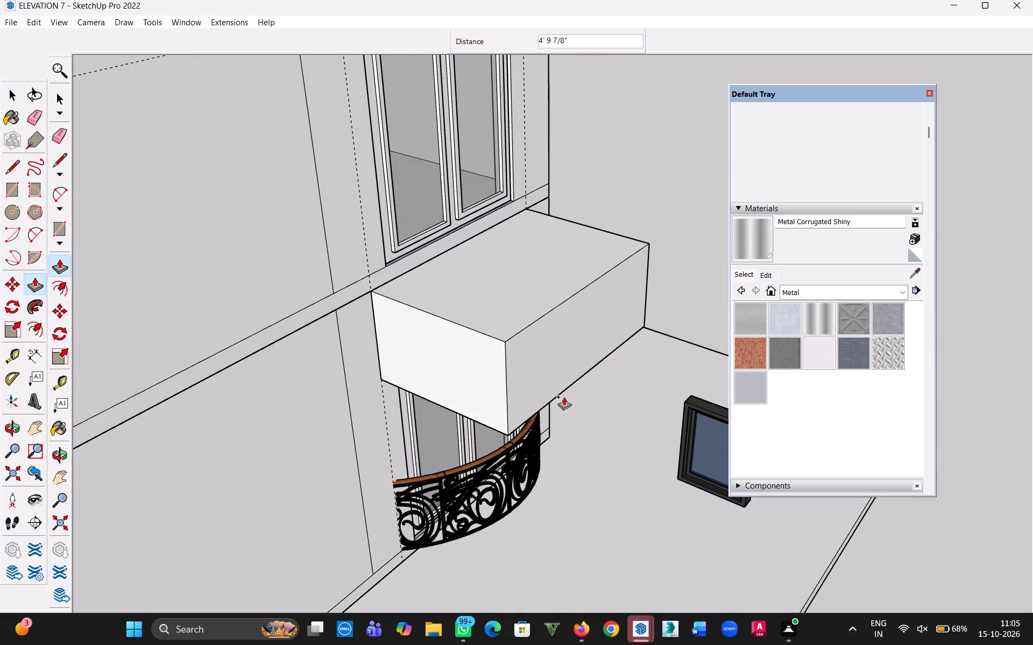
text(3')
key(Return)
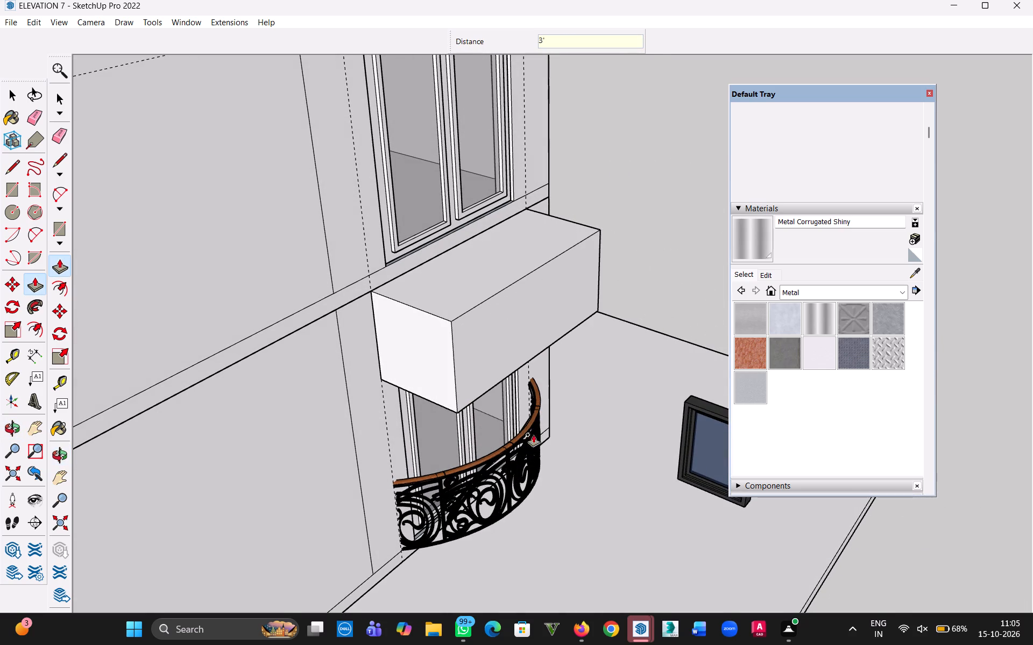
Copy the curved railing straight up about 10' 6" onto the floor band in front of the upper window above the block.
middle_drag(541, 436, 140, 465)
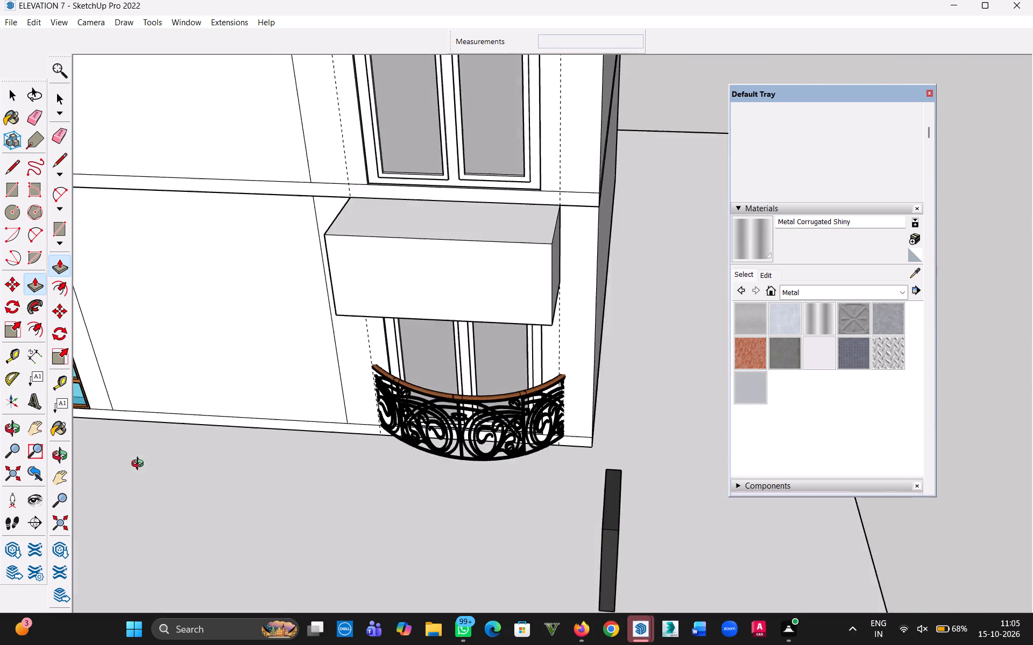
middle_drag(140, 465, 197, 433)
scroll(110, 229, down, 2)
click(17, 91)
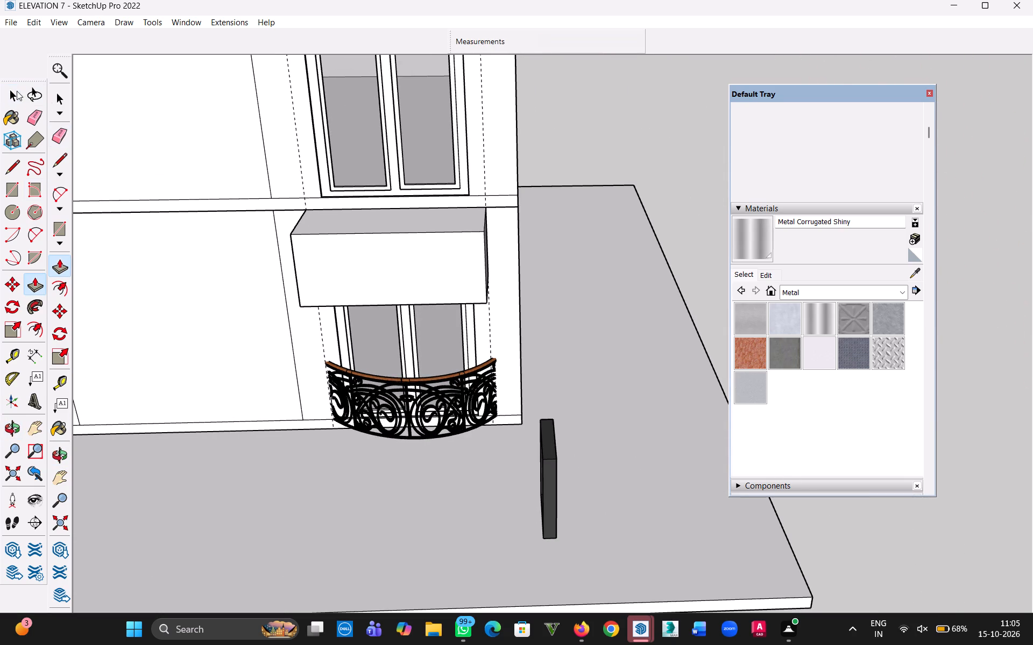
click(405, 393)
scroll(341, 435, up, 5)
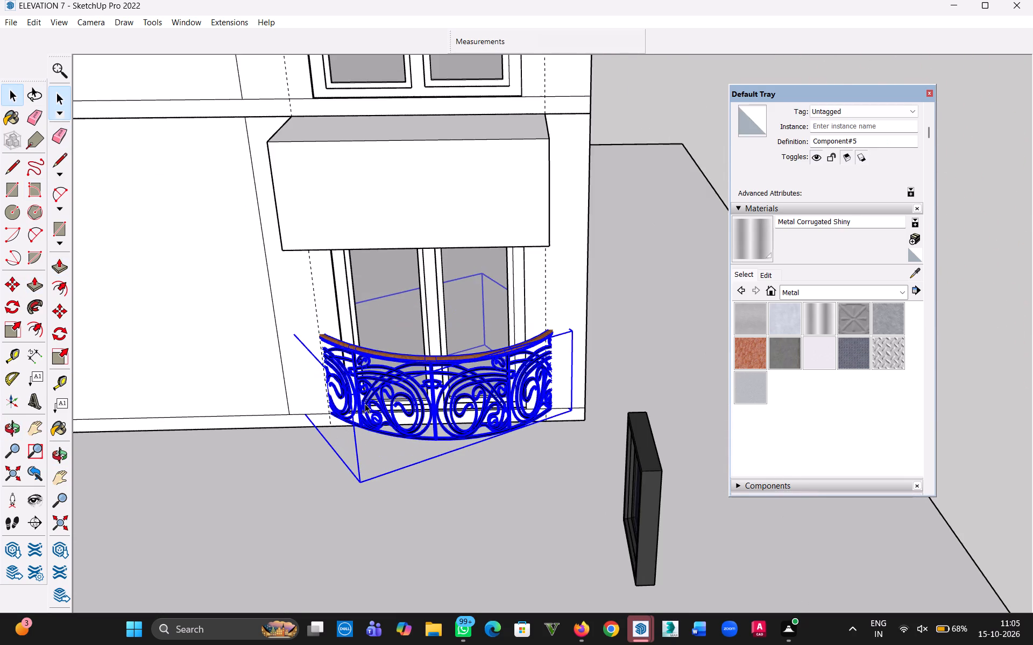
scroll(365, 404, up, 18)
key(m)
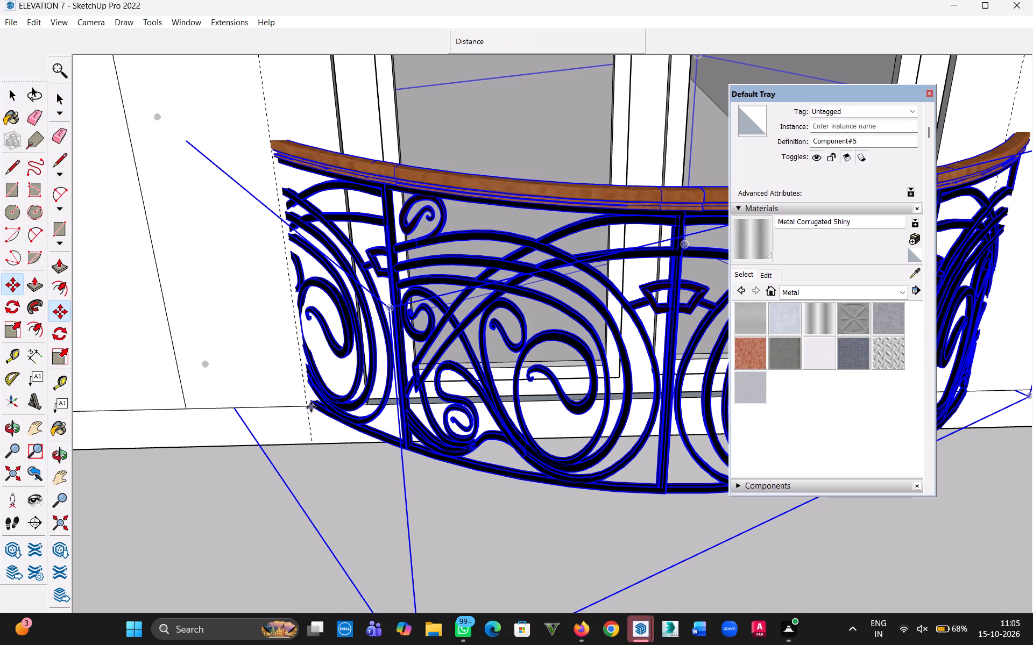
click(311, 407)
key(h)
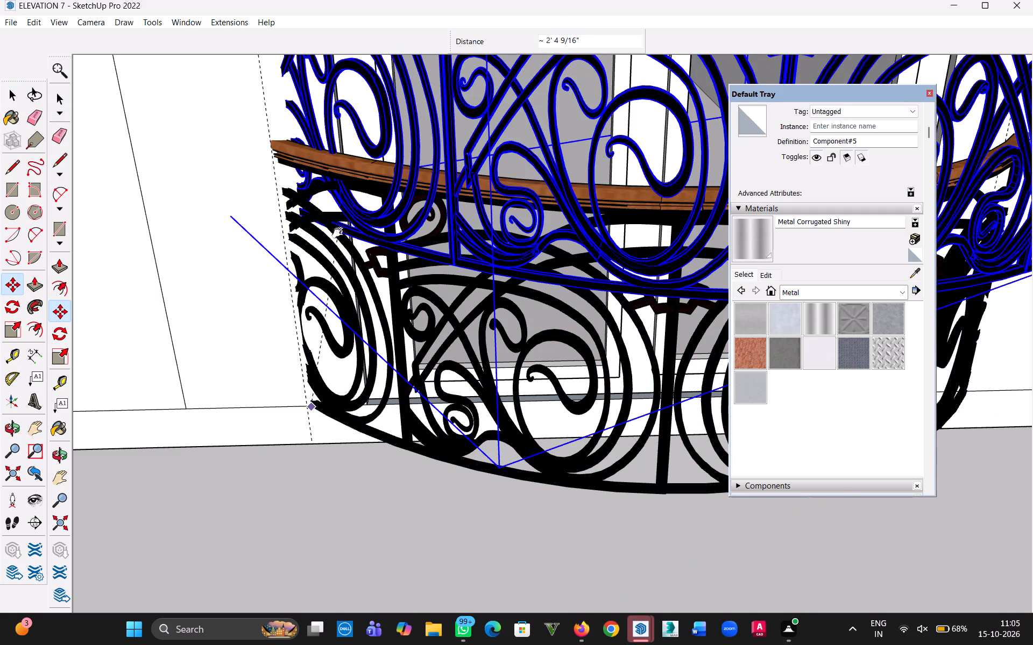
drag(340, 233, 358, 554)
scroll(432, 388, down, 19)
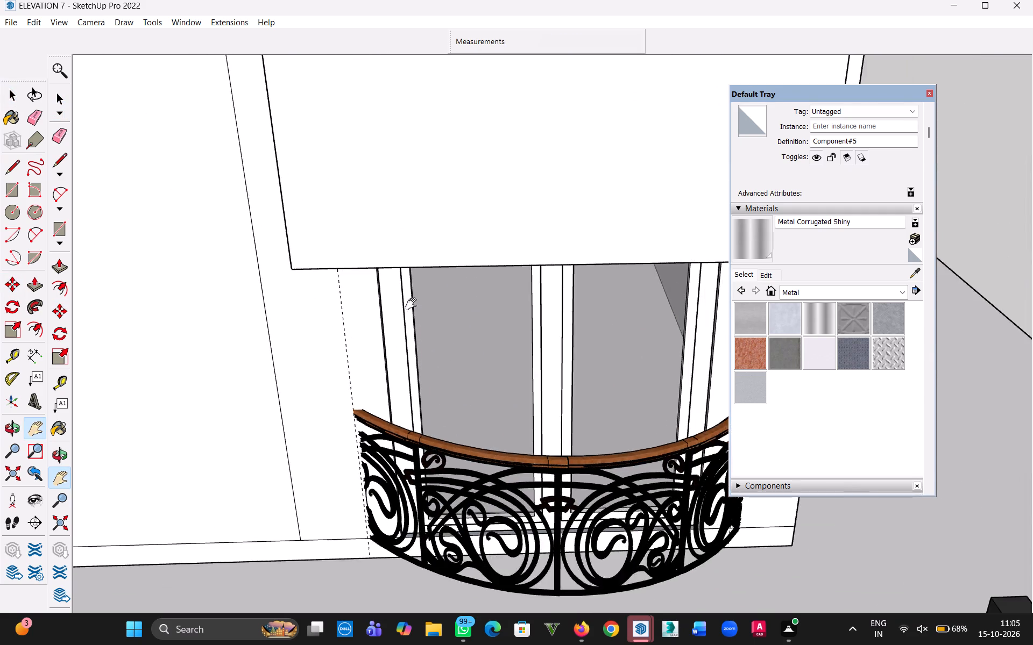
scroll(413, 304, down, 2)
drag(400, 277, 465, 484)
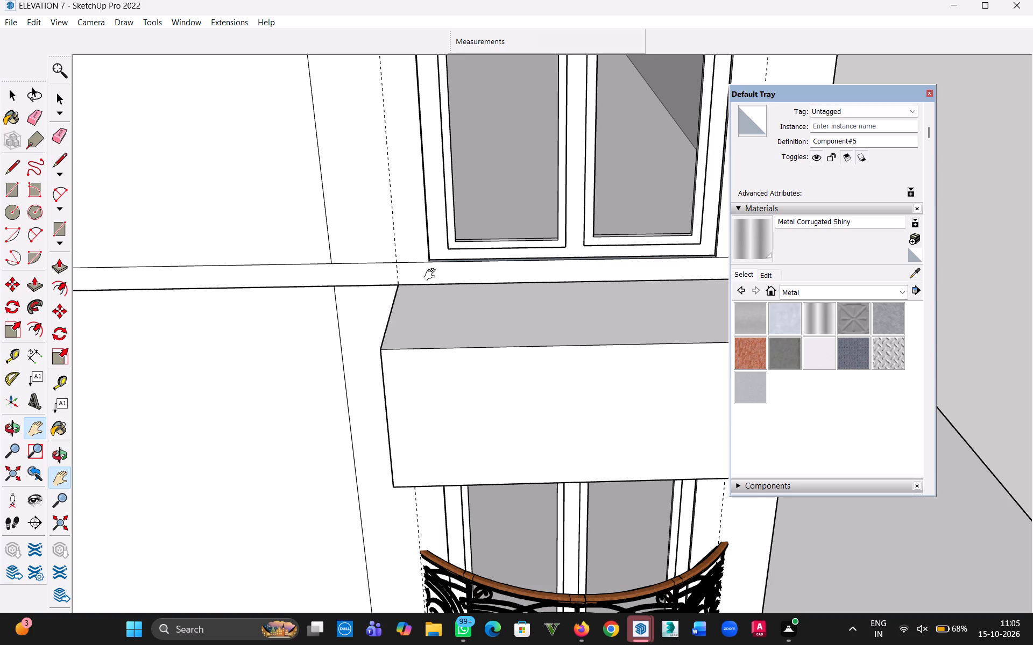
key(Escape)
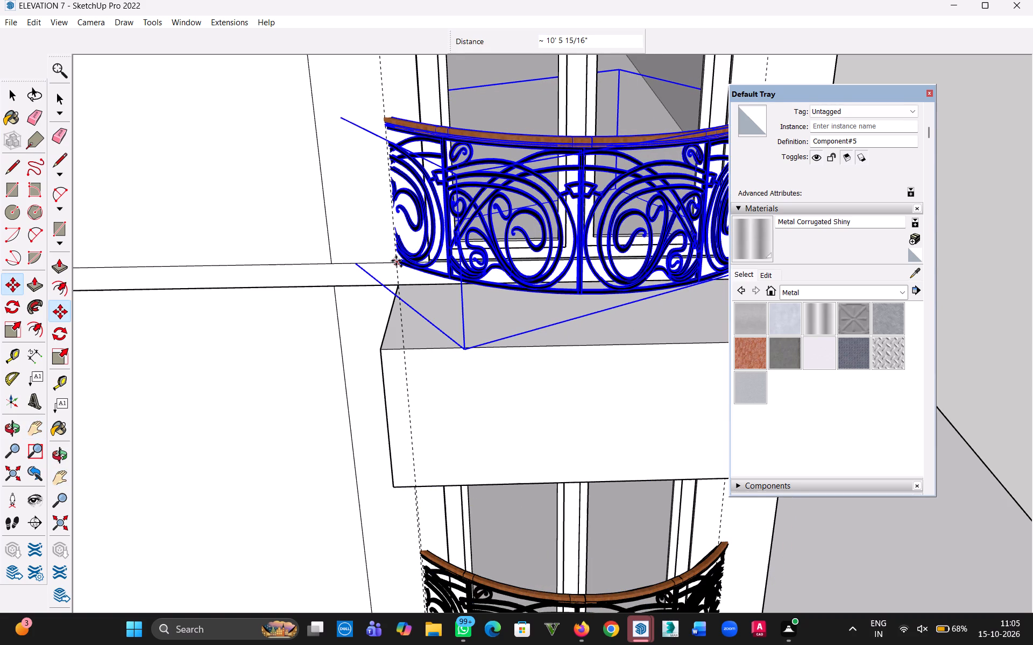
click(398, 260)
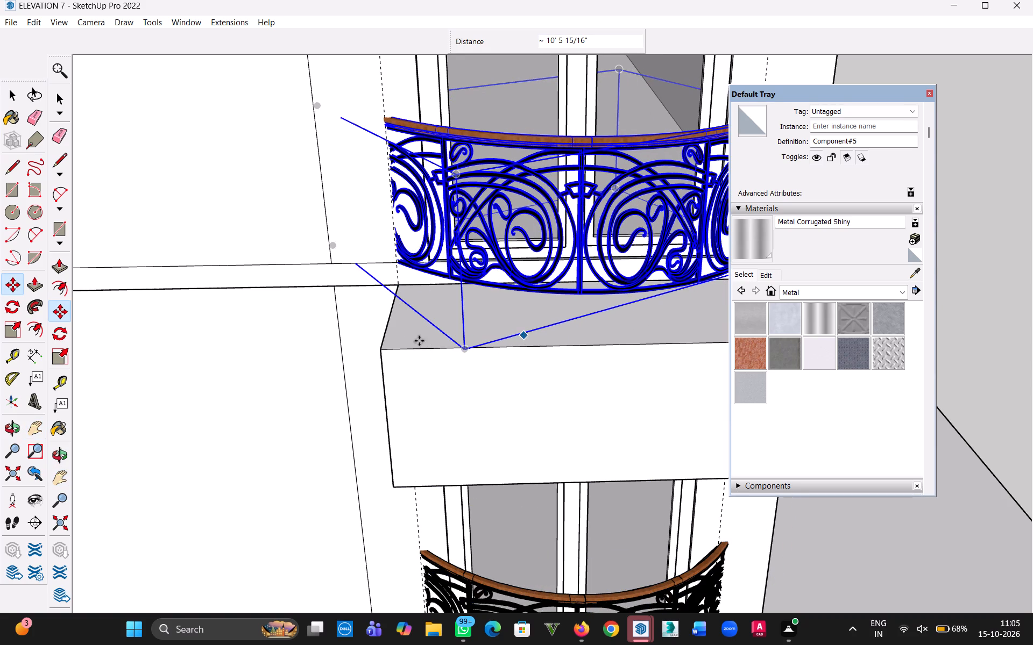
click(15, 101)
Push/Pull the projecting block's top face up 6" to align with the floor band's upper edge.
scroll(422, 307, down, 2)
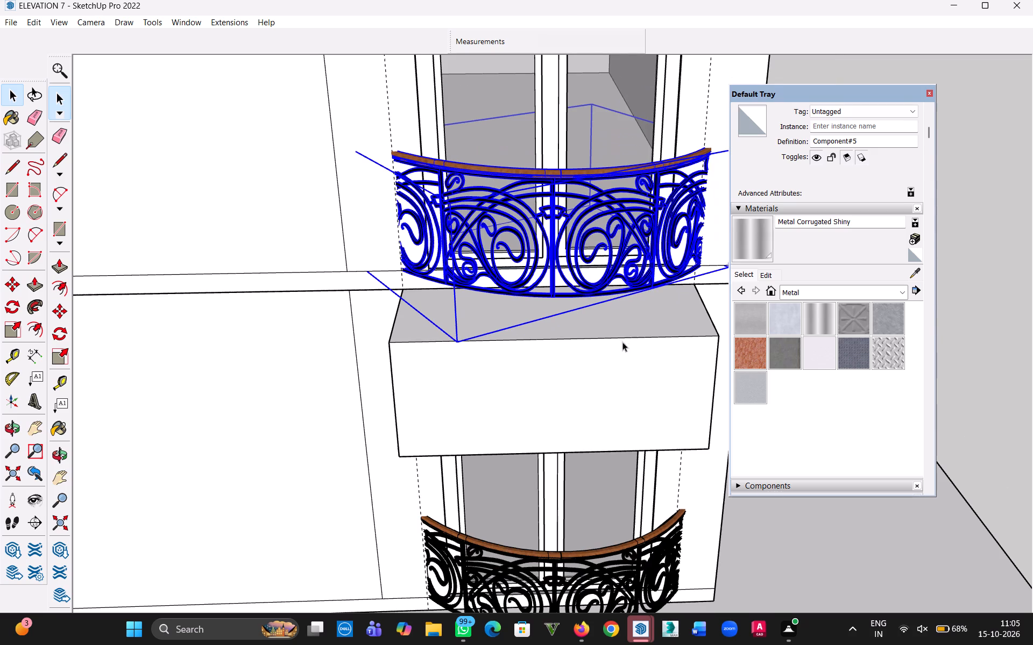
key(p)
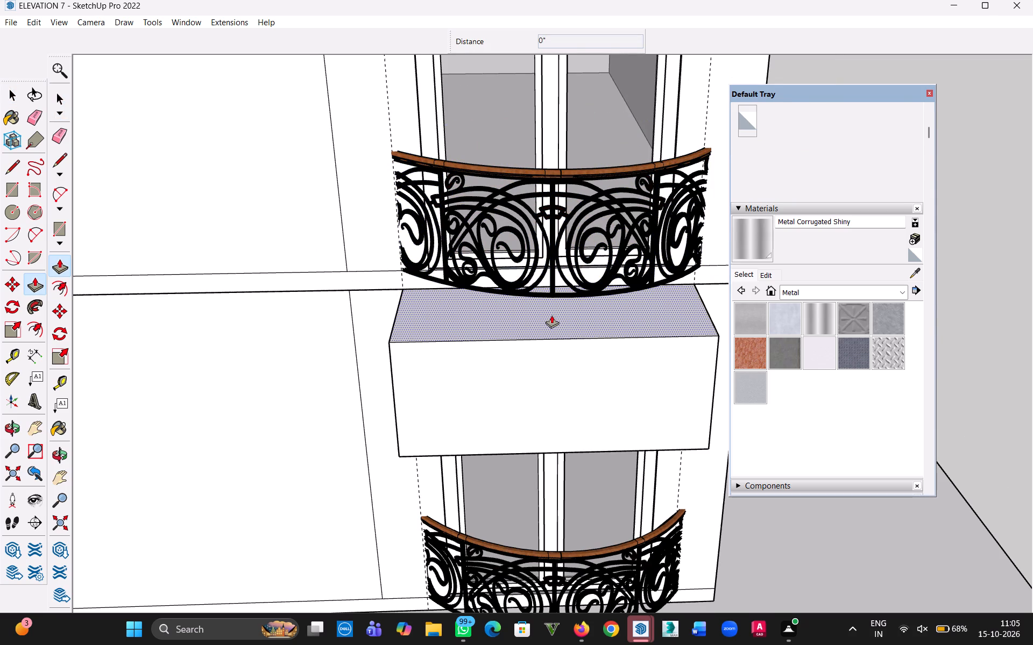
click(438, 323)
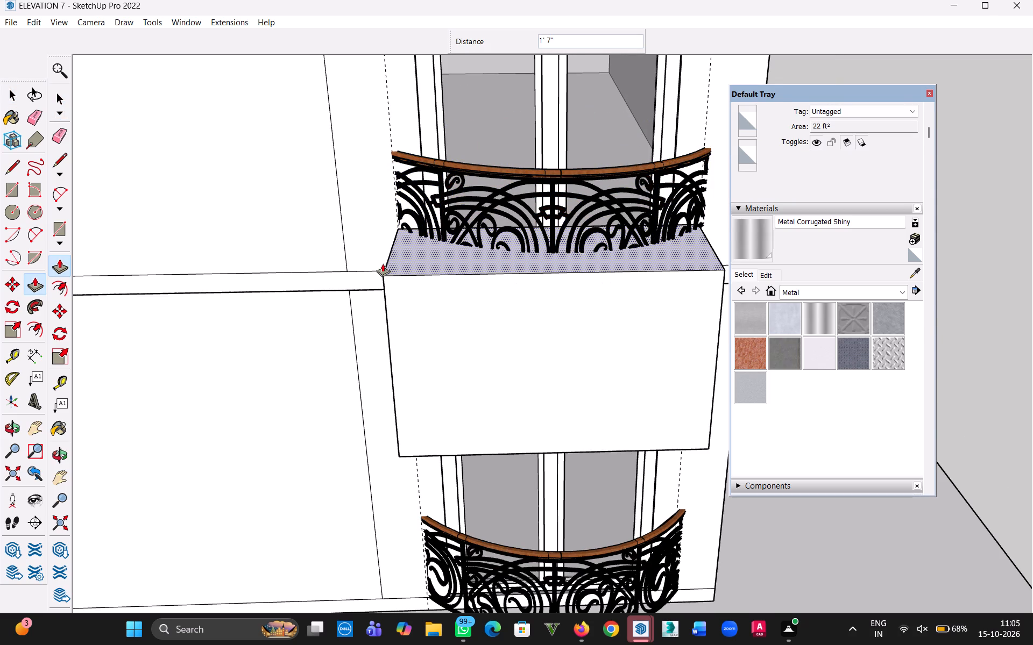
scroll(376, 272, up, 5)
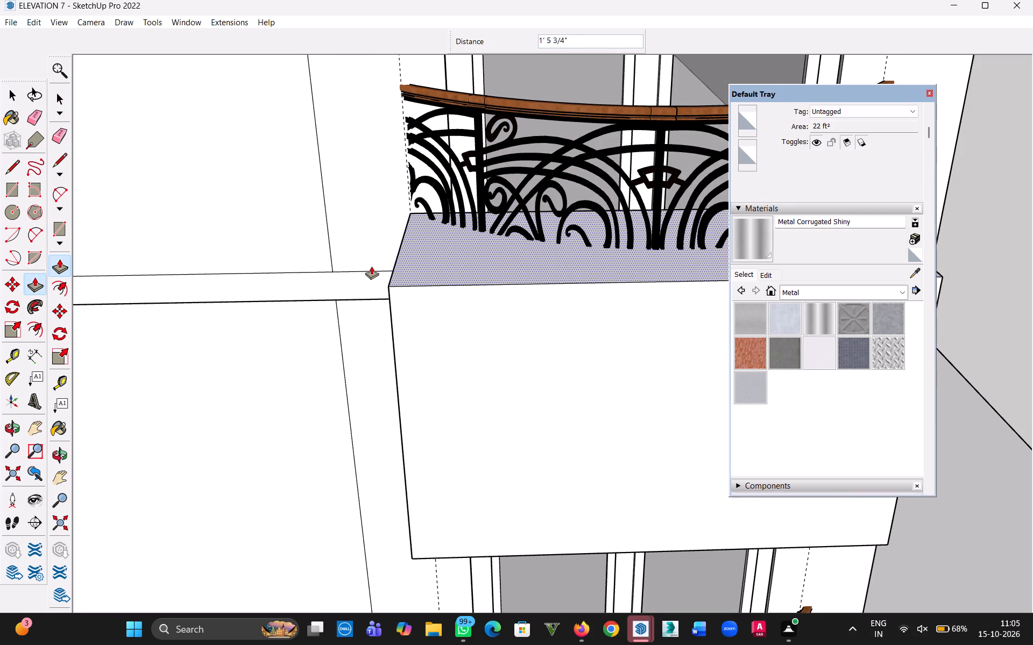
click(372, 269)
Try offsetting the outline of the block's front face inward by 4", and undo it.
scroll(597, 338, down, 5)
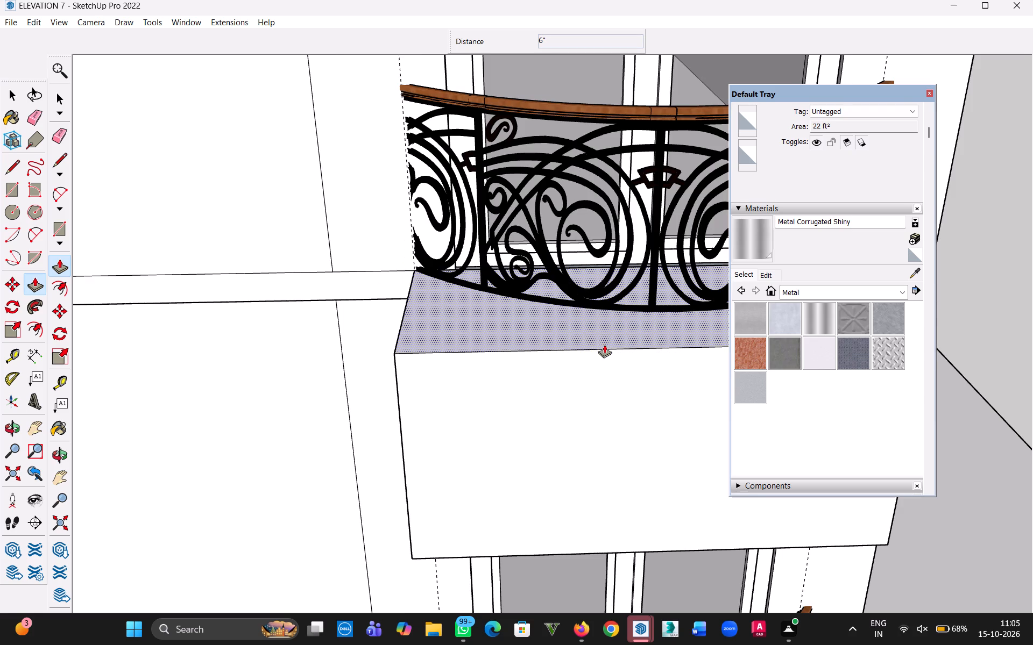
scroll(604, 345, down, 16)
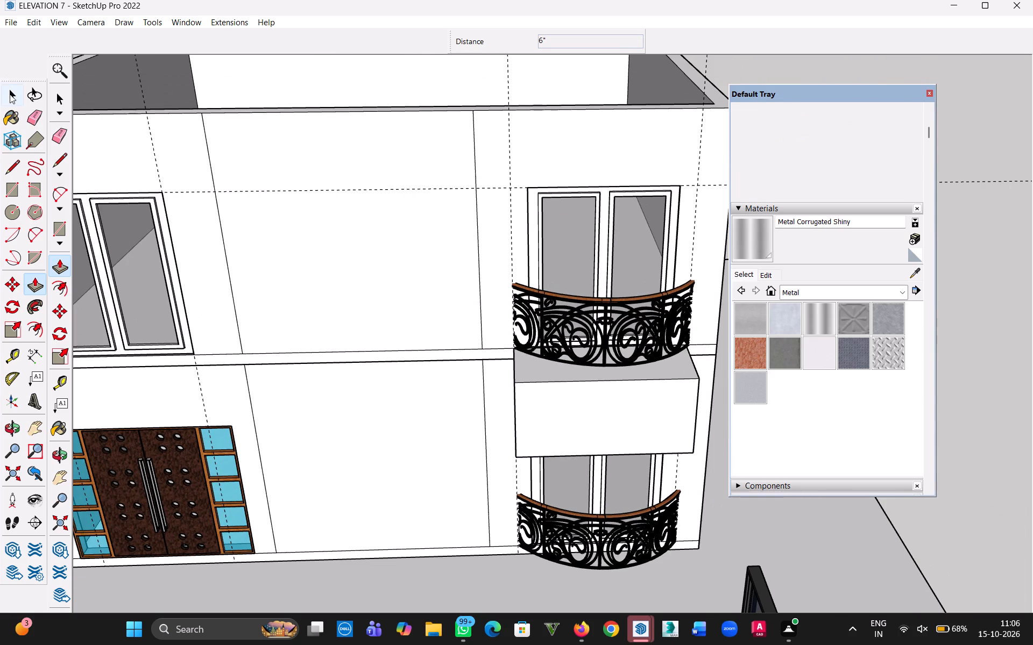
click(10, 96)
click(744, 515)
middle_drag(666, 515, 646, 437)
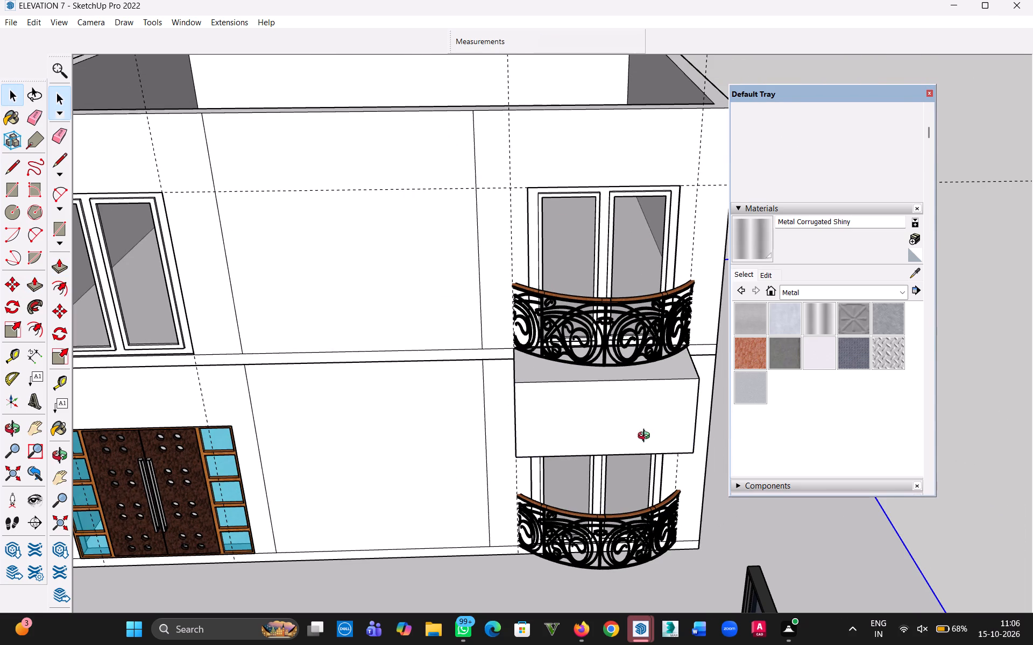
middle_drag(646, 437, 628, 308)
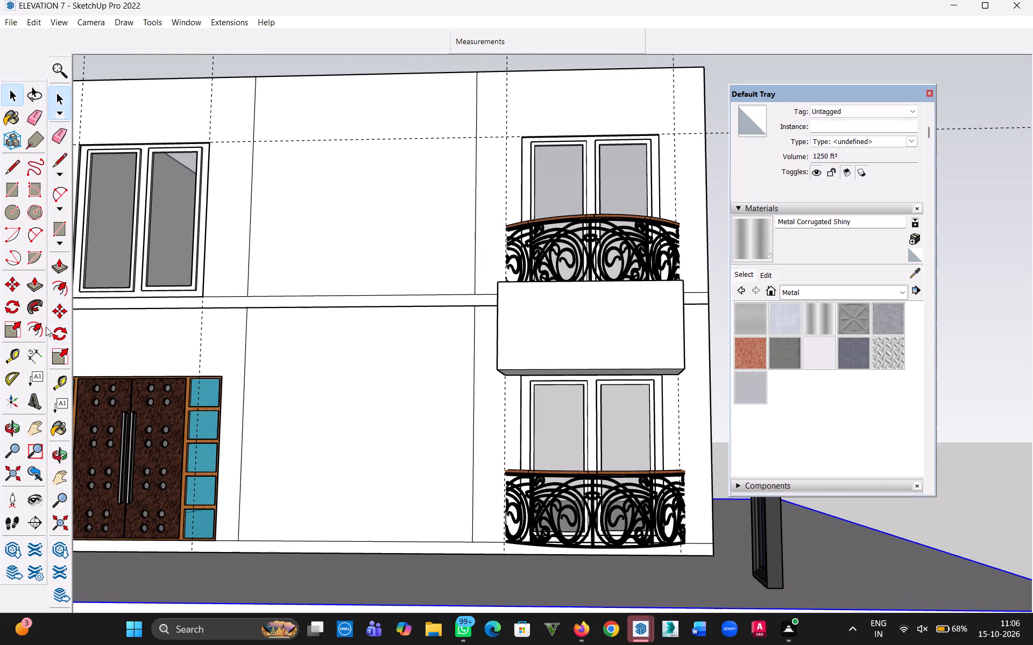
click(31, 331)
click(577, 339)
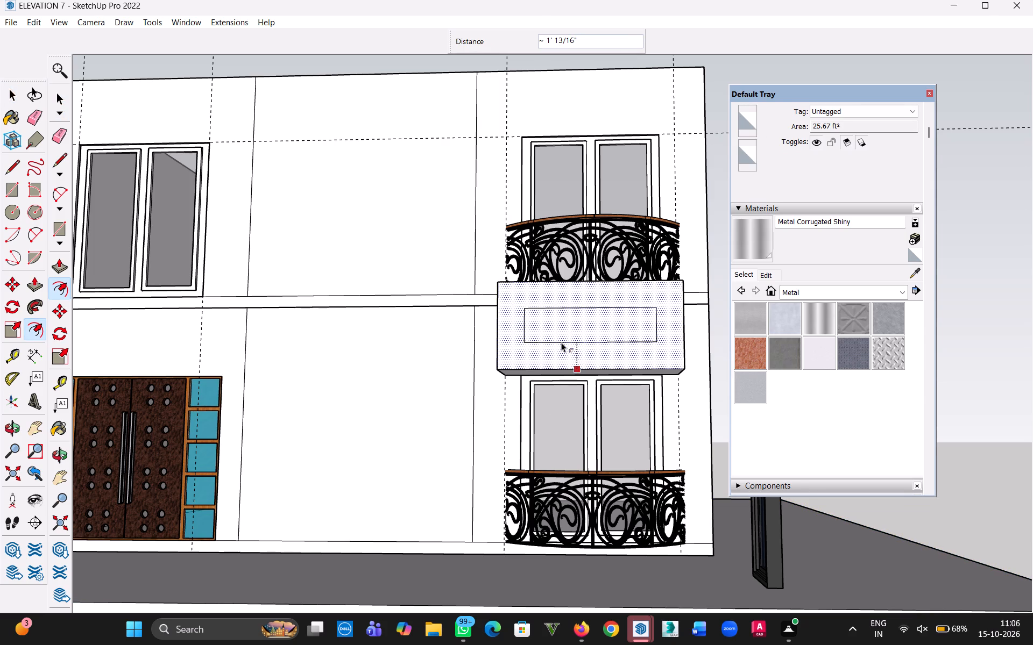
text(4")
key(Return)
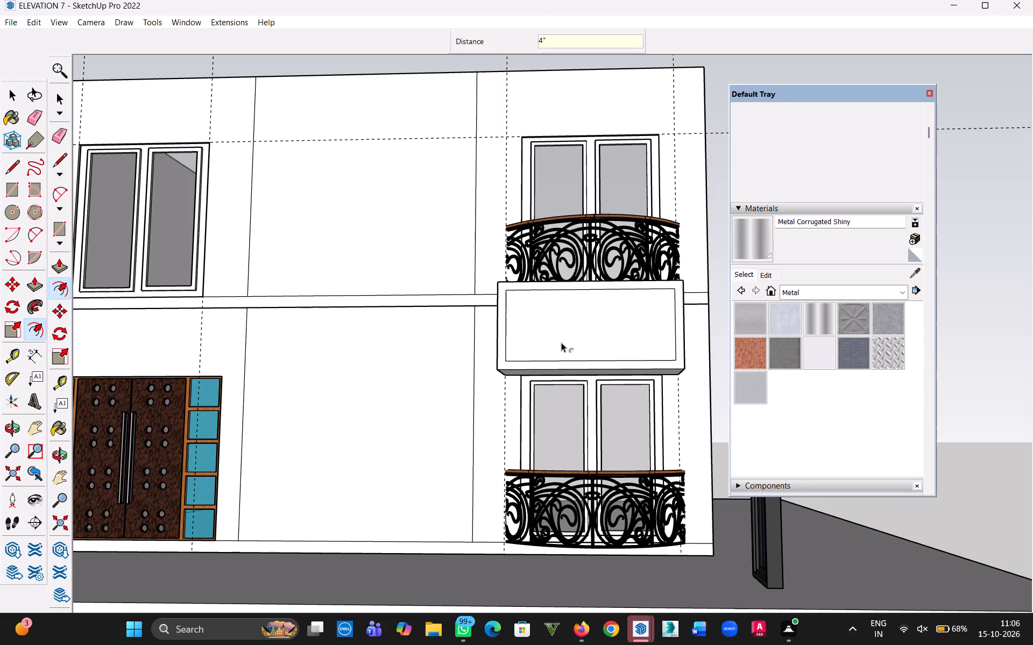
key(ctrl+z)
Offset the outline of the projecting block's front face inward by 6".
click(550, 328)
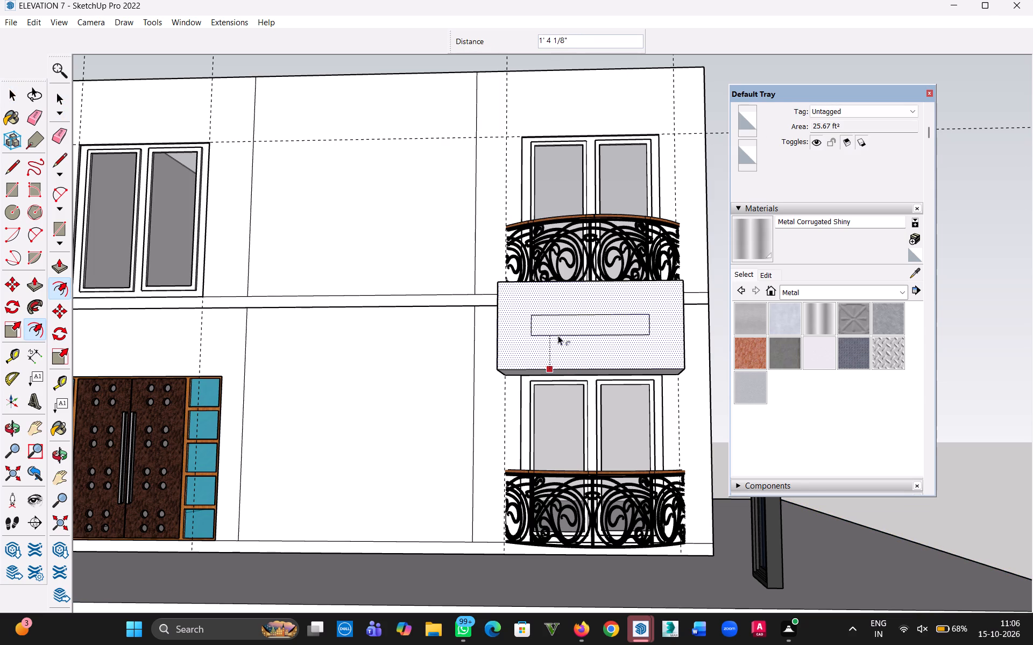
text(6")
key(Return)
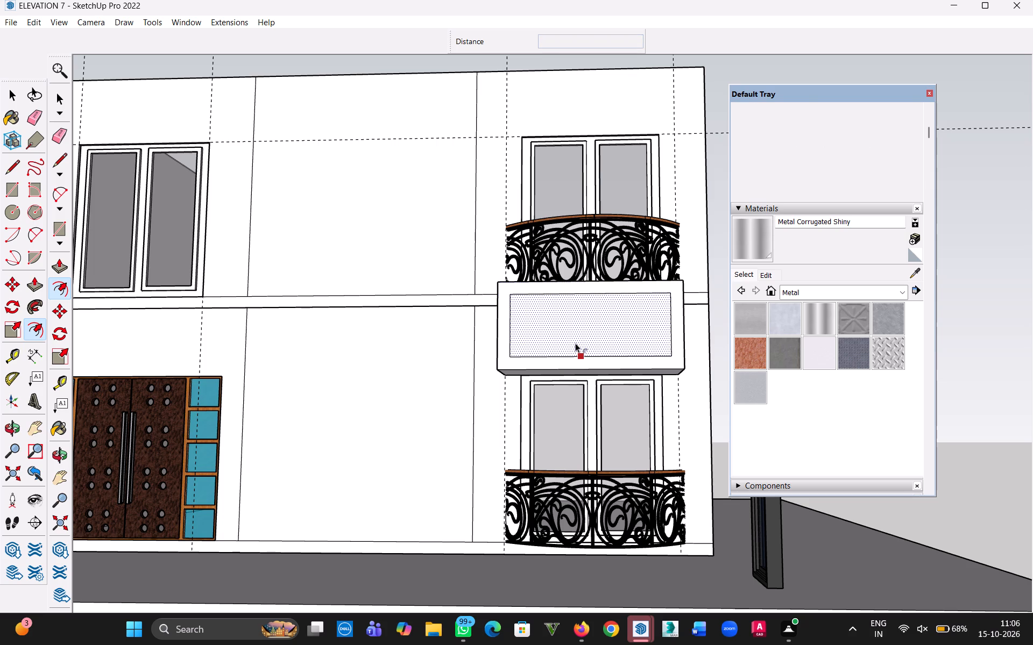
Push/Pull the inner rectangle on the block's front face inward 4" to form a recessed panel.
scroll(575, 343, down, 8)
middle_drag(562, 340, 578, 410)
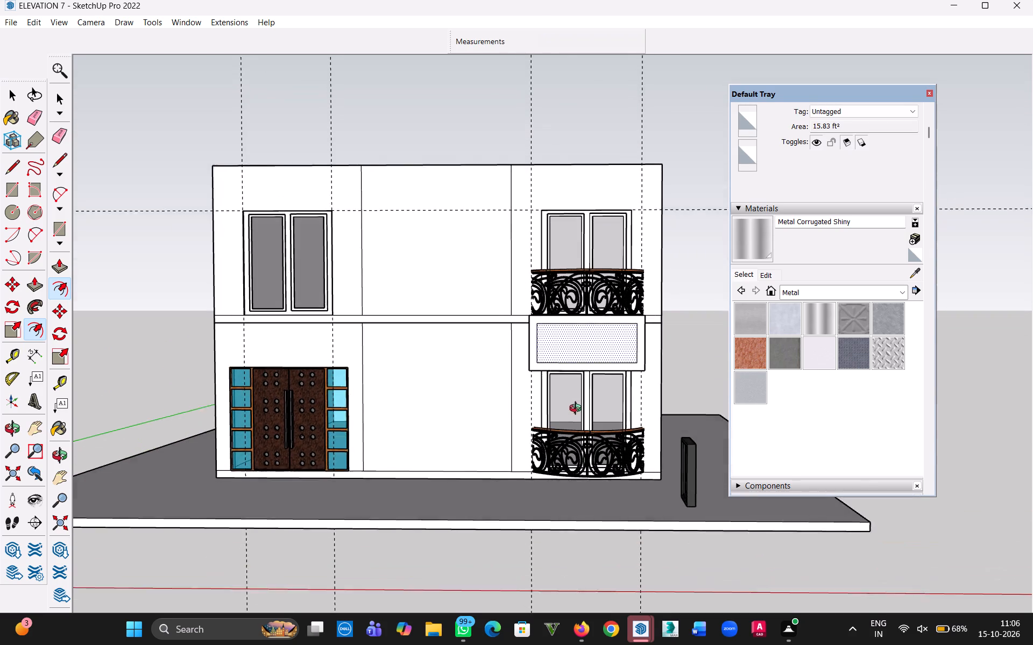
middle_drag(578, 410, 578, 414)
middle_click(578, 416)
middle_drag(578, 421, 582, 445)
scroll(610, 346, up, 5)
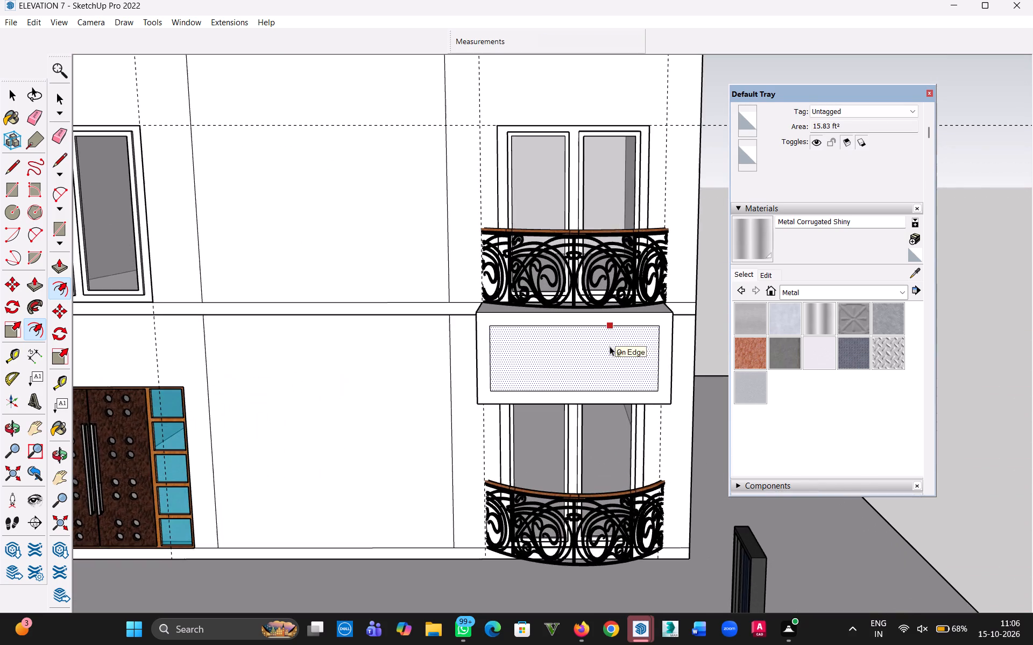
scroll(618, 355, up, 2)
click(6, 88)
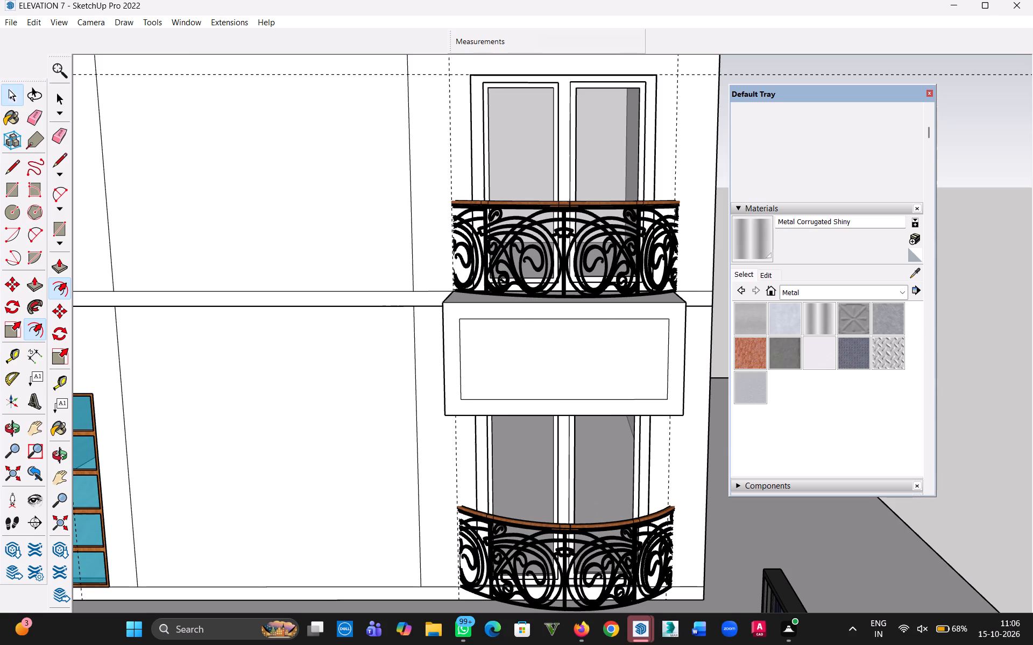
key(p)
click(557, 364)
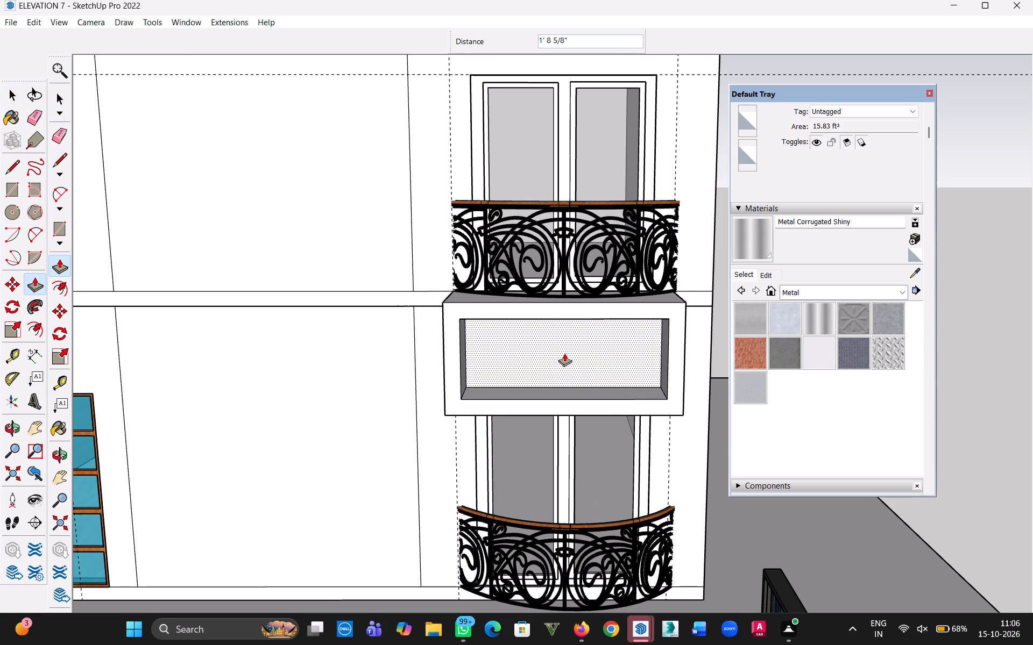
key(4)
key(shift+quotedbl)
key(Return)
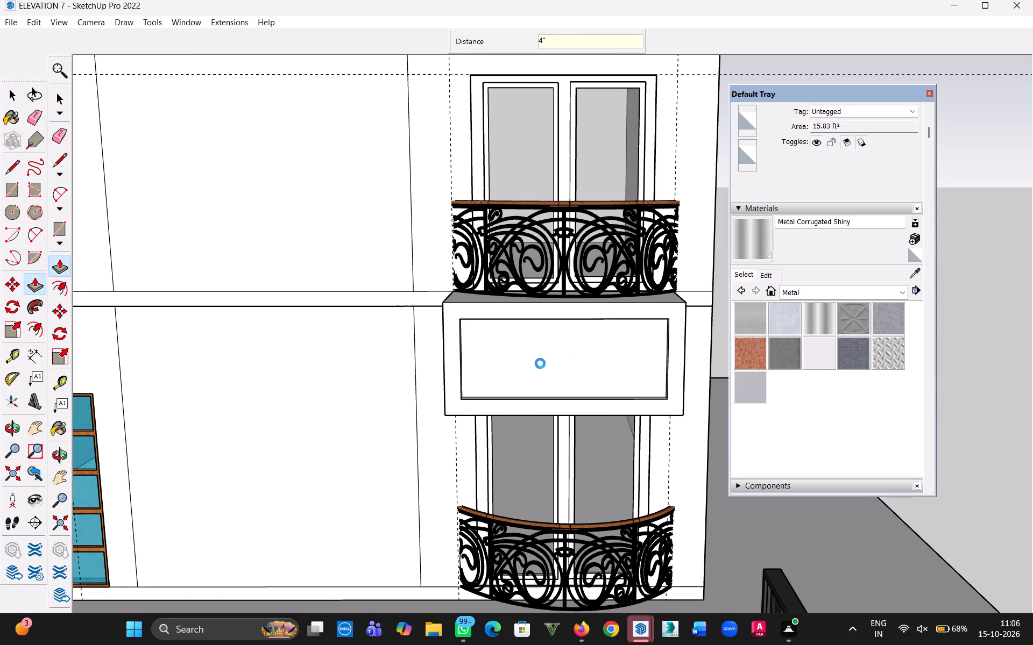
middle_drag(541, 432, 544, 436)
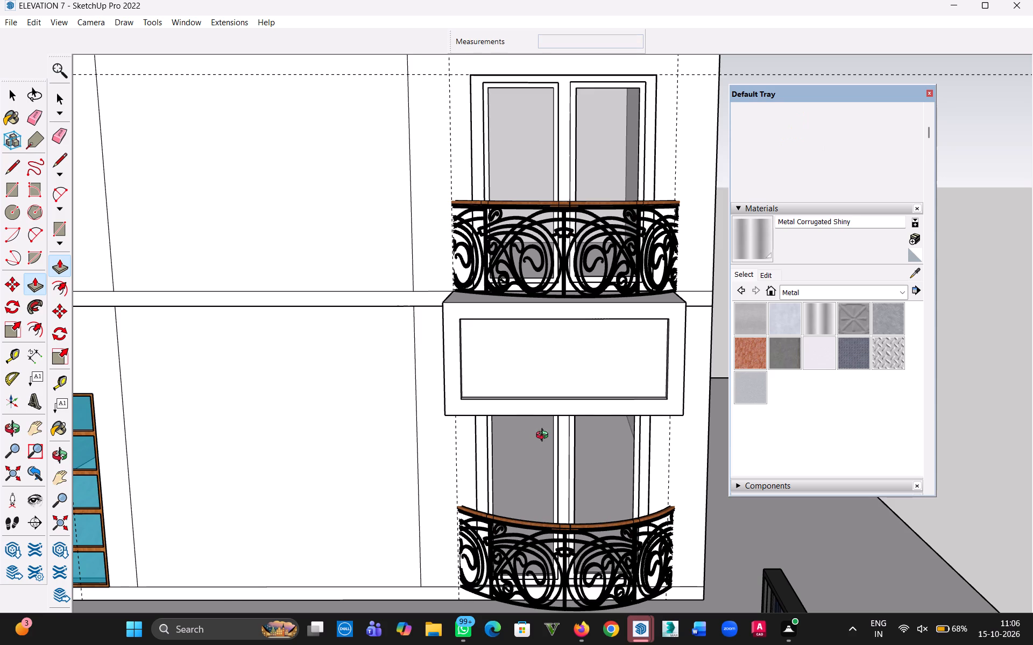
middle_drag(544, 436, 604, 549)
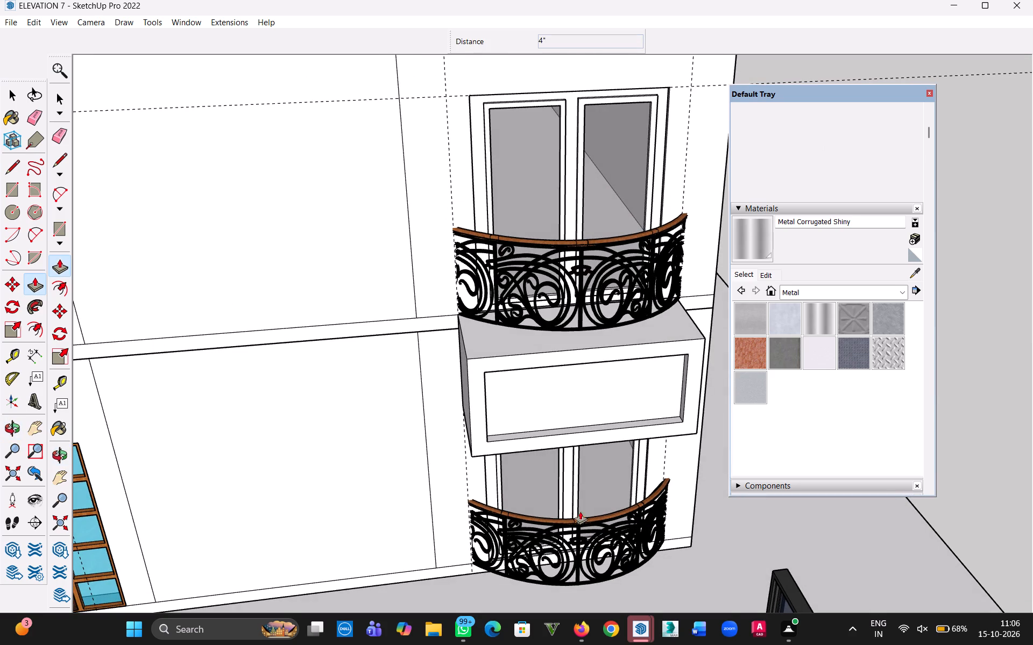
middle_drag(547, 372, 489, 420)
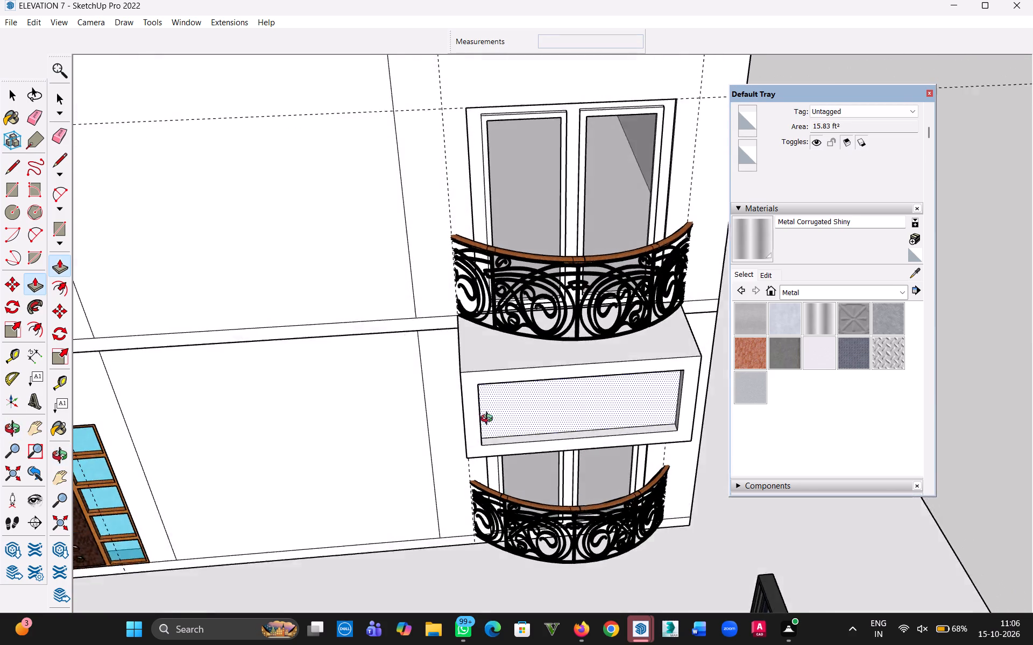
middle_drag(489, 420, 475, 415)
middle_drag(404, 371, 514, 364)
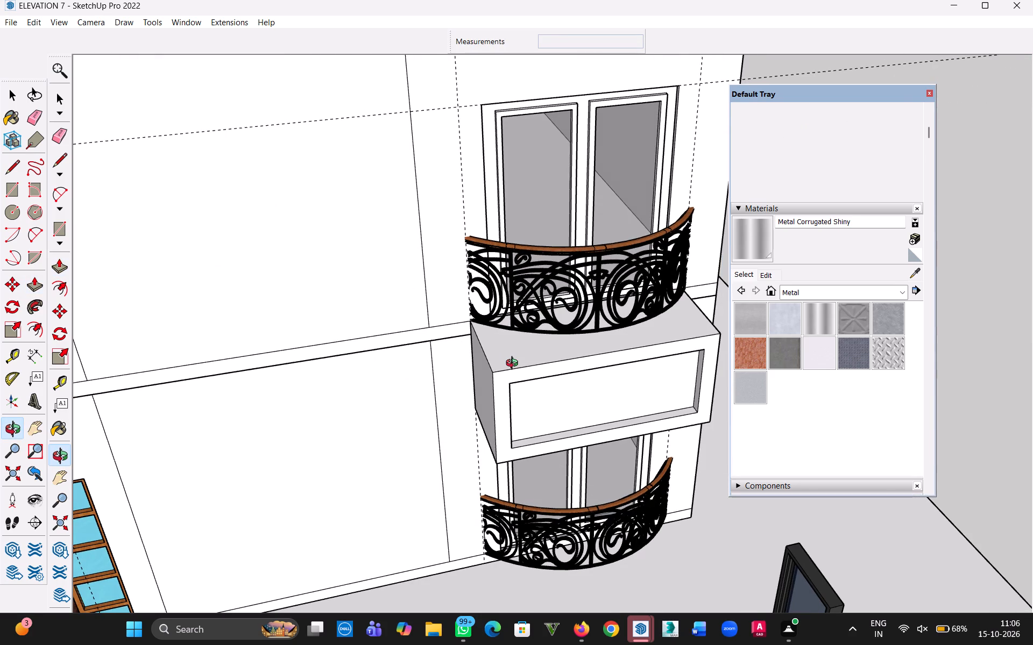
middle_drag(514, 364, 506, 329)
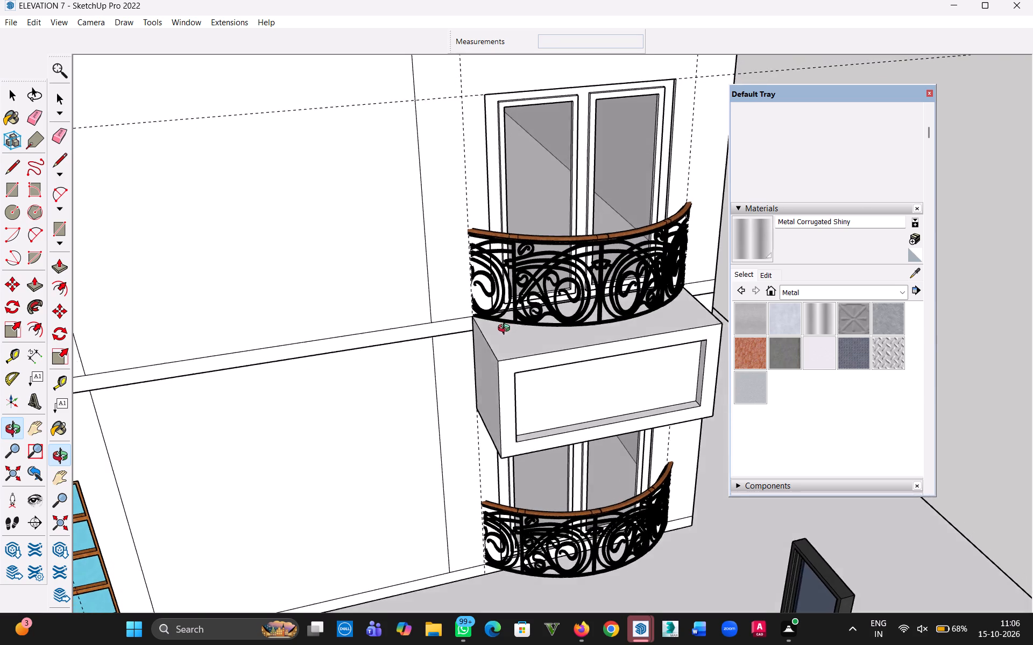
Move the Egypt+Pillar component from the open ground onto the projecting block's top, near its front-left corner.
middle_drag(506, 329, 416, 295)
scroll(494, 356, down, 7)
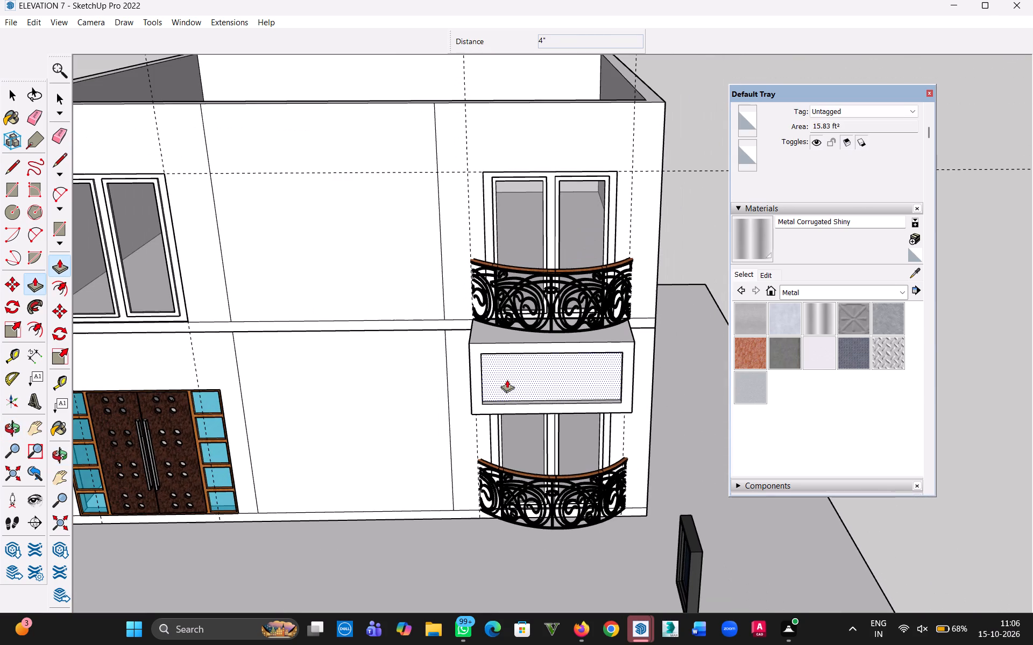
middle_drag(518, 384, 523, 349)
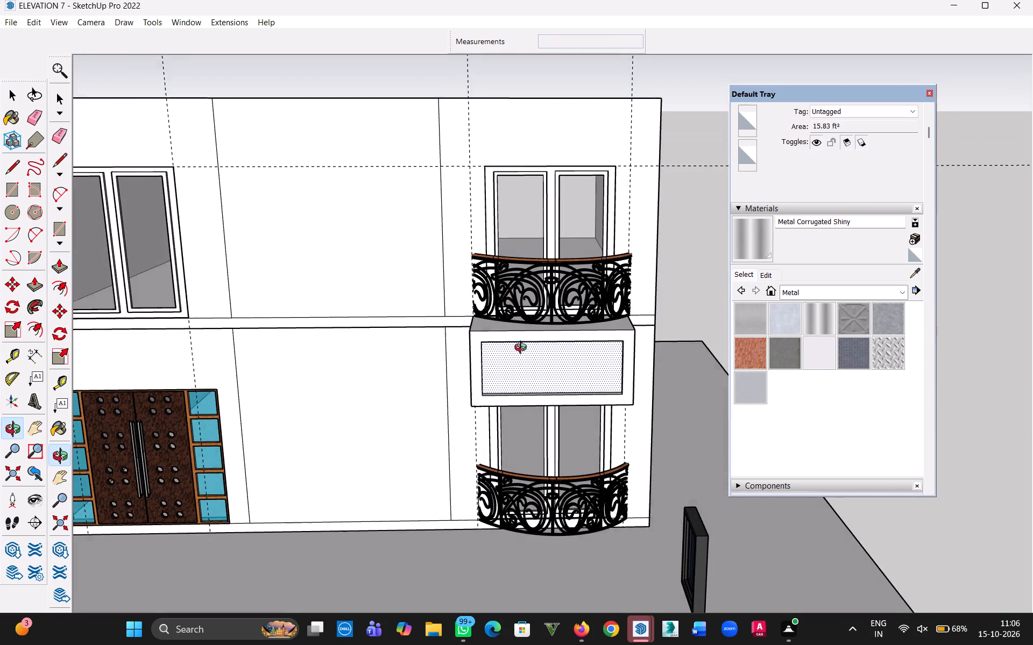
middle_drag(523, 349, 536, 385)
click(13, 90)
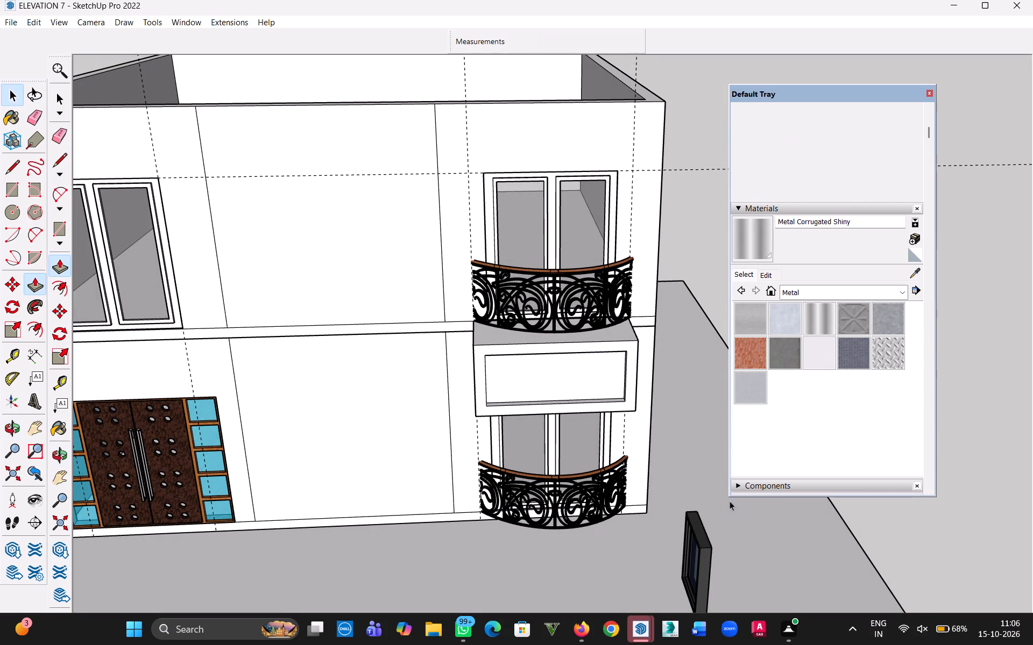
scroll(532, 443, down, 13)
scroll(362, 444, down, 3)
key(h)
drag(331, 461, 348, 463)
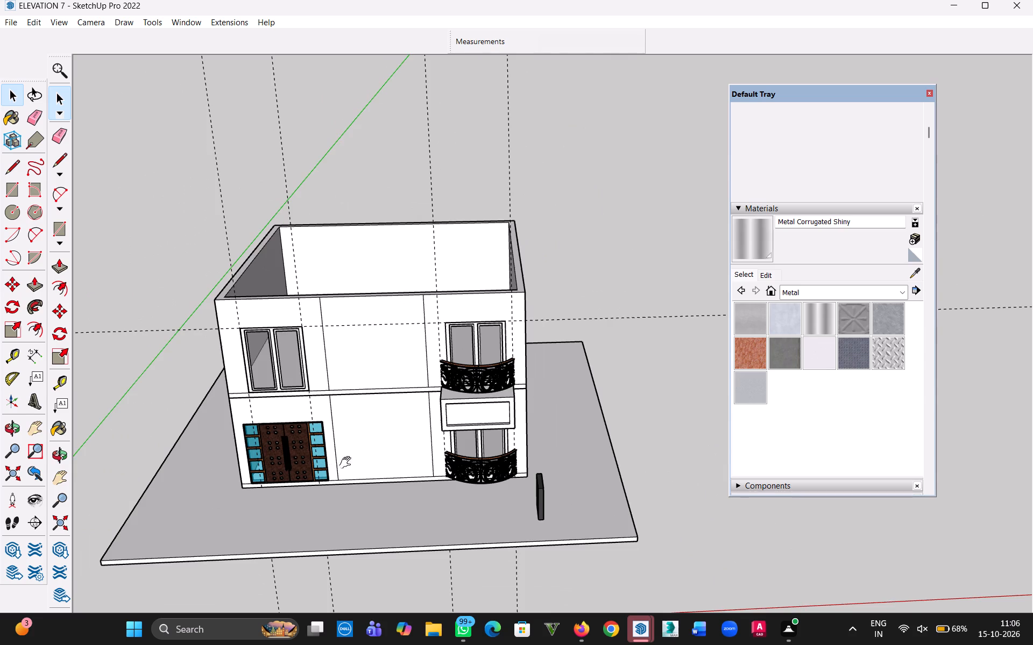
drag(348, 463, 600, 448)
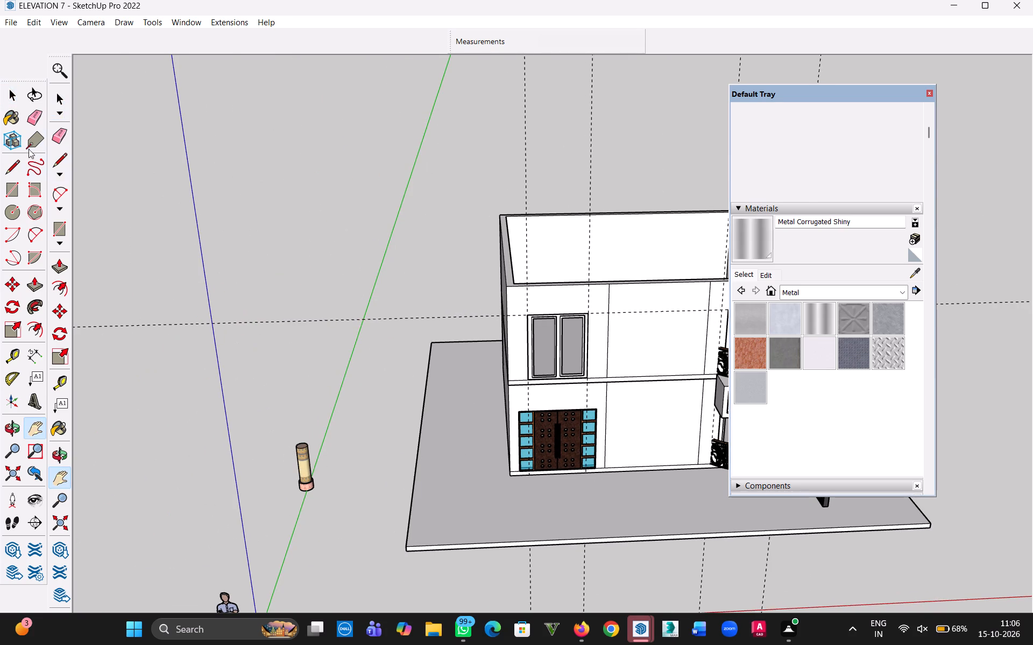
click(15, 97)
click(302, 474)
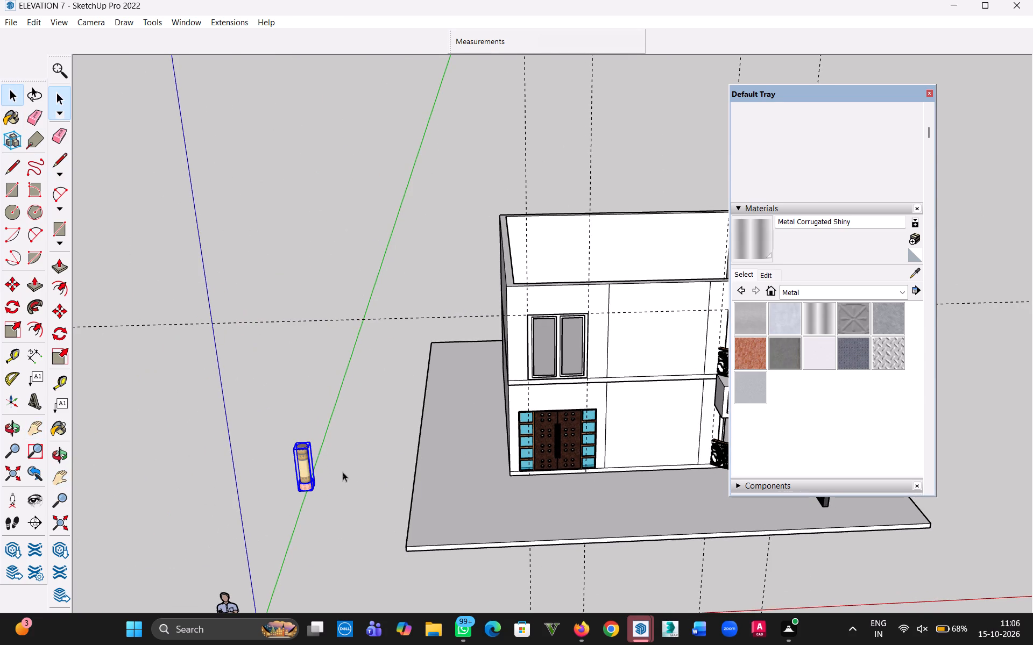
key(m)
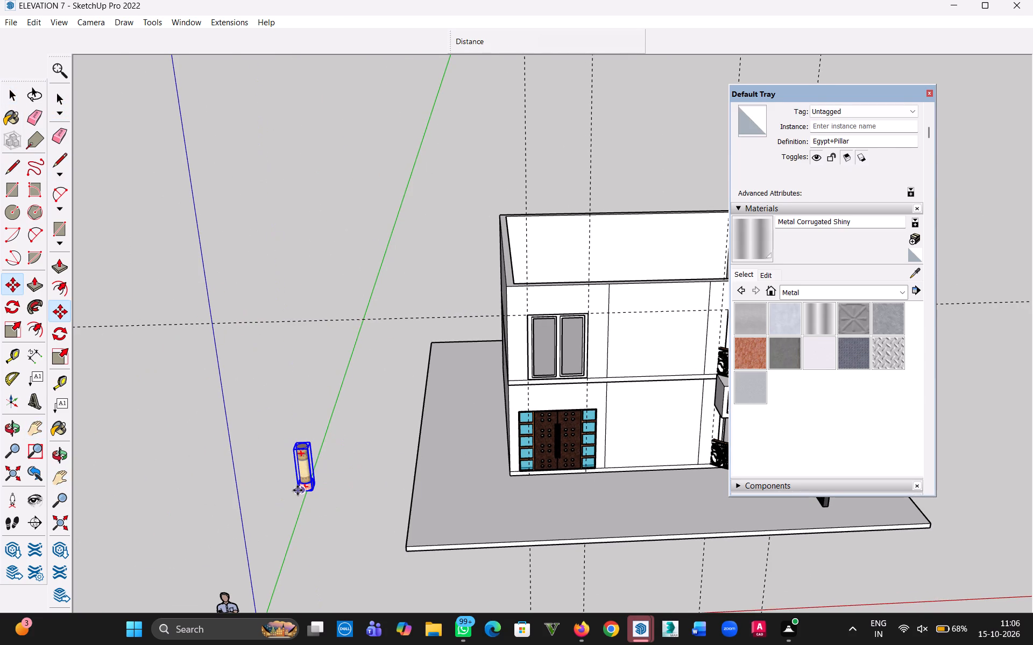
click(296, 495)
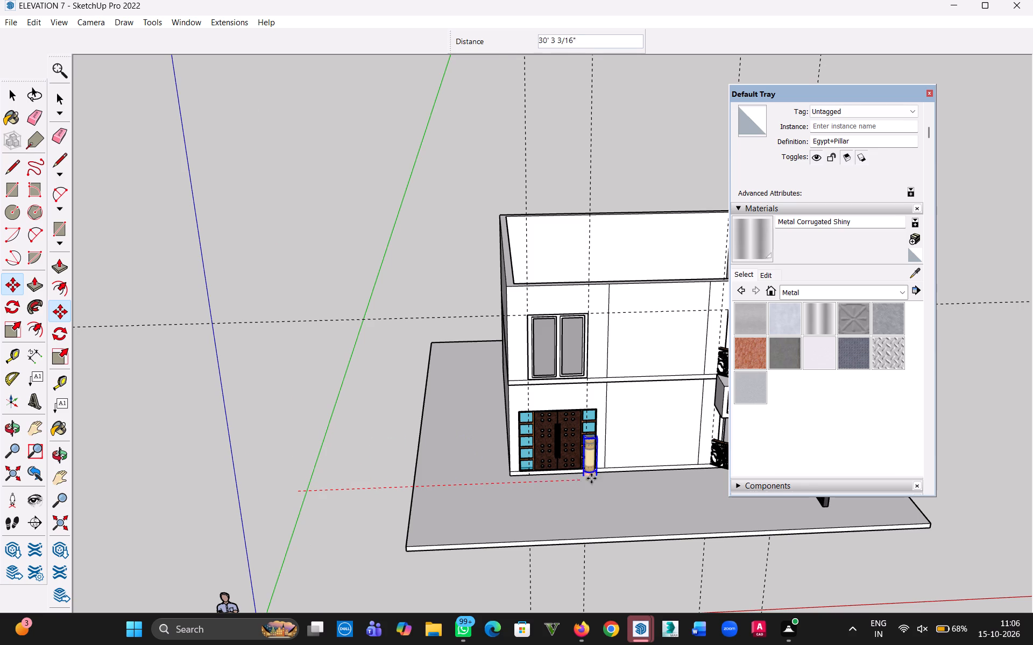
key(h)
drag(590, 477, 361, 543)
scroll(471, 484, up, 8)
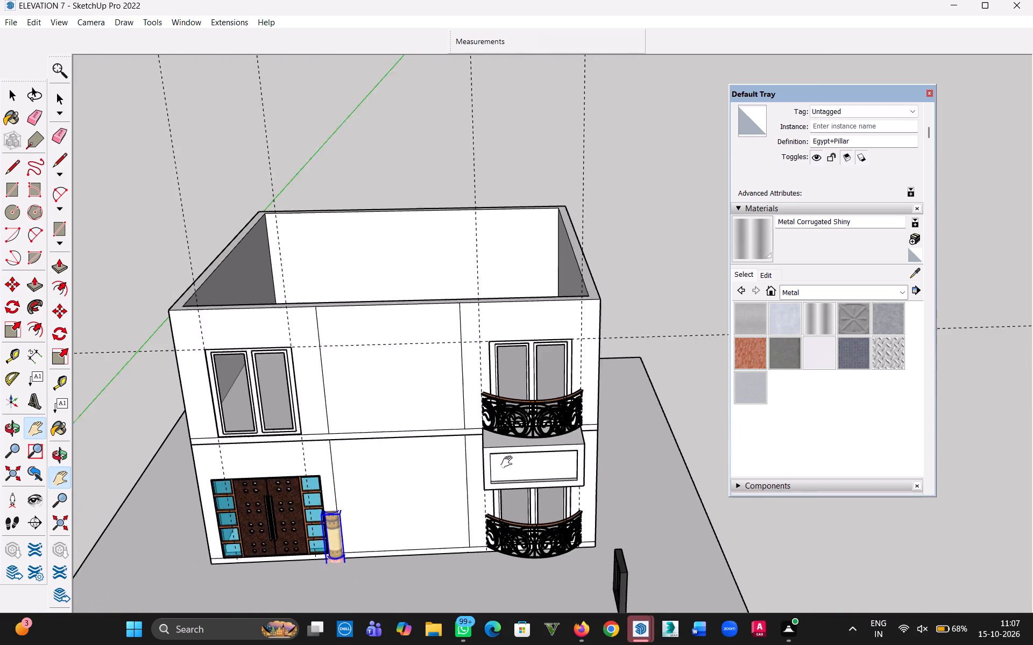
scroll(509, 462, up, 7)
key(Escape)
scroll(487, 427, up, 3)
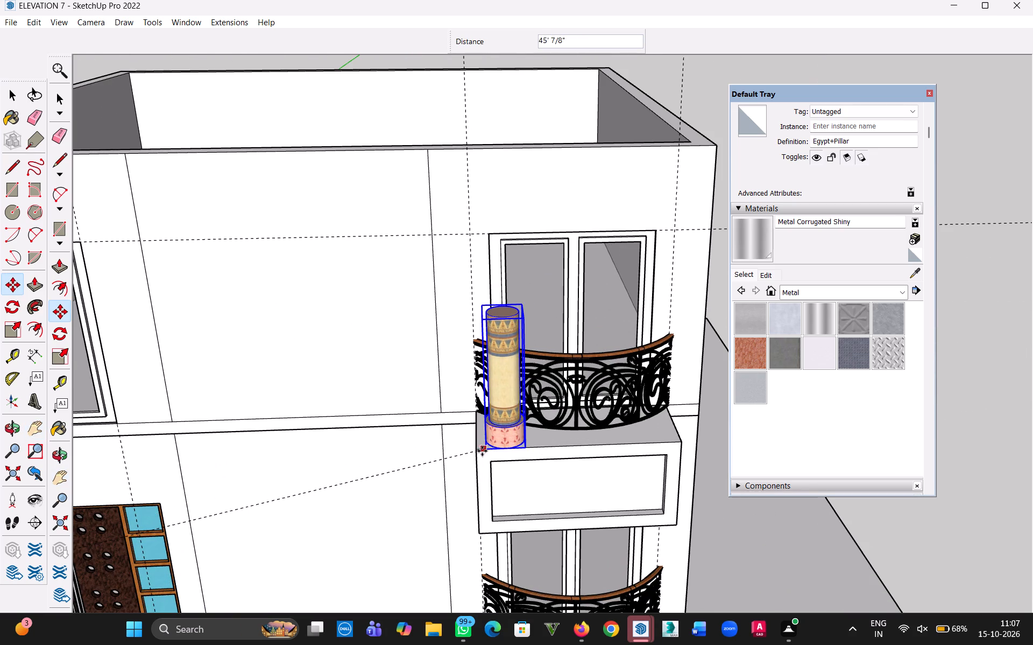
scroll(479, 448, up, 16)
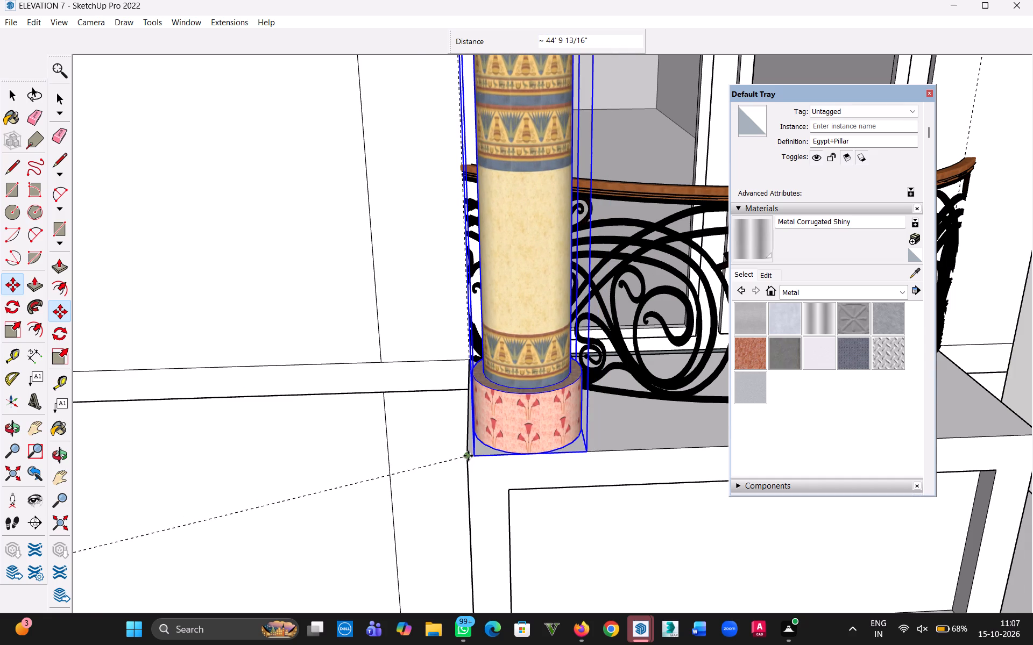
click(484, 445)
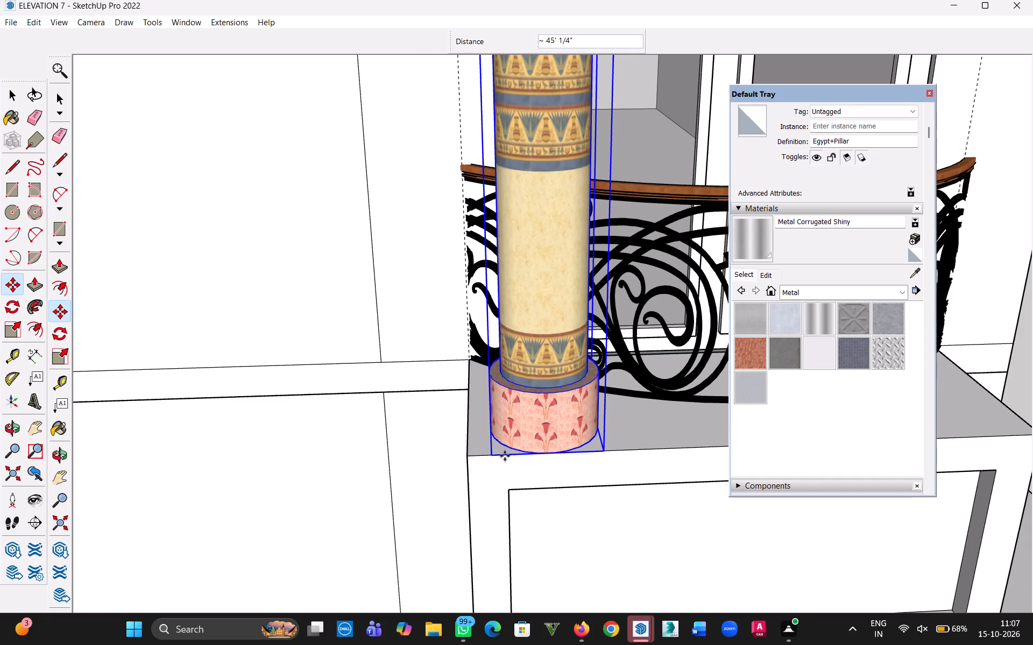
Move the pillar about 3 9/16" so its base corner meets the projecting block's top front-left corner.
scroll(505, 449, up, 7)
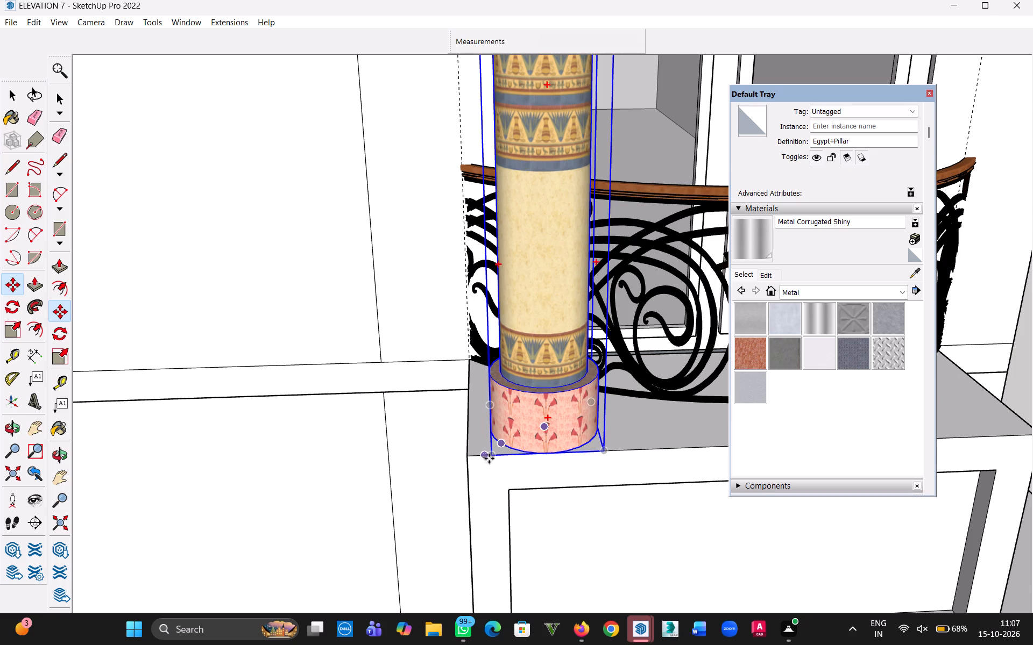
scroll(489, 458, up, 8)
click(491, 453)
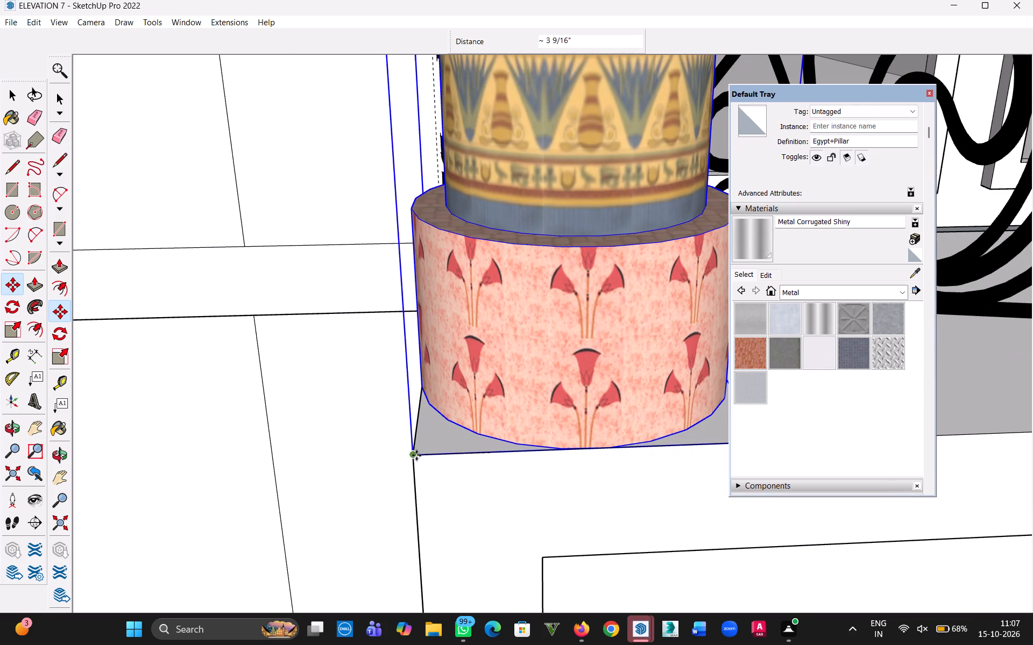
click(414, 455)
Scale the pillar vertically by about 1.43 so its top reaches the guide line at the upper window's head.
scroll(474, 450, down, 14)
scroll(505, 340, down, 16)
scroll(499, 347, down, 5)
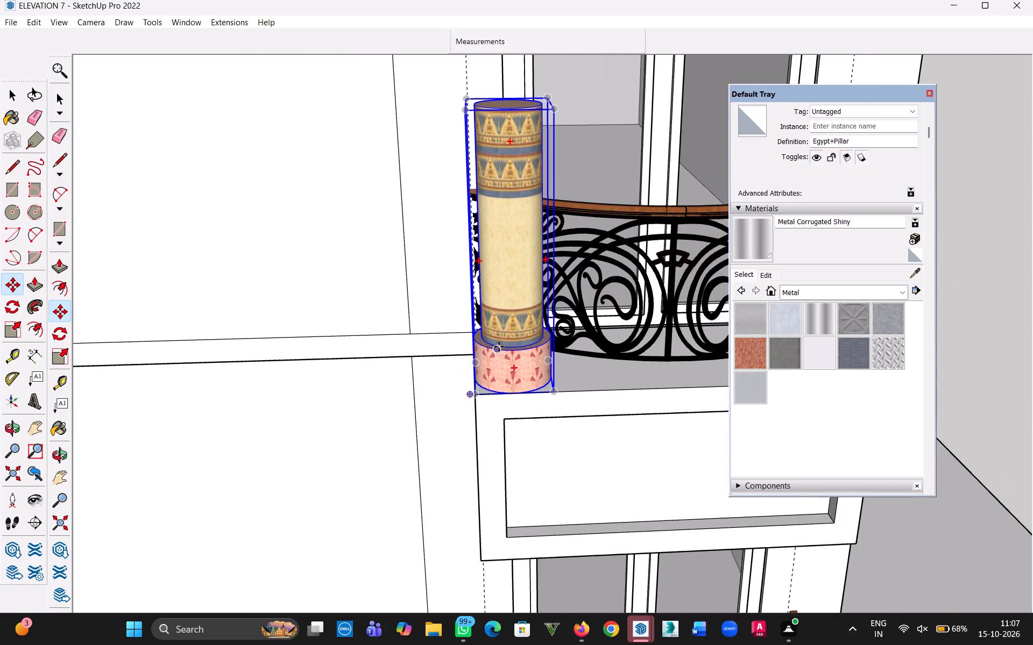
scroll(499, 343, down, 4)
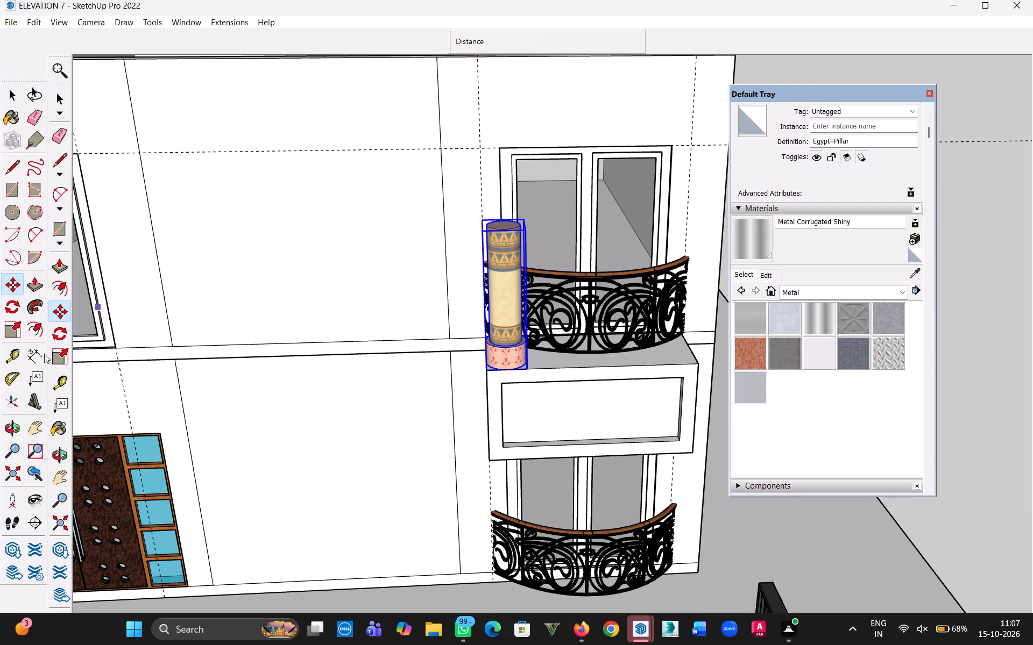
click(11, 331)
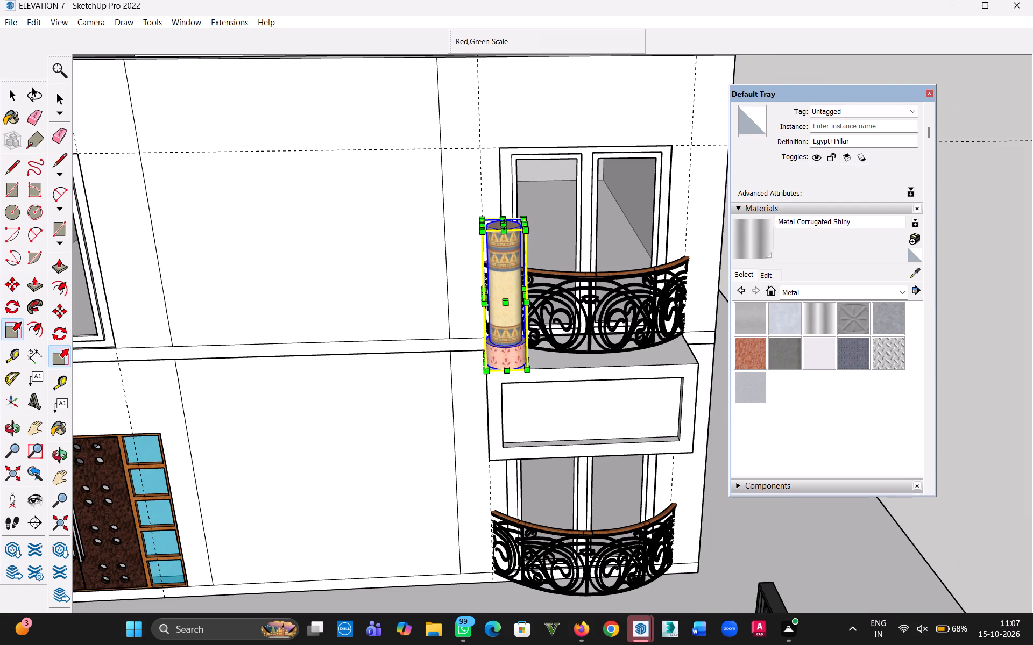
click(503, 225)
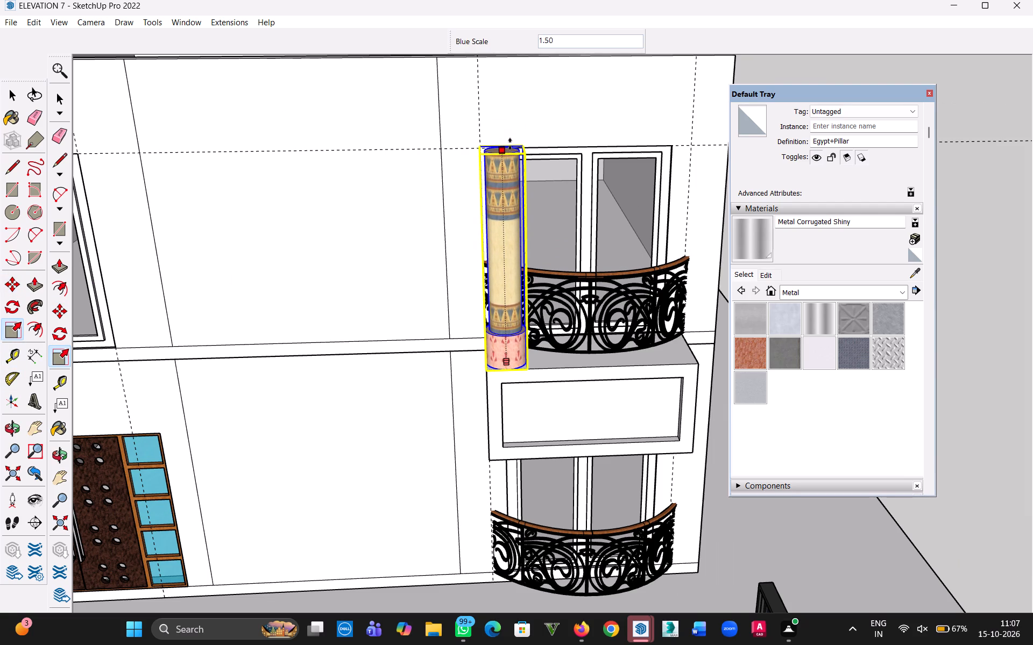
click(463, 149)
click(13, 96)
click(322, 210)
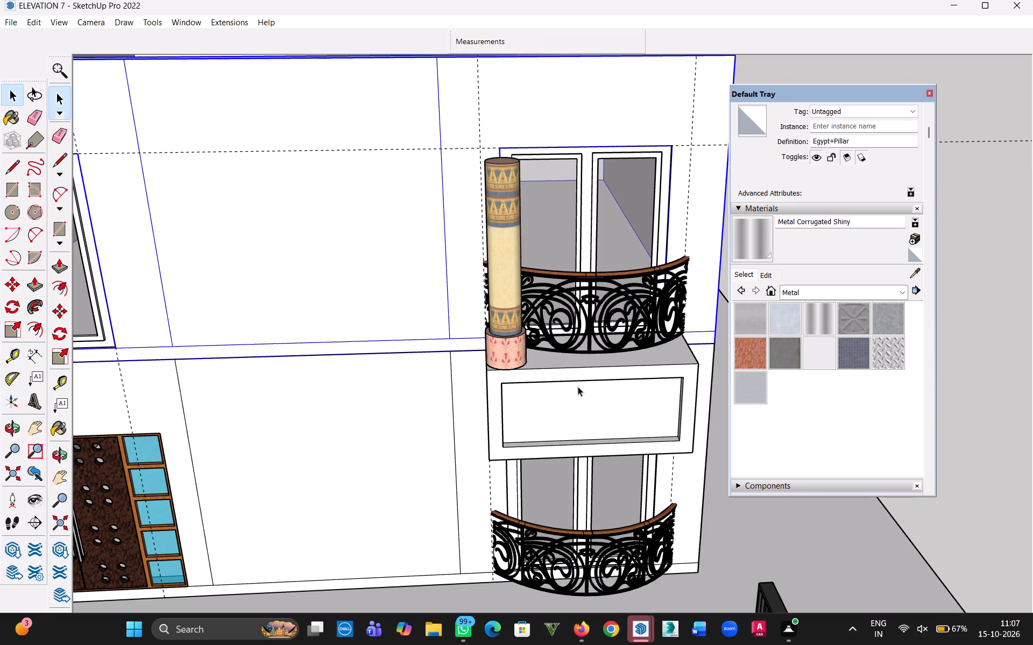
Move the pillar about 15' 1 5/8" off the projecting block to the open space beyond the building's right side.
middle_drag(586, 404, 533, 318)
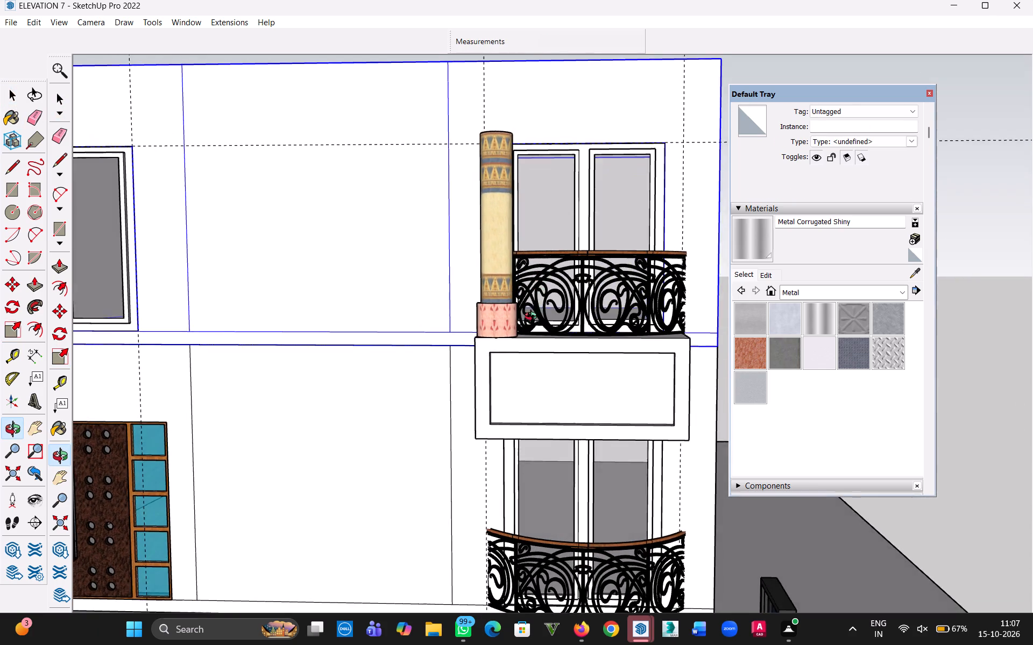
middle_drag(533, 318, 530, 329)
click(489, 283)
scroll(505, 245, up, 4)
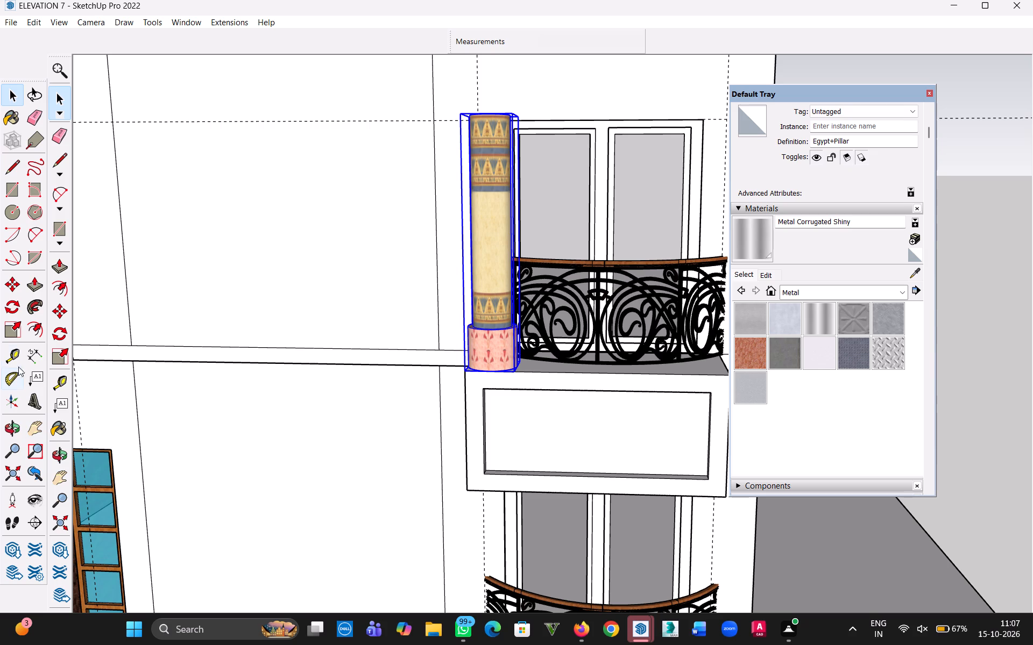
scroll(489, 345, down, 9)
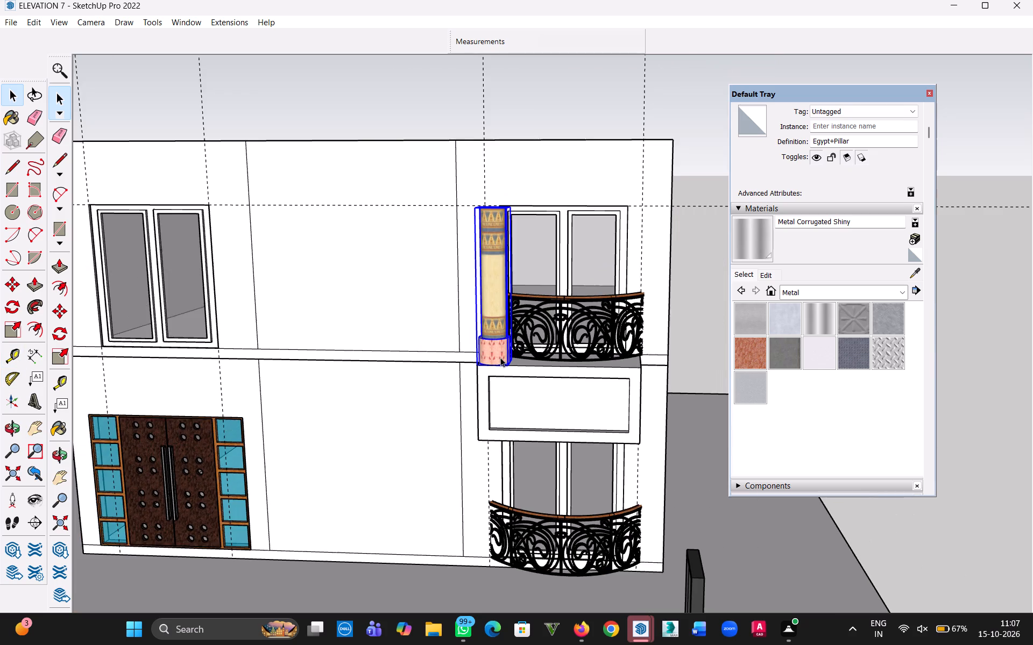
scroll(500, 357, down, 4)
middle_drag(500, 357, 525, 357)
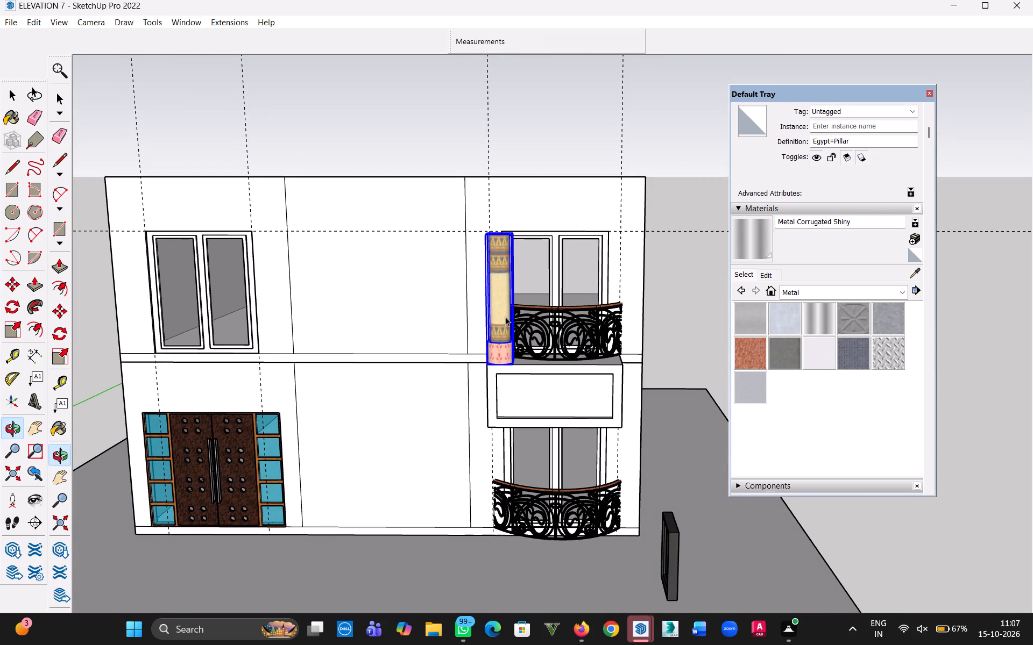
scroll(505, 317, up, 8)
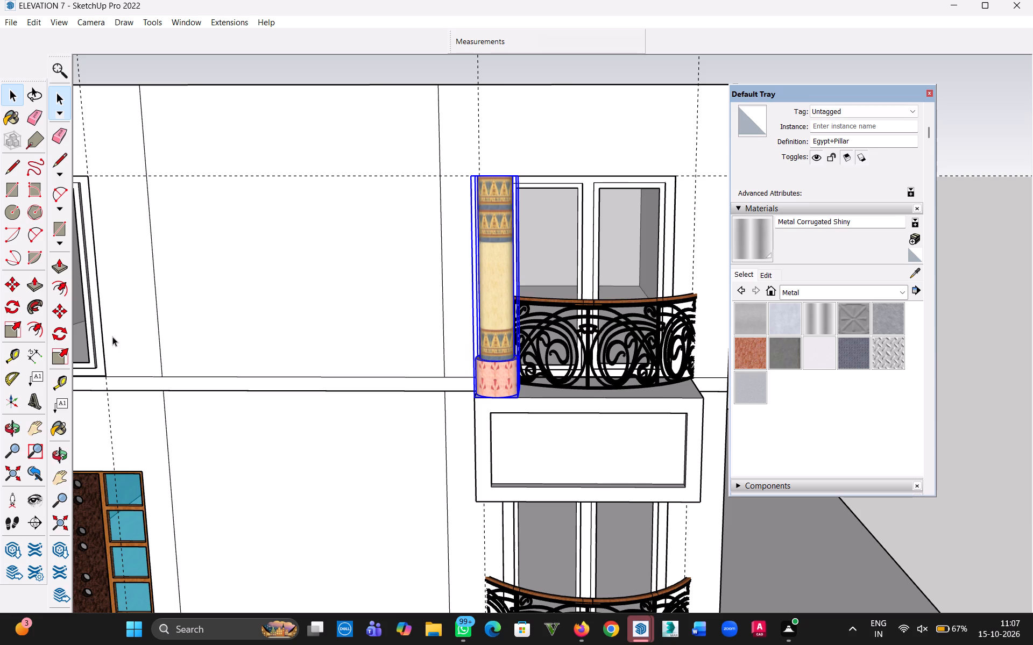
key(m)
click(494, 374)
key(Escape)
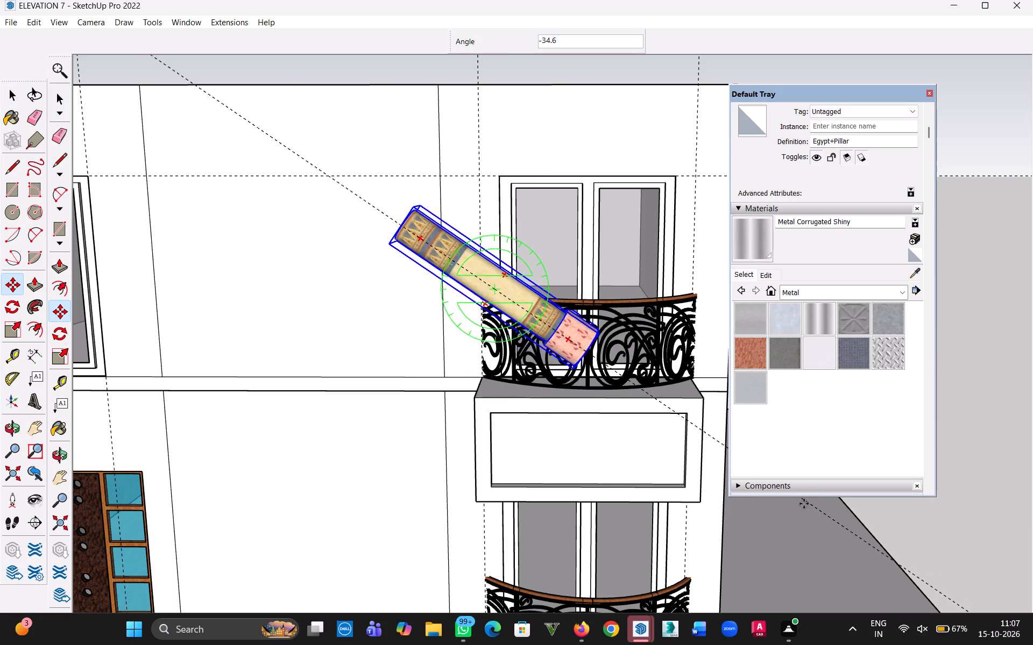
click(519, 398)
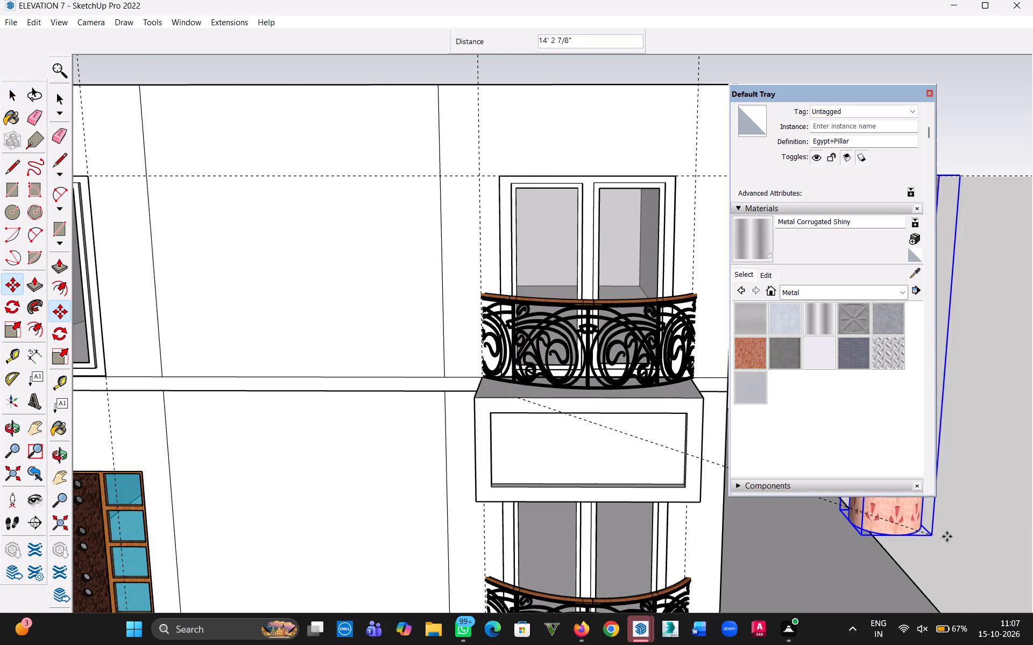
click(989, 543)
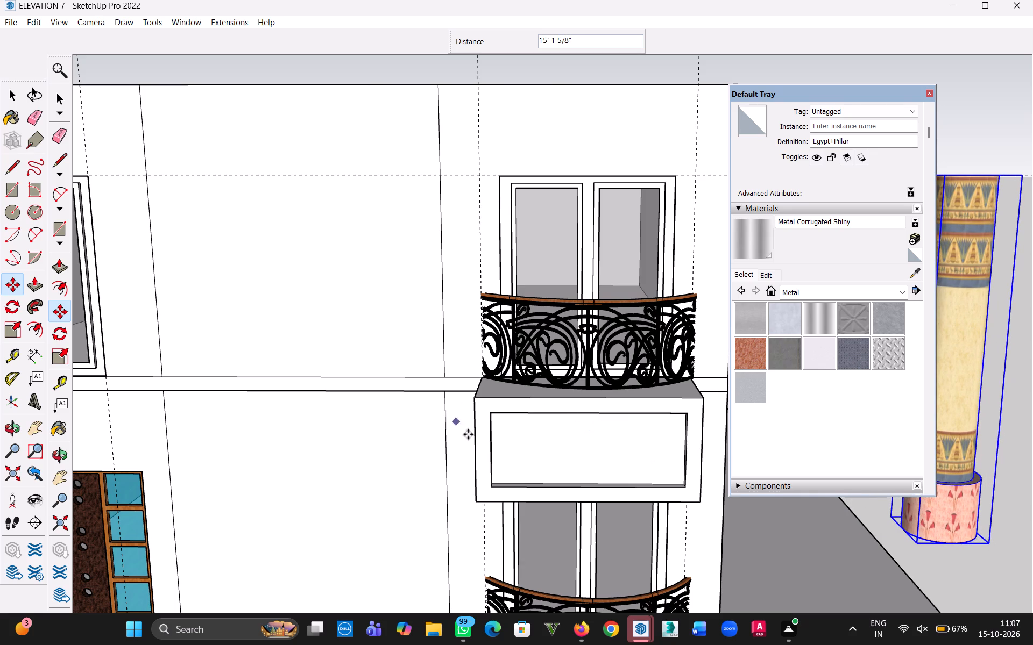
Push/Pull the recessed panel of the projecting block outward 4" so it is flush with the front face.
middle_drag(444, 449, 529, 531)
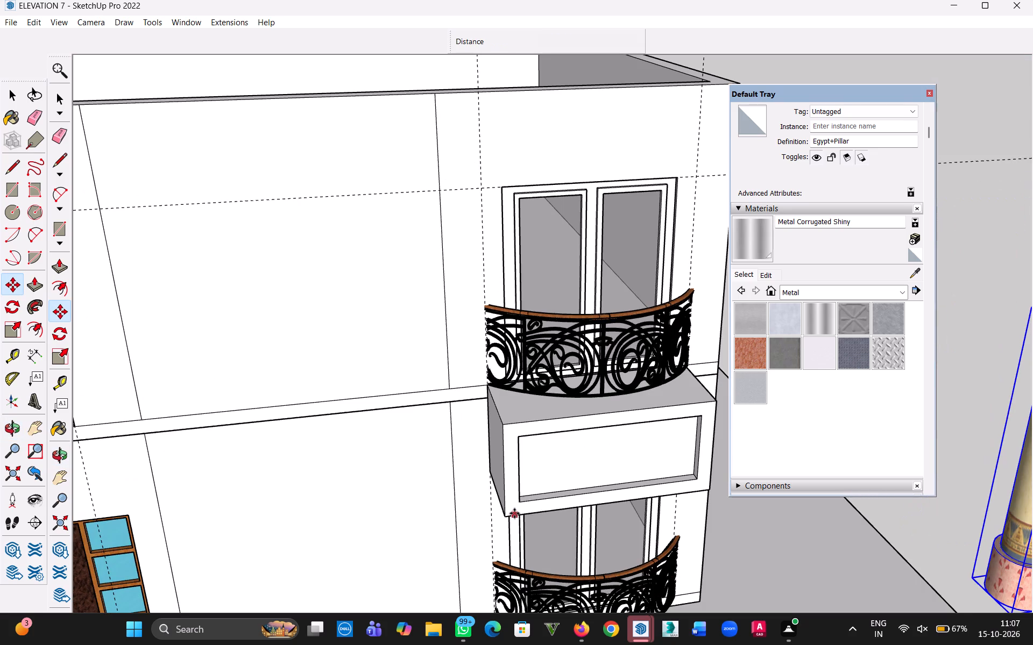
click(7, 99)
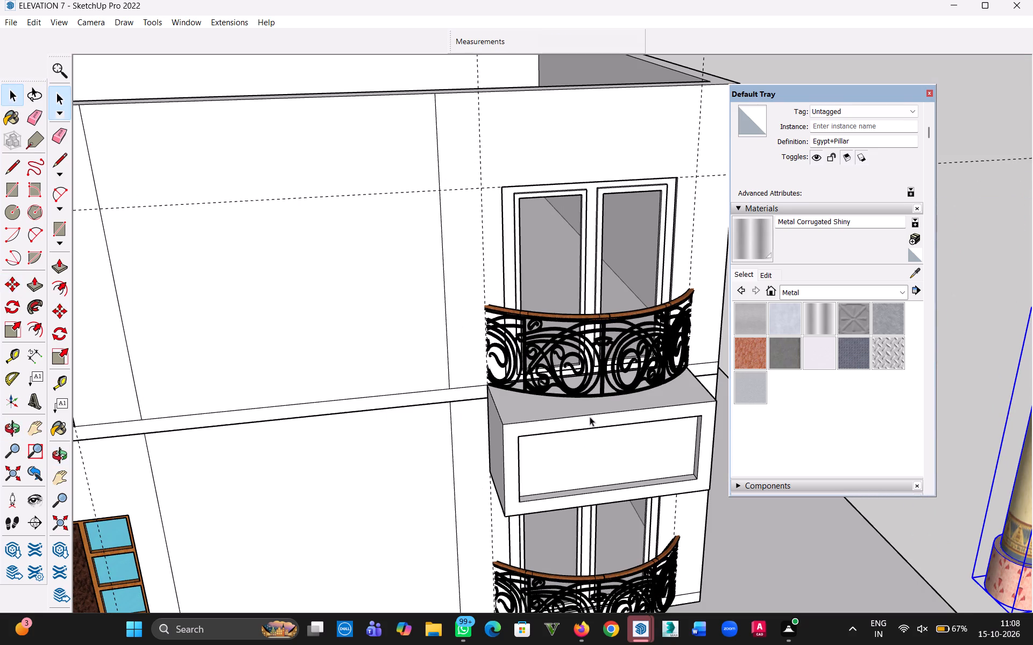
key(p)
click(592, 456)
click(579, 418)
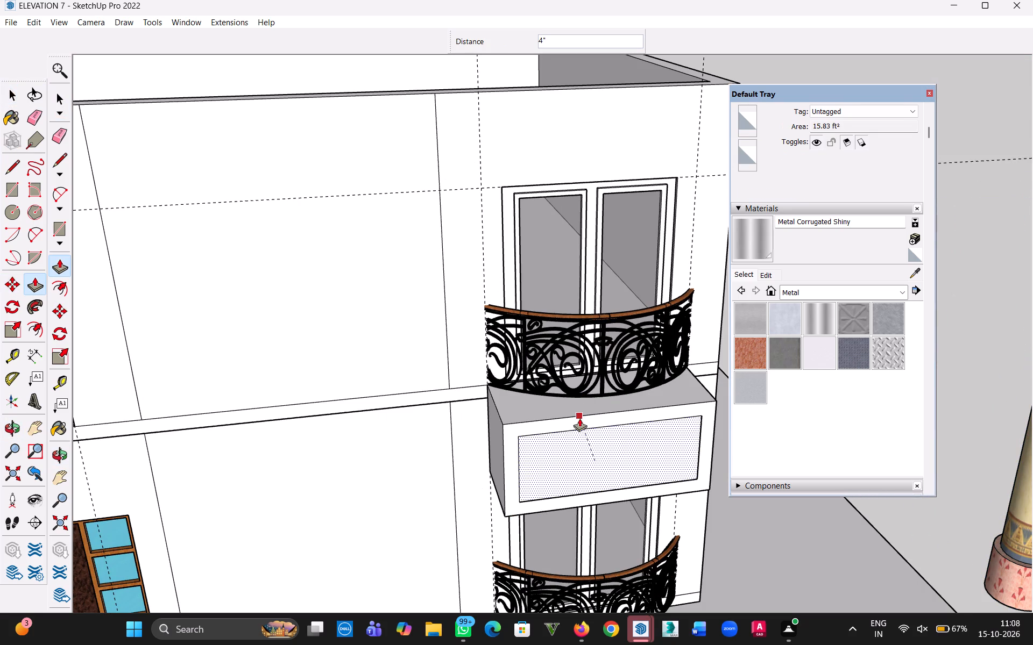
Delete the four edges of the inner rectangle on the projecting block's front face.
click(16, 94)
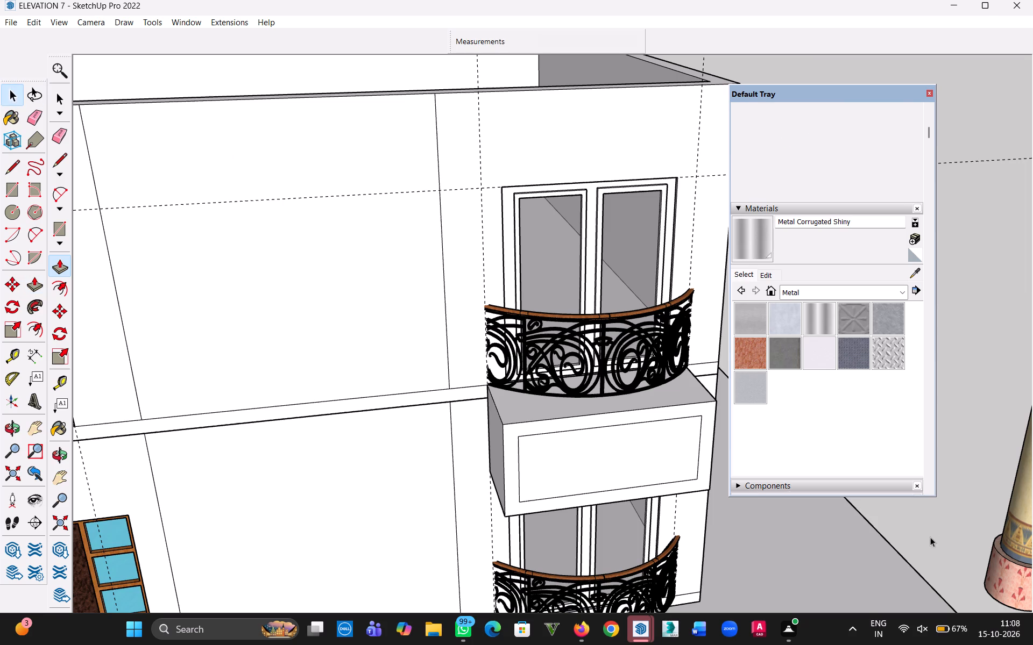
click(647, 422)
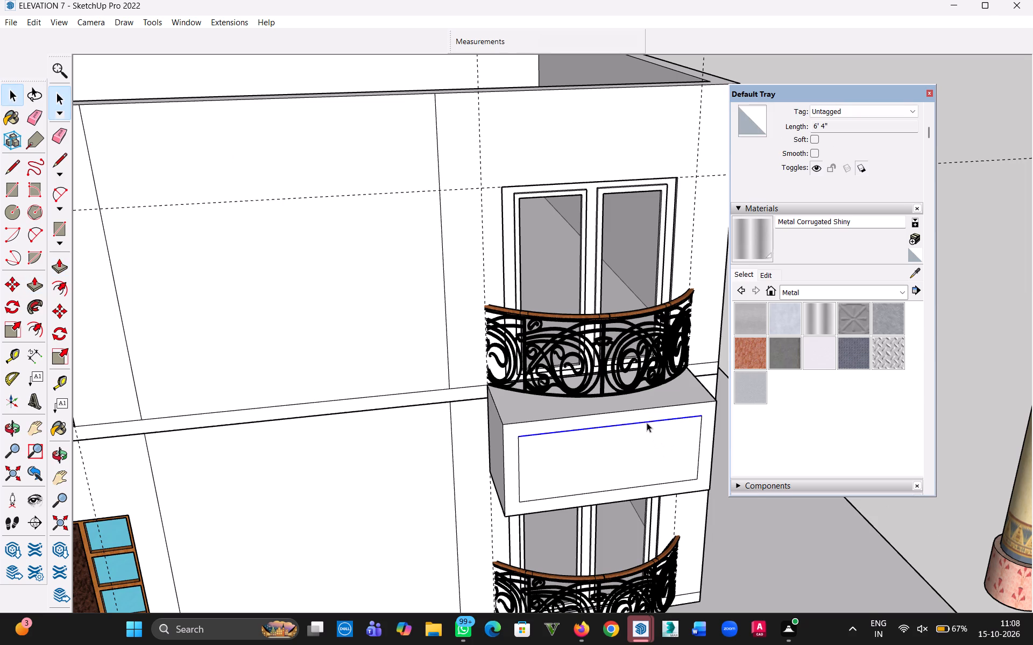
key(Delete)
click(700, 443)
key(Delete)
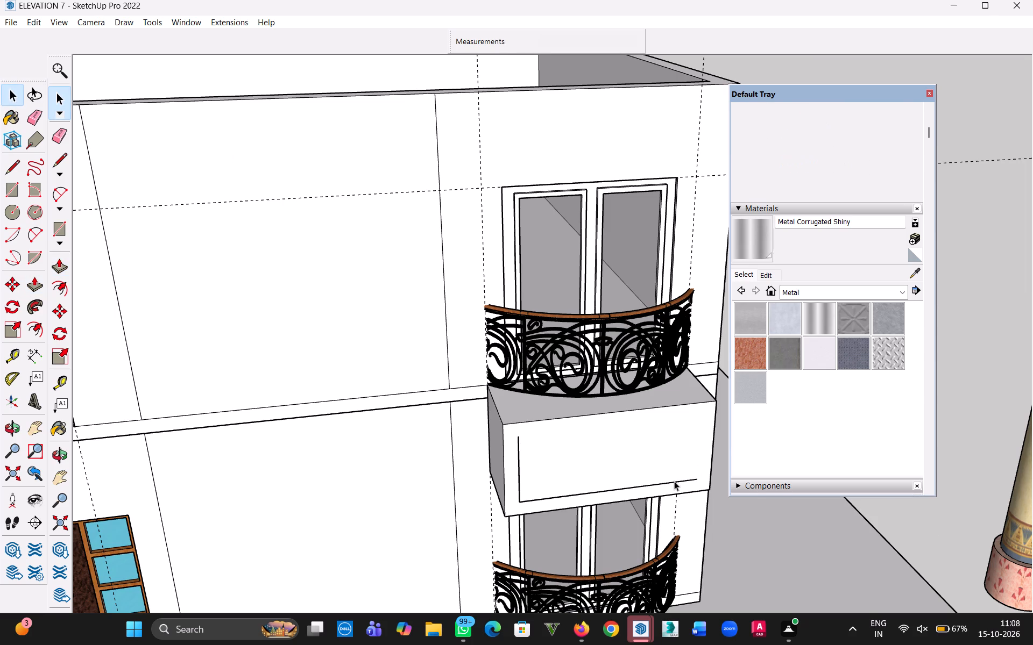
click(674, 482)
key(Delete)
click(520, 481)
key(Delete)
Push/Pull the left side face of the projecting block outward 3".
key(p)
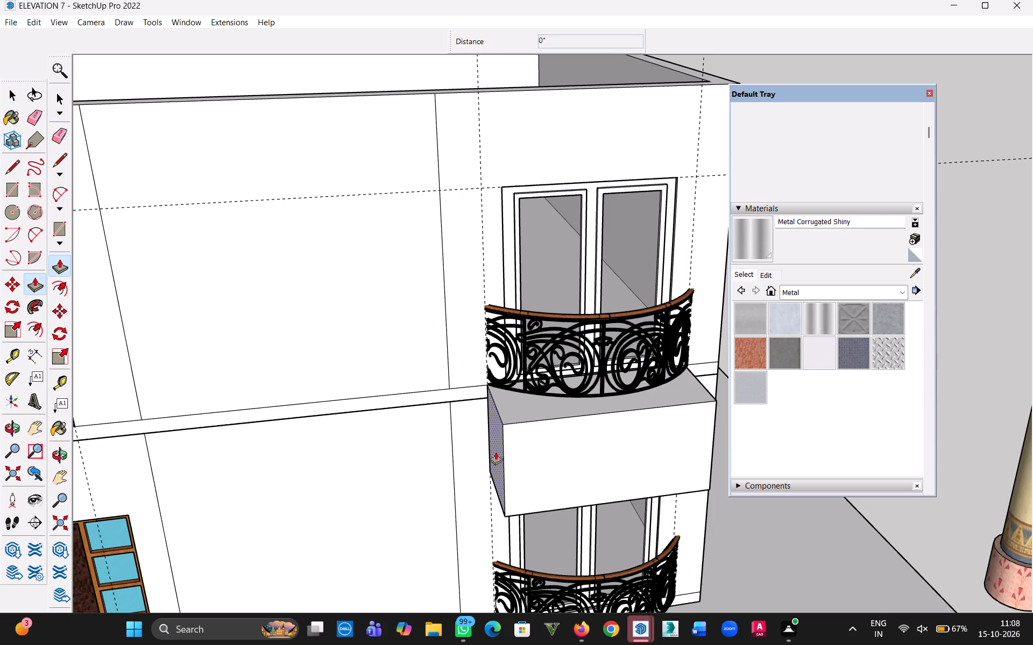
click(496, 451)
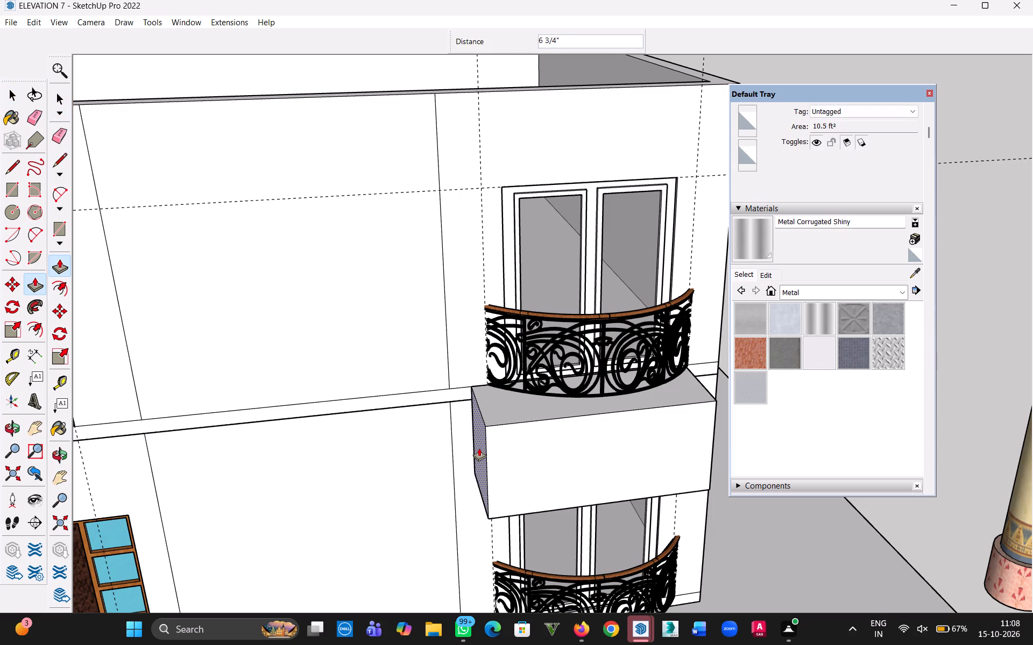
text(3")
key(Return)
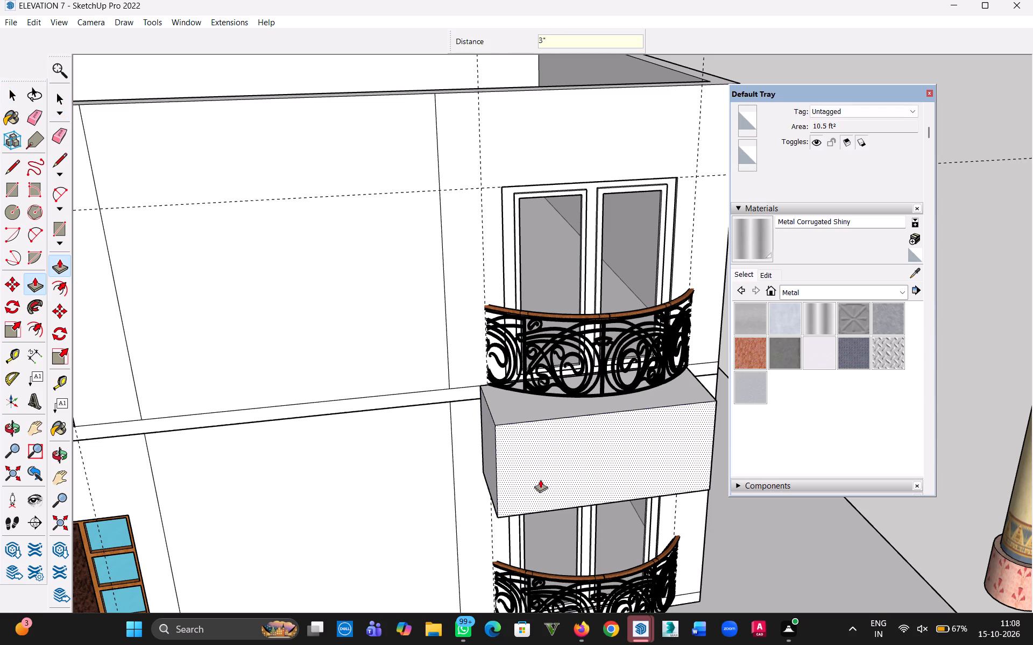
Repeat the 3" Push/Pull on the front face of the projecting block.
middle_drag(540, 479, 370, 429)
middle_drag(610, 448, 579, 445)
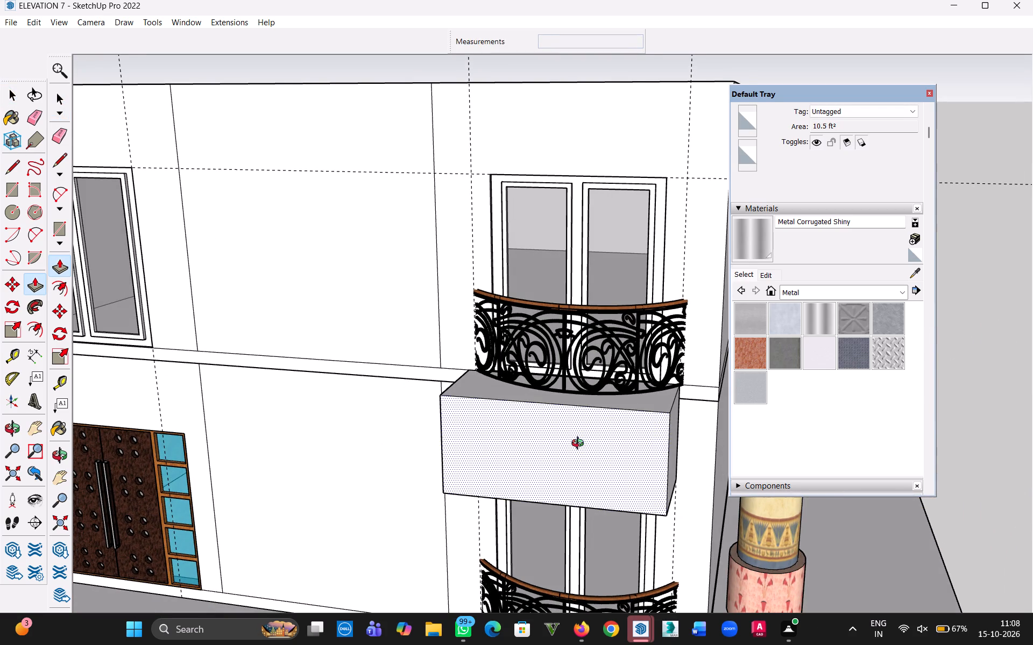
double_click(668, 443)
Scale the pillar beside the building down horizontally to about 0.60 by 0.63 in red and green, keeping its height.
middle_drag(521, 459, 660, 351)
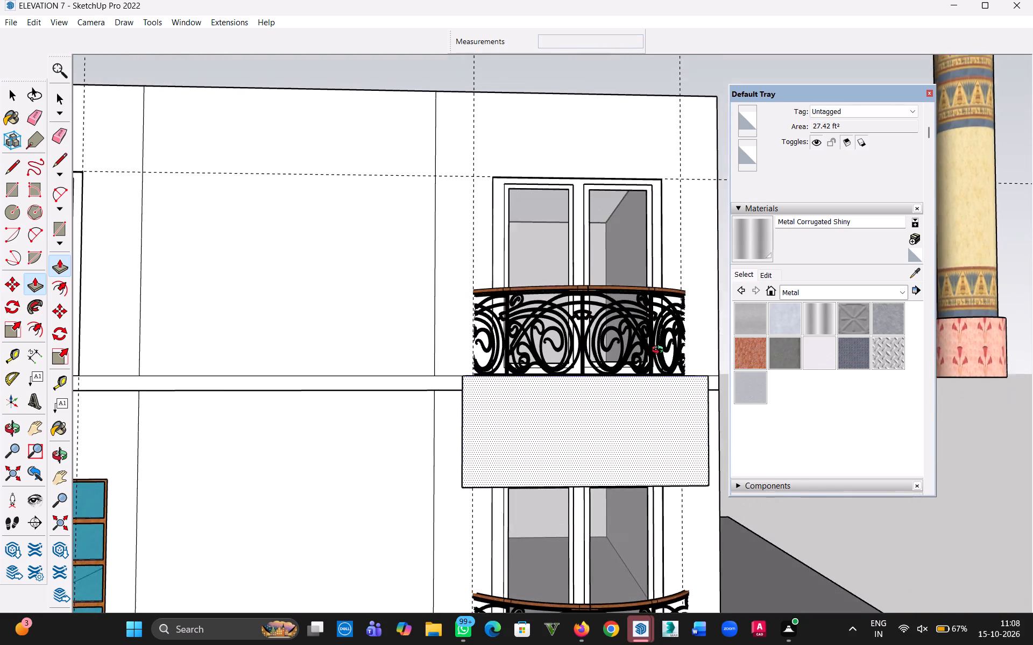
middle_drag(660, 351, 666, 333)
middle_drag(666, 339, 659, 396)
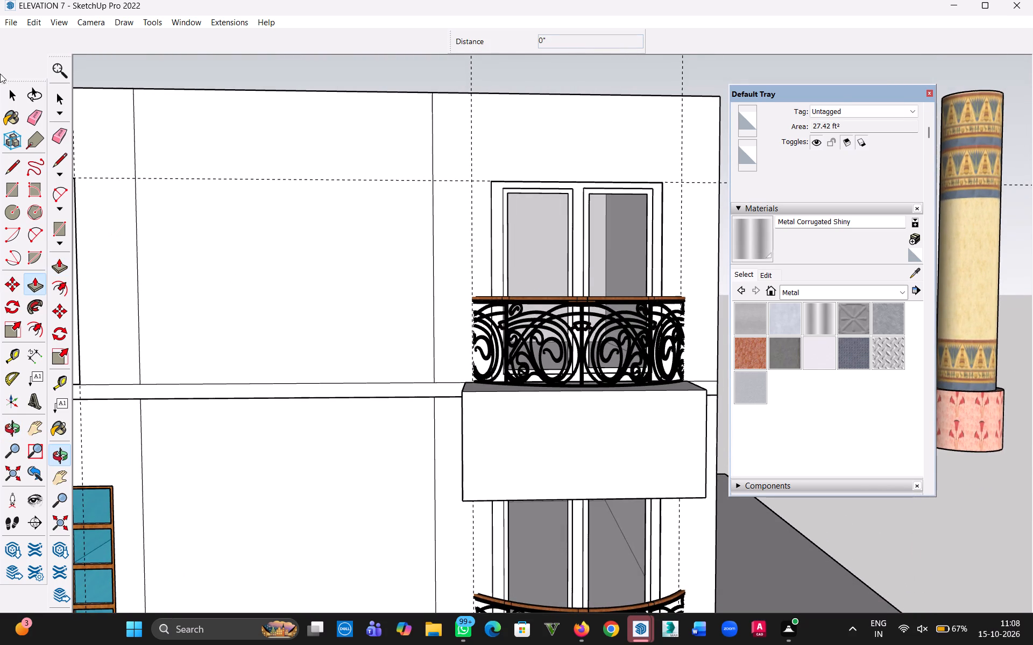
click(9, 105)
scroll(827, 430, down, 4)
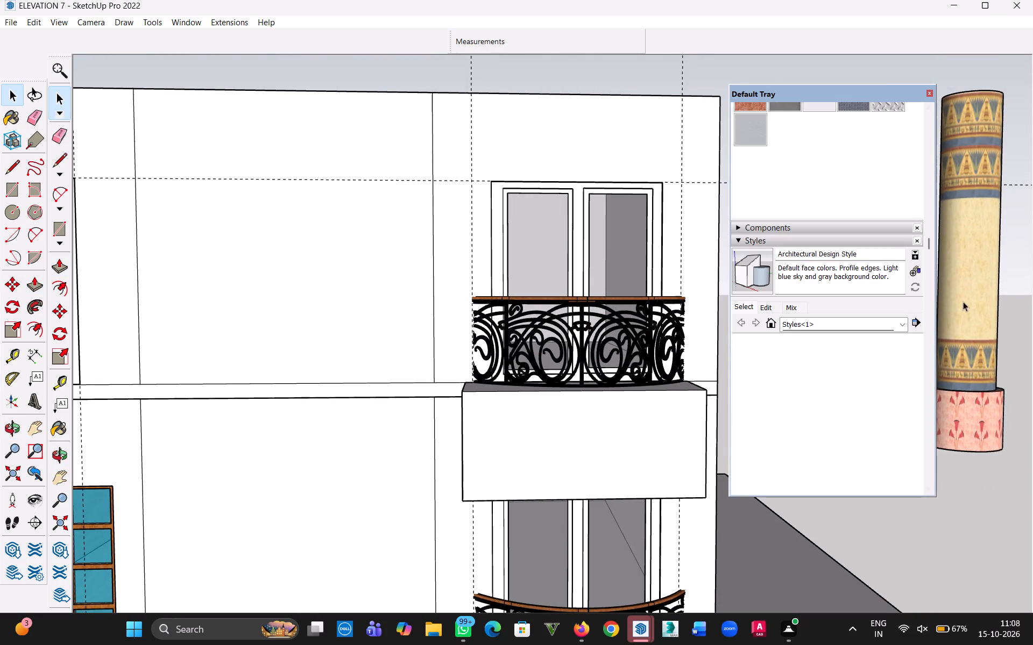
click(977, 296)
drag(800, 97, 384, 169)
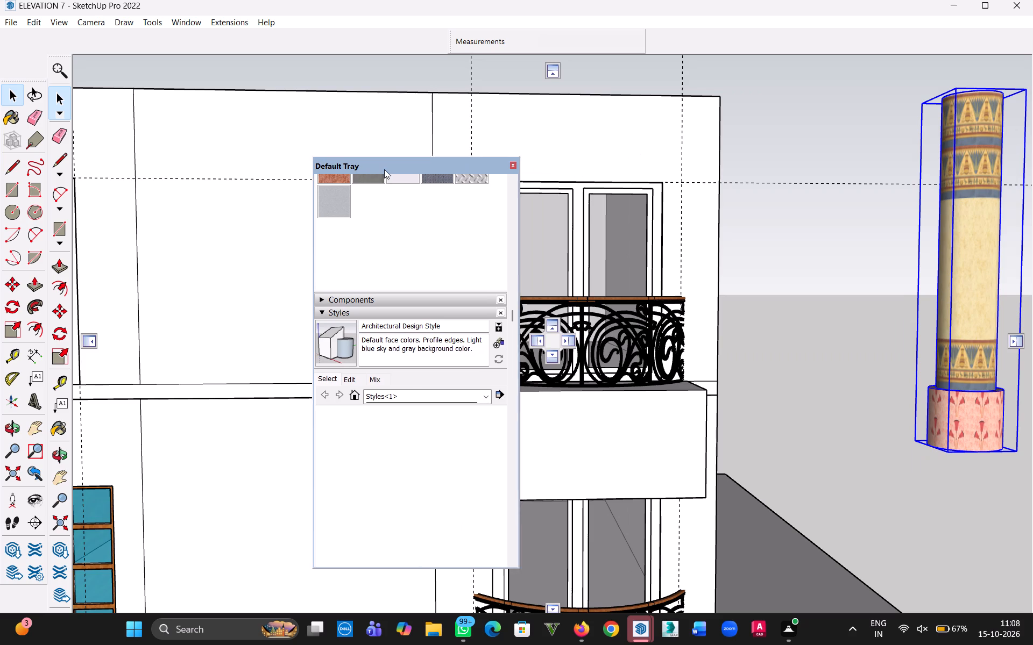
drag(384, 169, 295, 155)
scroll(1032, 357, down, 4)
scroll(923, 373, down, 4)
middle_drag(916, 357, 855, 458)
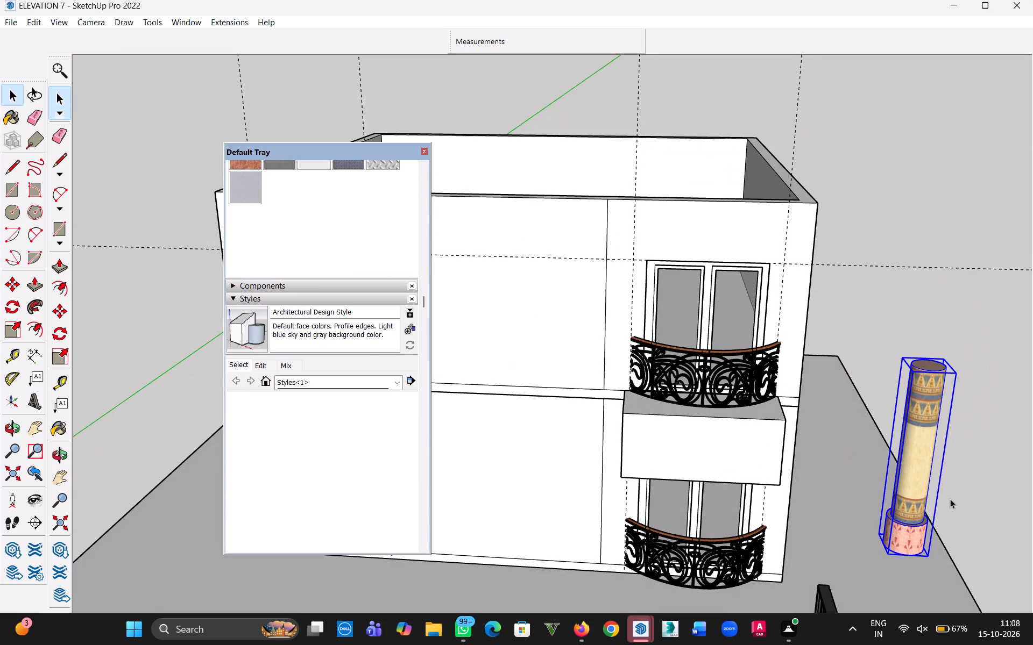
click(12, 329)
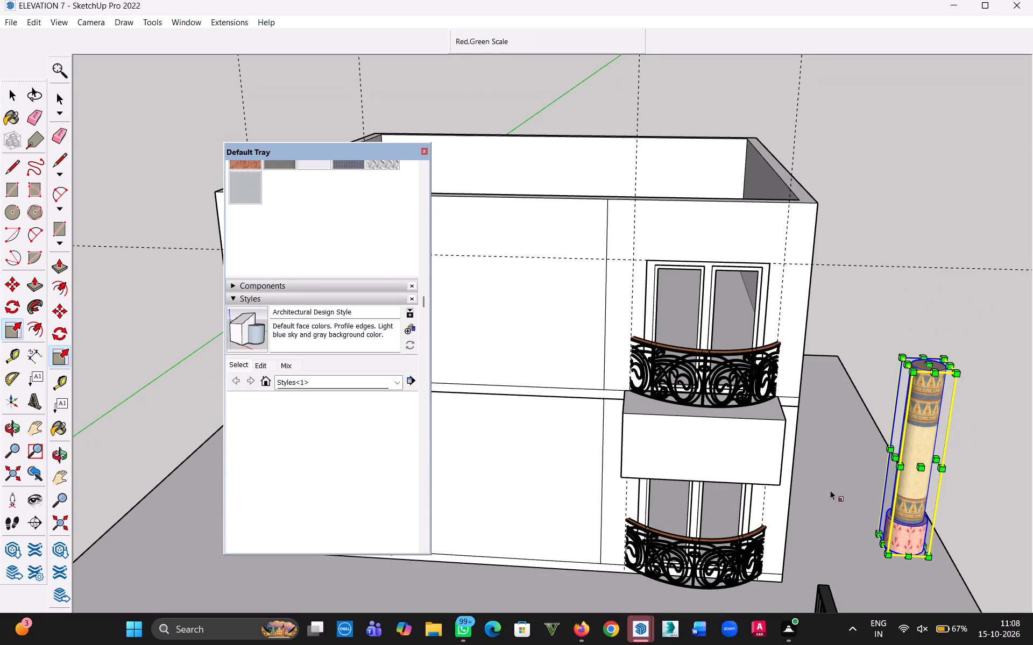
click(886, 448)
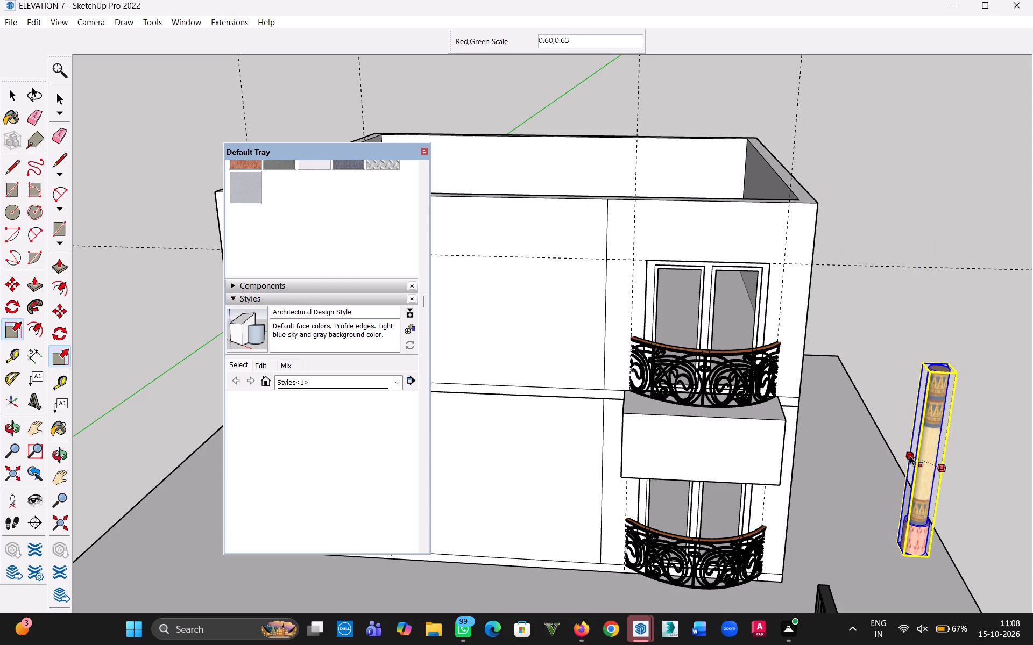
scroll(916, 457, up, 3)
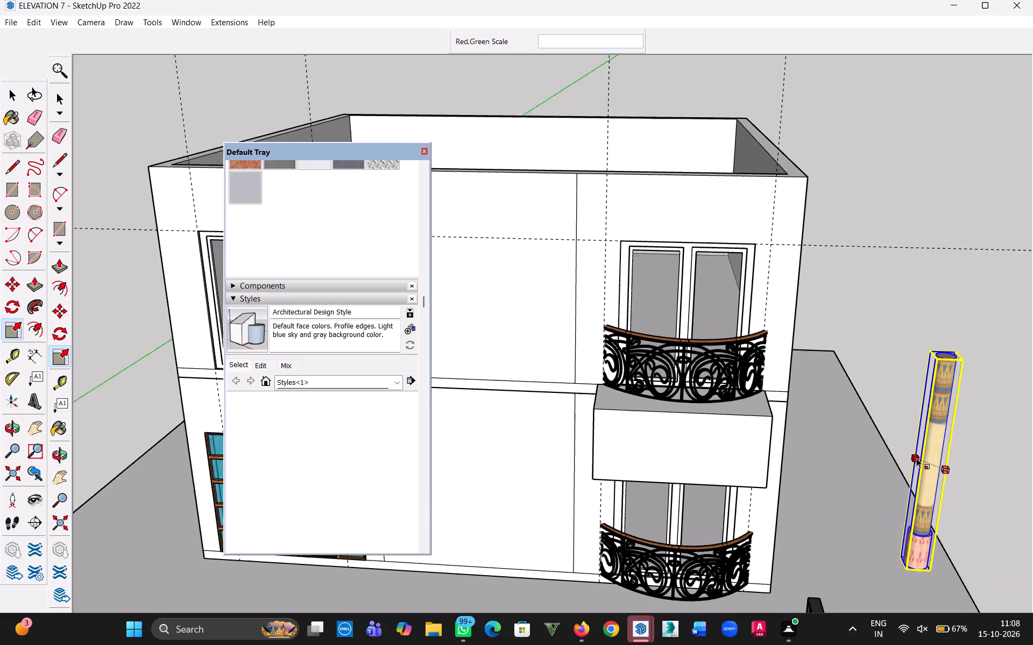
scroll(916, 458, up, 3)
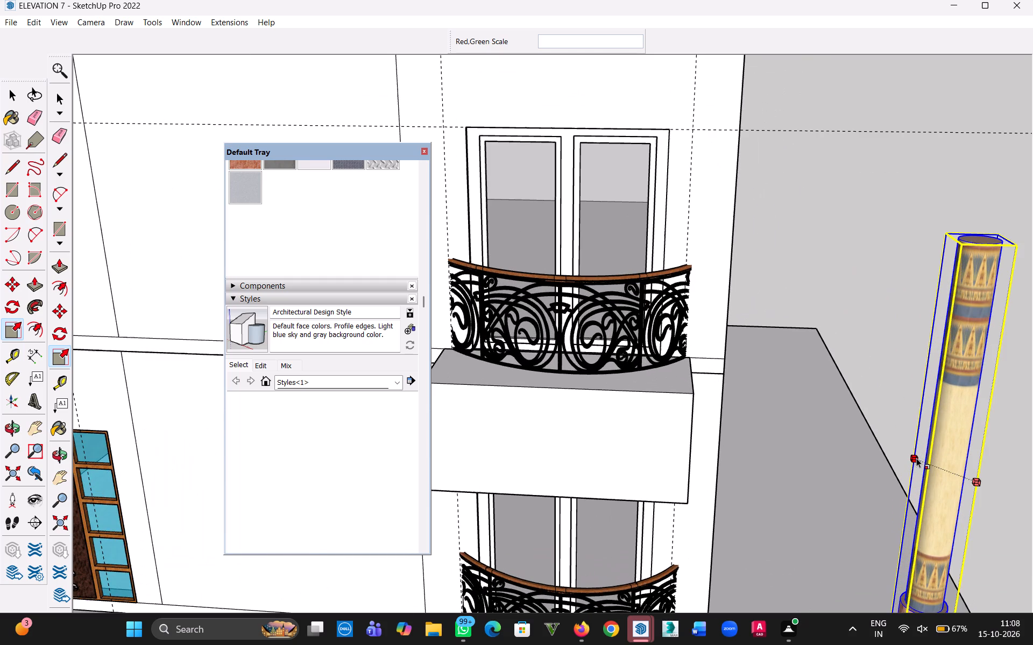
click(916, 458)
Move the slimmed pillar by its base corner about 15' 9 1/16" onto the projecting block's top front-left corner.
middle_drag(985, 408, 843, 586)
middle_click(843, 586)
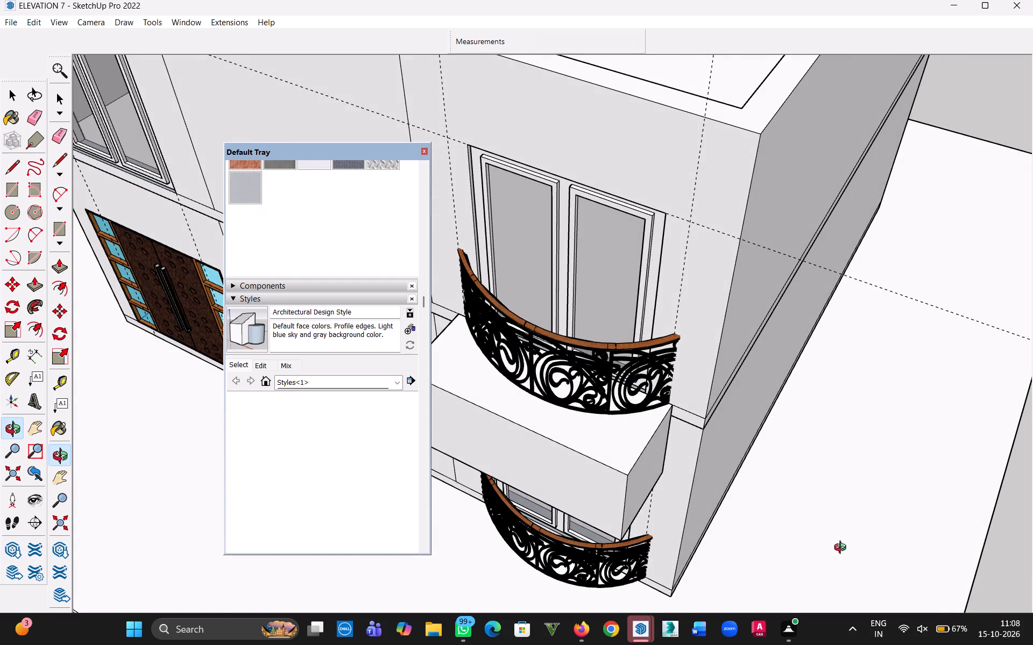
scroll(833, 538, down, 4)
key(h)
drag(833, 535, 924, 291)
middle_drag(890, 316, 850, 491)
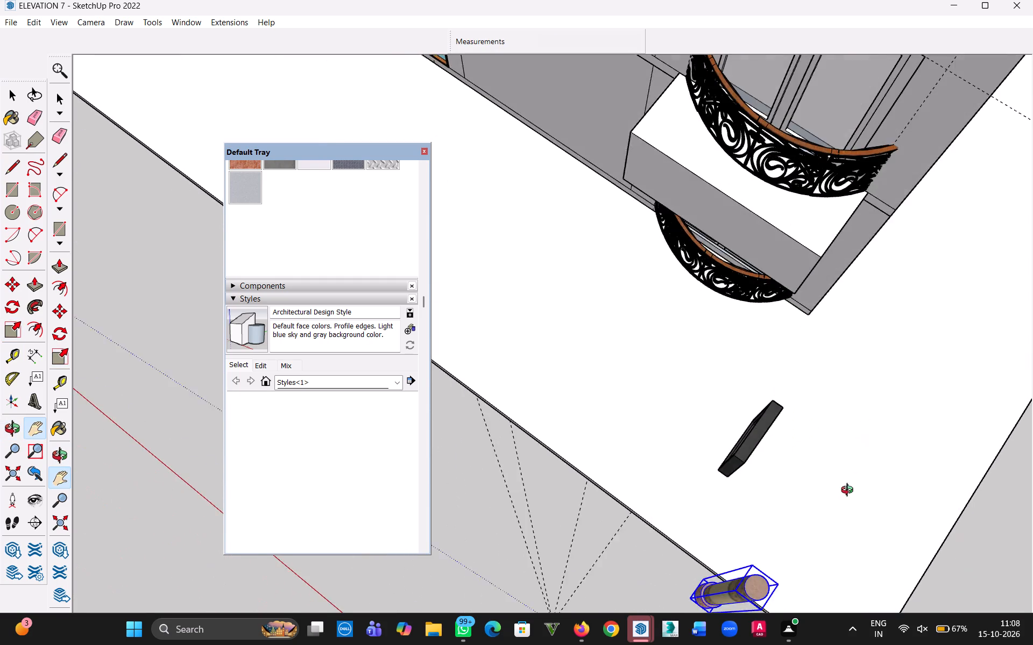
middle_drag(850, 491, 832, 491)
middle_drag(828, 490, 1032, 201)
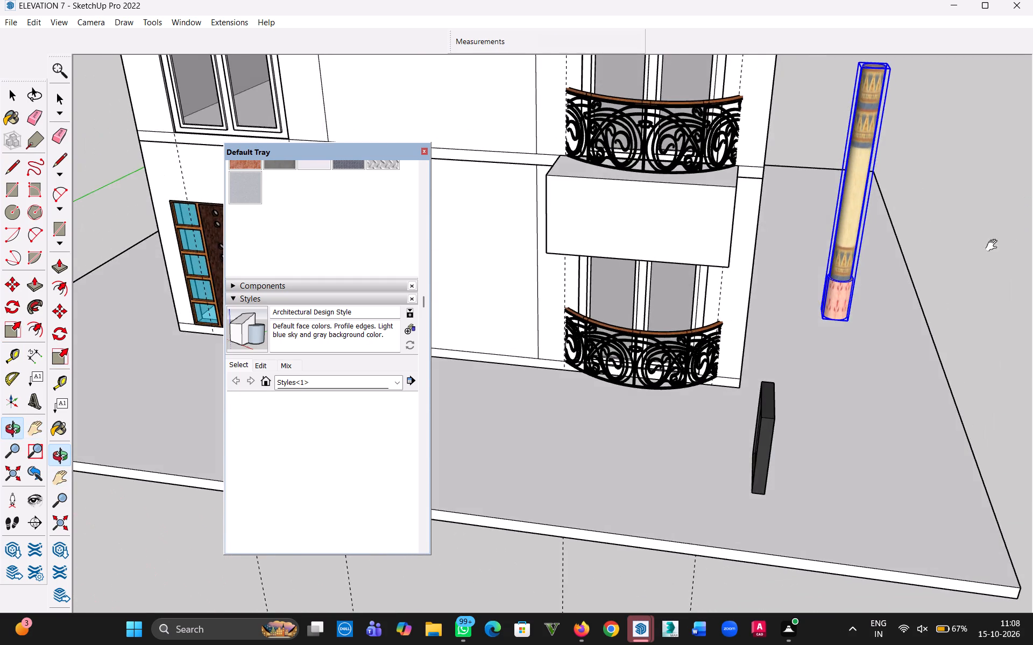
scroll(814, 419, down, 6)
middle_drag(731, 442, 784, 345)
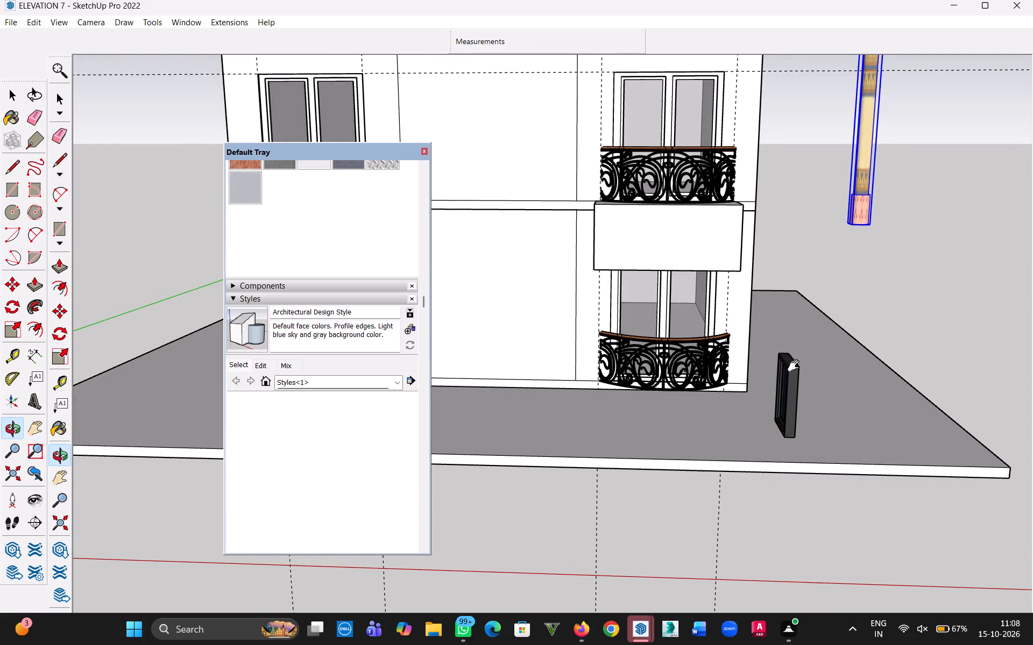
scroll(796, 366, down, 4)
key(h)
drag(800, 361, 754, 488)
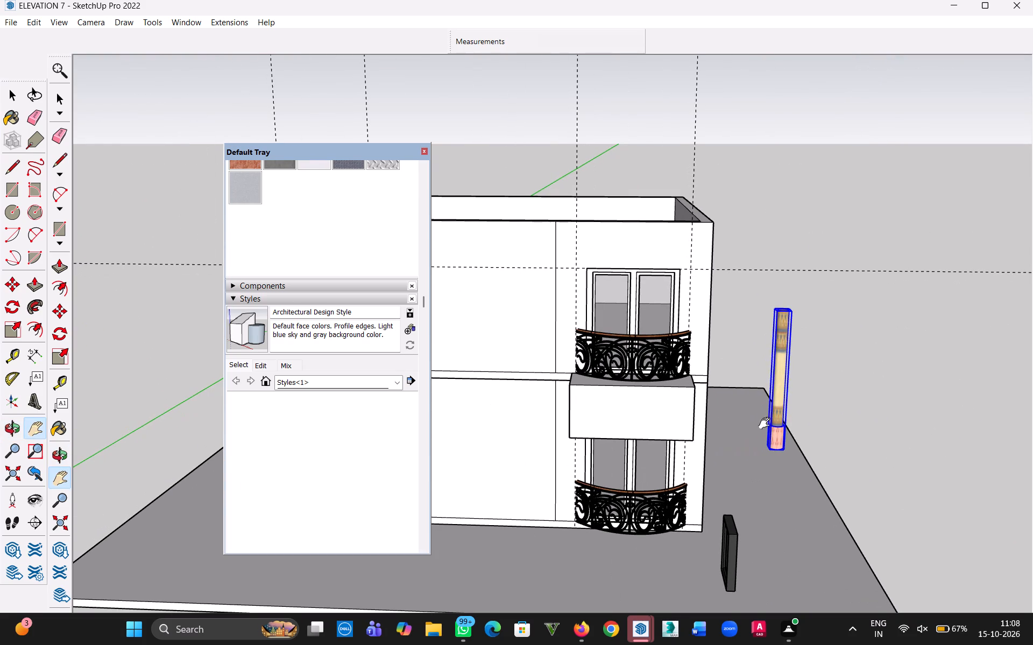
key(Escape)
scroll(777, 413, up, 9)
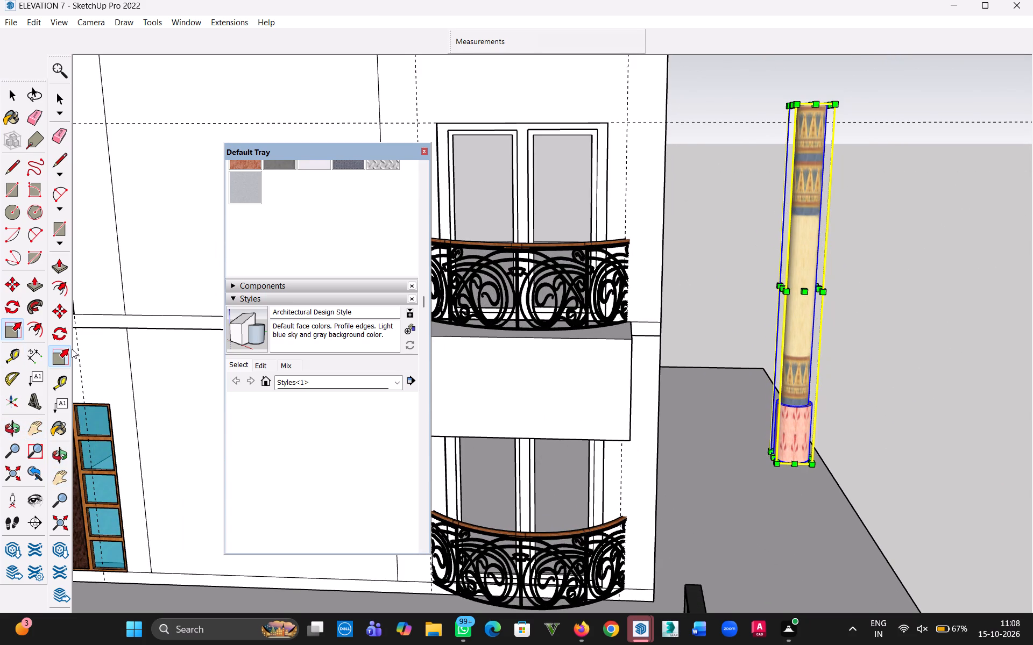
key(m)
scroll(786, 444, up, 5)
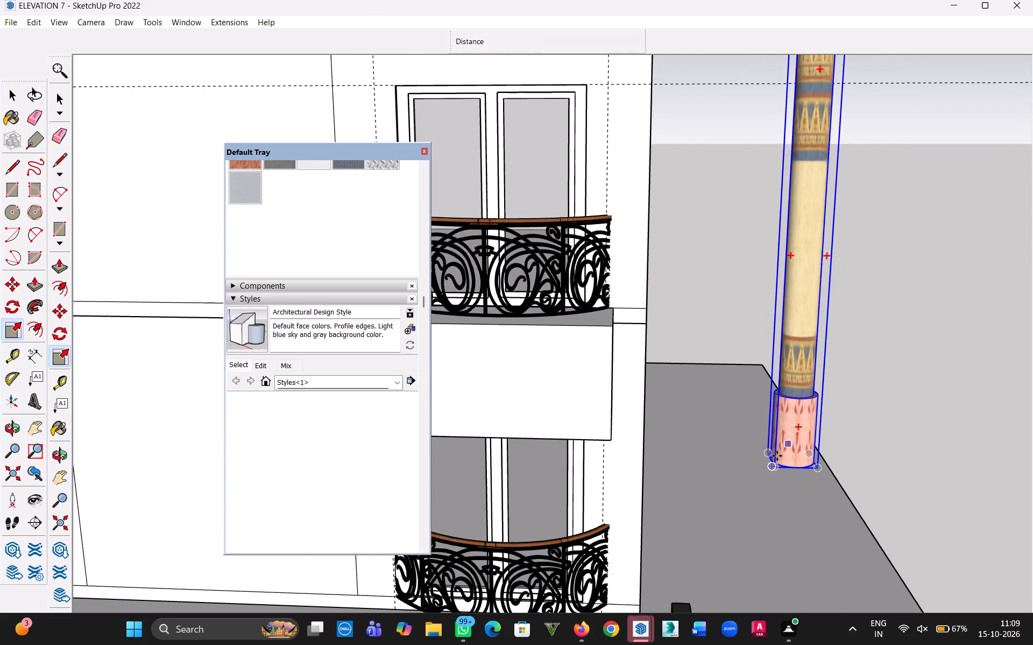
scroll(777, 456, up, 15)
scroll(804, 438, down, 3)
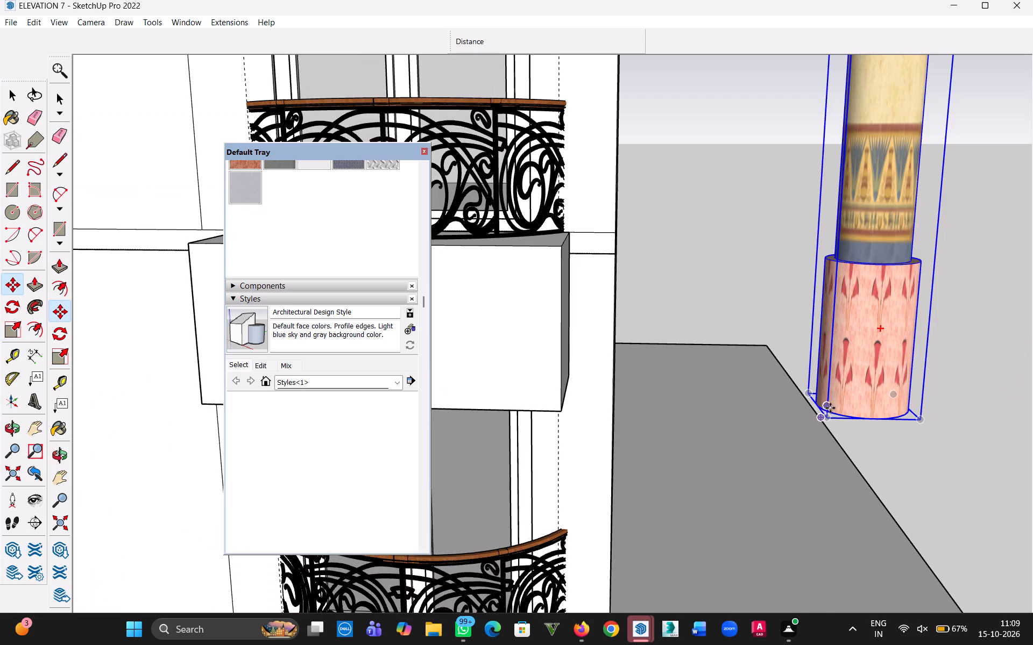
scroll(828, 420, up, 3)
scroll(827, 419, down, 1)
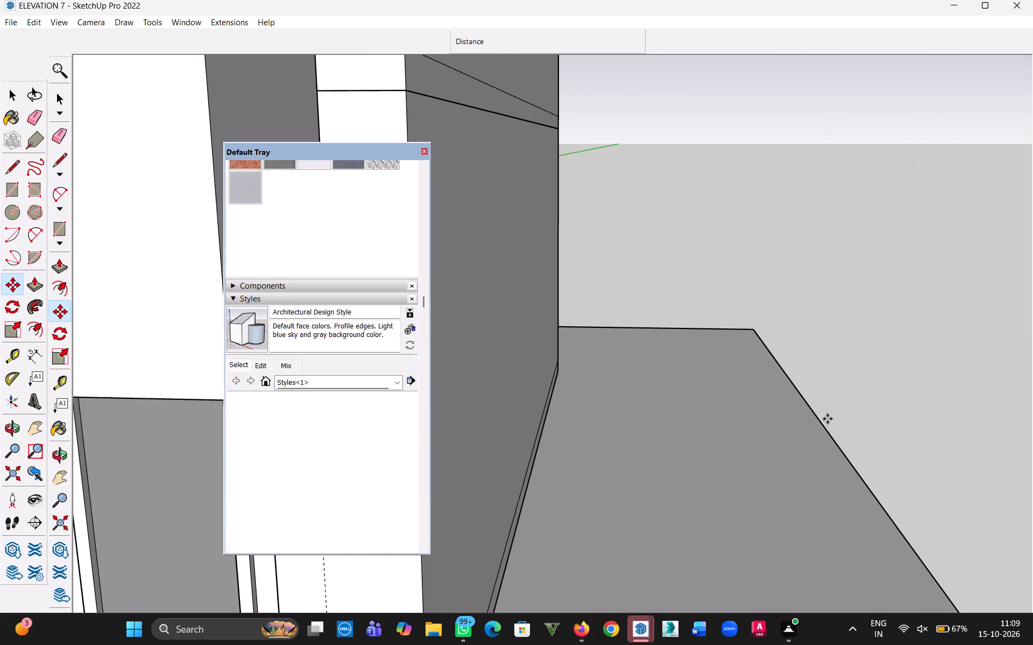
scroll(827, 419, down, 1)
click(825, 411)
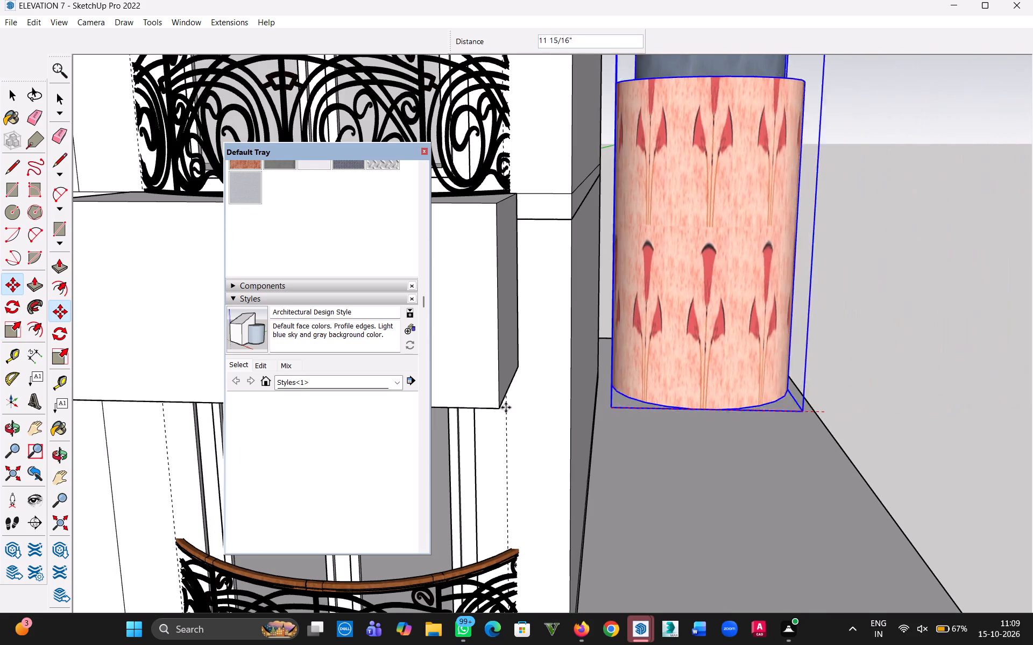
key(h)
drag(425, 383, 798, 492)
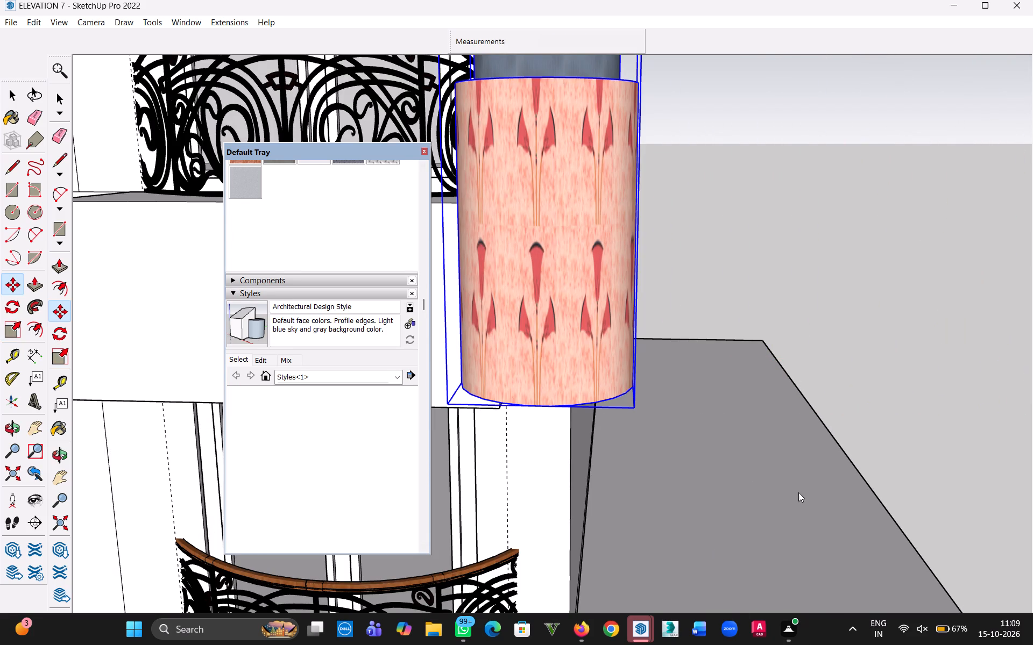
drag(798, 492, 854, 503)
scroll(476, 424, down, 11)
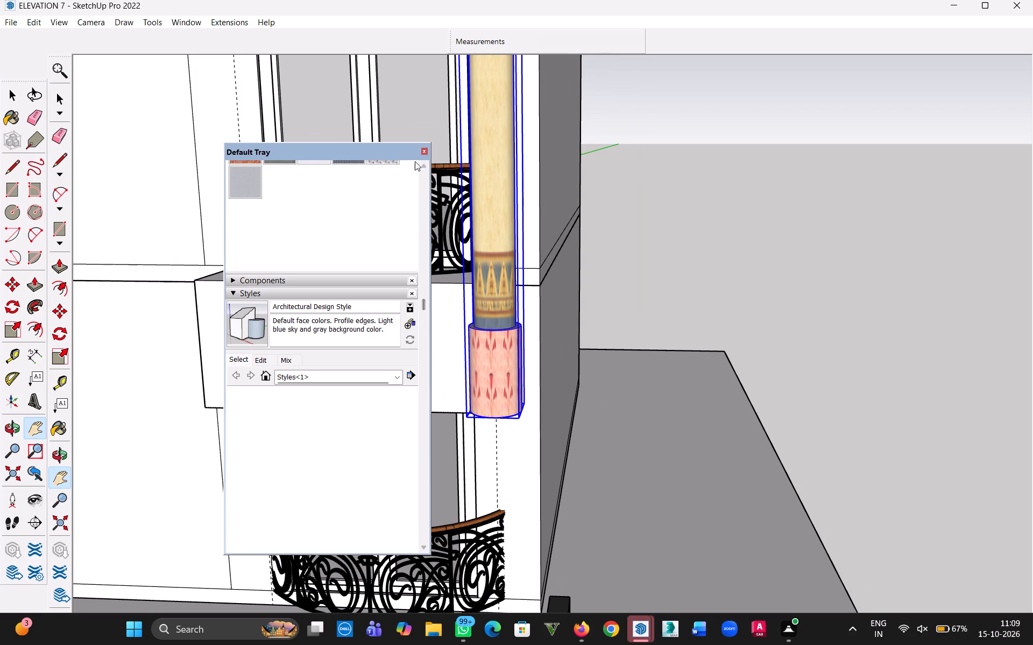
click(424, 154)
drag(368, 283, 582, 478)
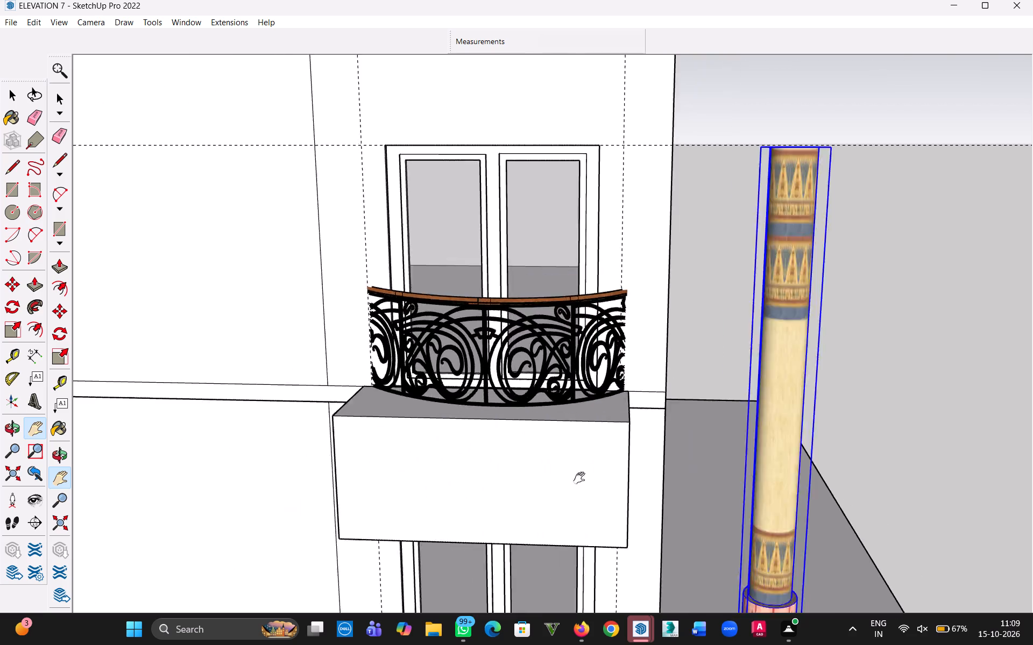
drag(582, 478, 651, 553)
key(Escape)
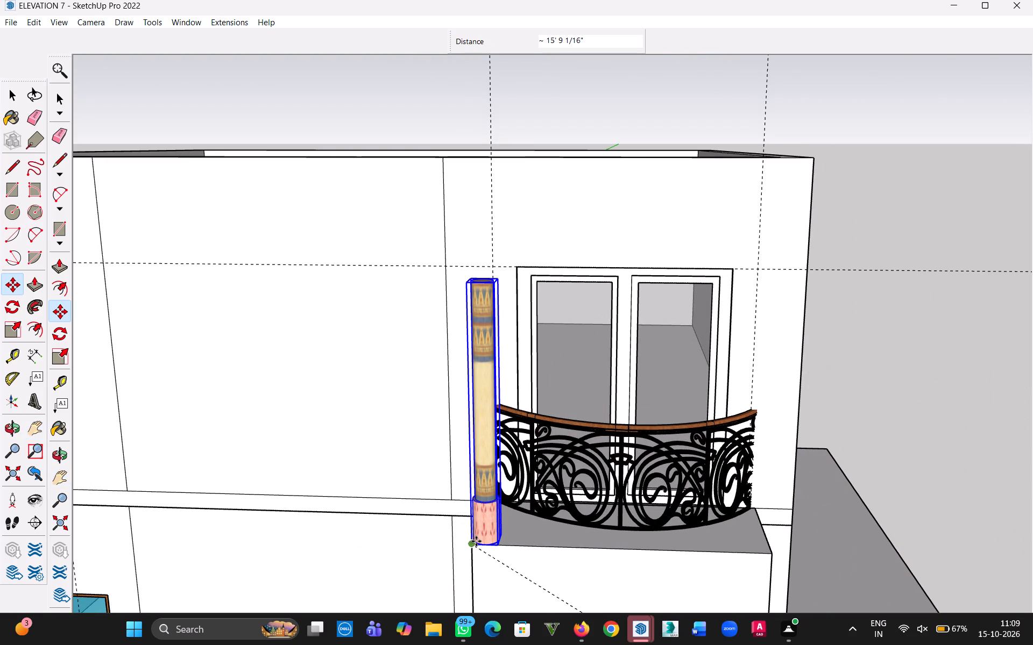
click(471, 543)
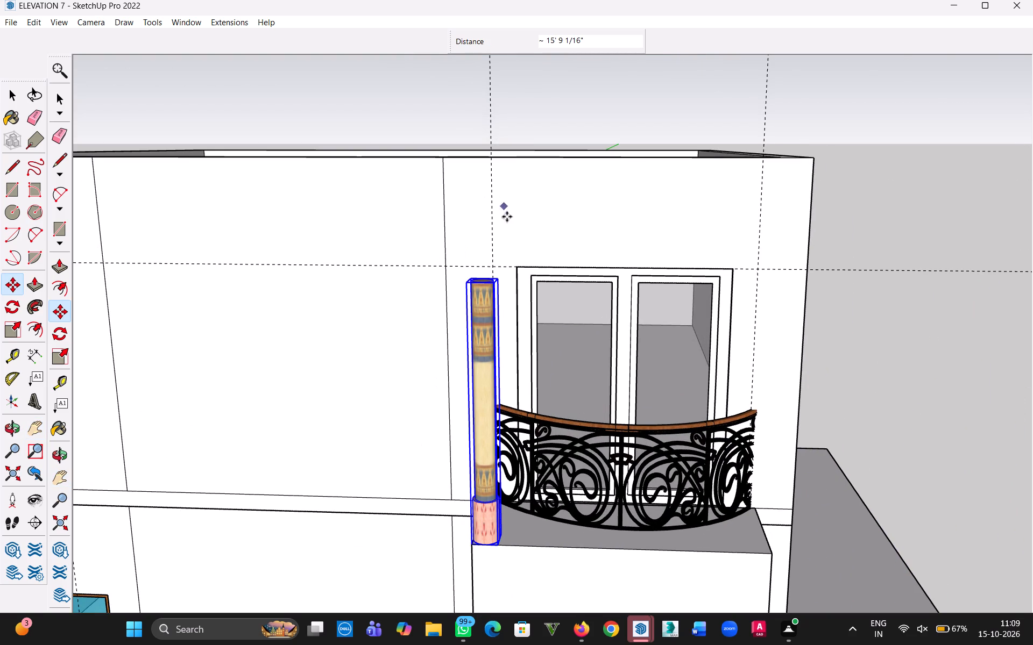
Copy the pillar about 7' 1 11/16" along the projecting block's front edge to its top front-right corner.
middle_drag(473, 294, 549, 239)
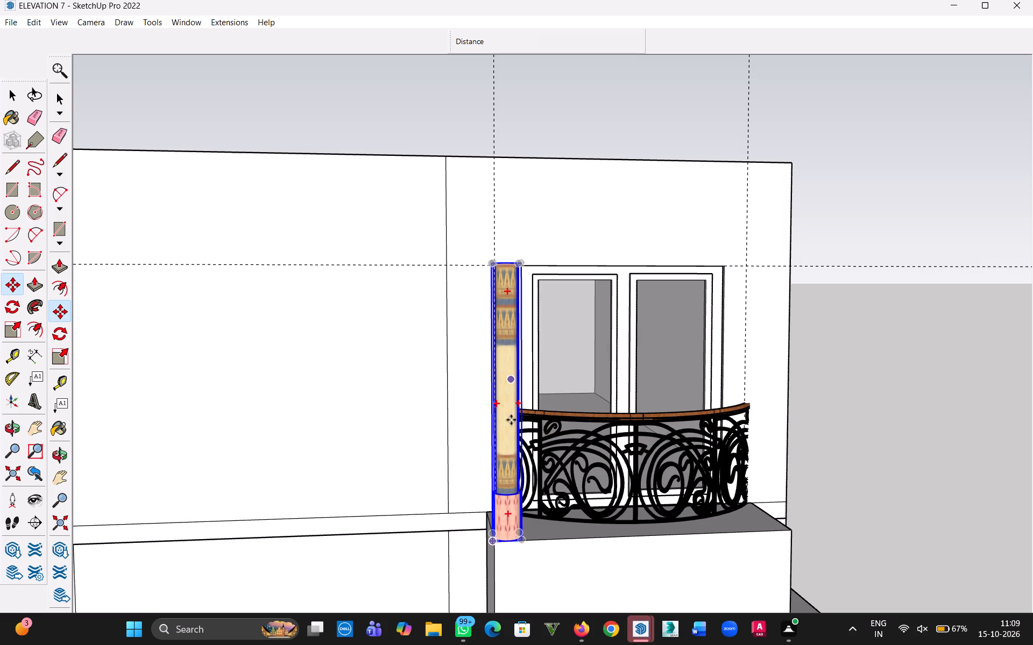
scroll(549, 570, up, 10)
key(m)
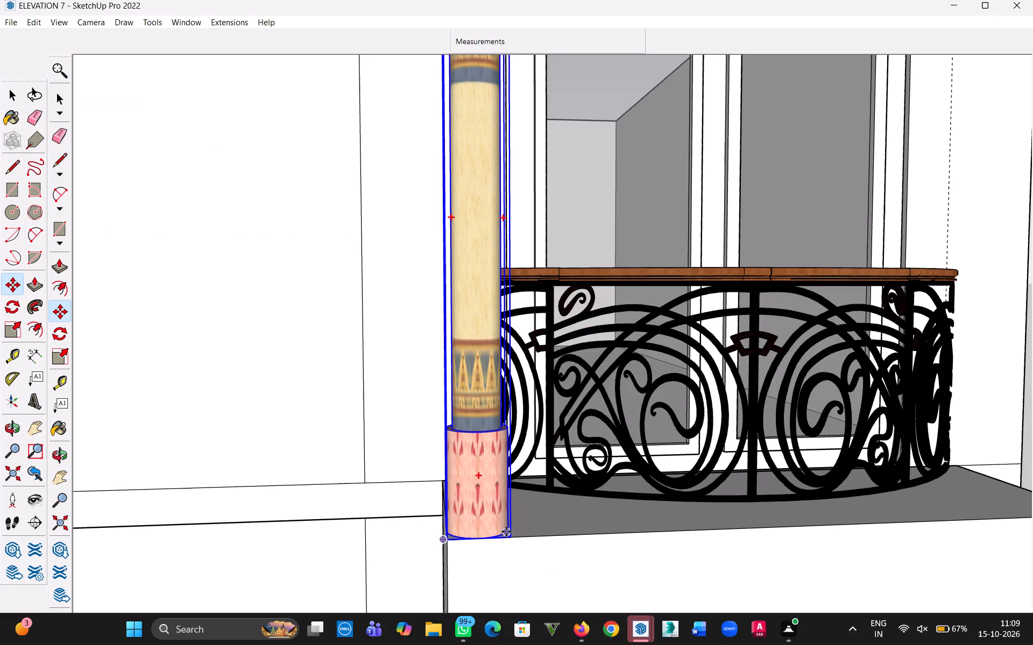
scroll(510, 543, up, 12)
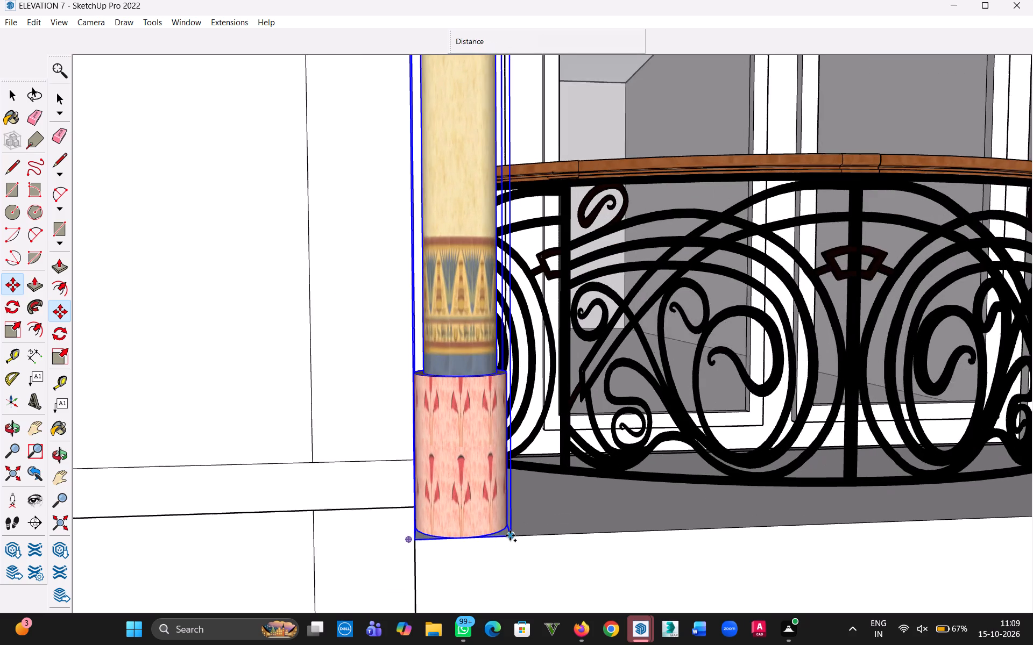
scroll(510, 535, up, 7)
click(506, 529)
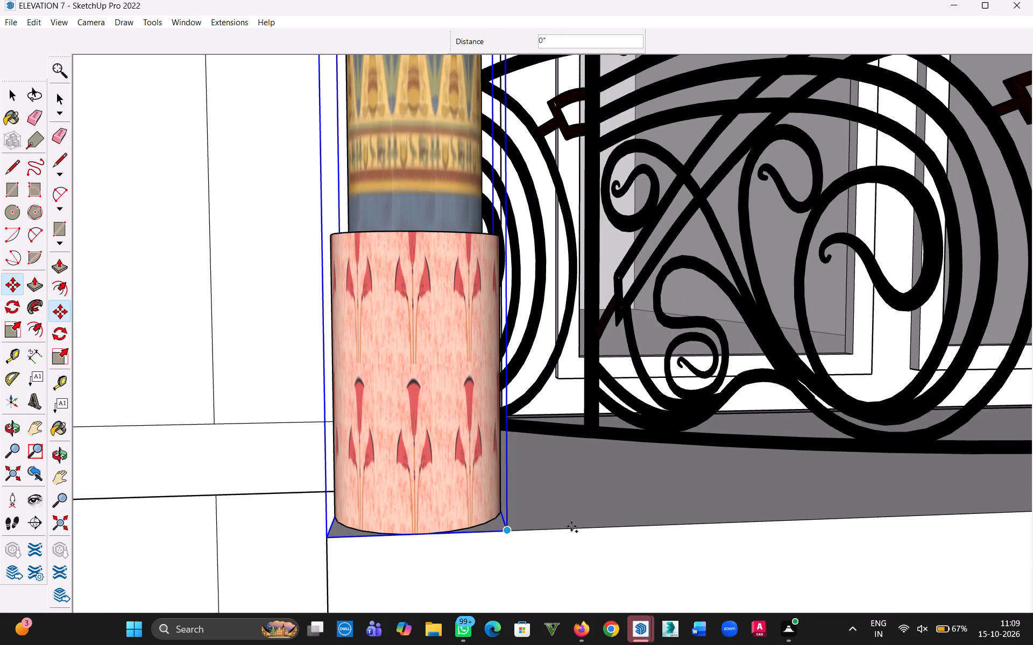
key(h)
drag(760, 515, 254, 522)
scroll(787, 454, down, 3)
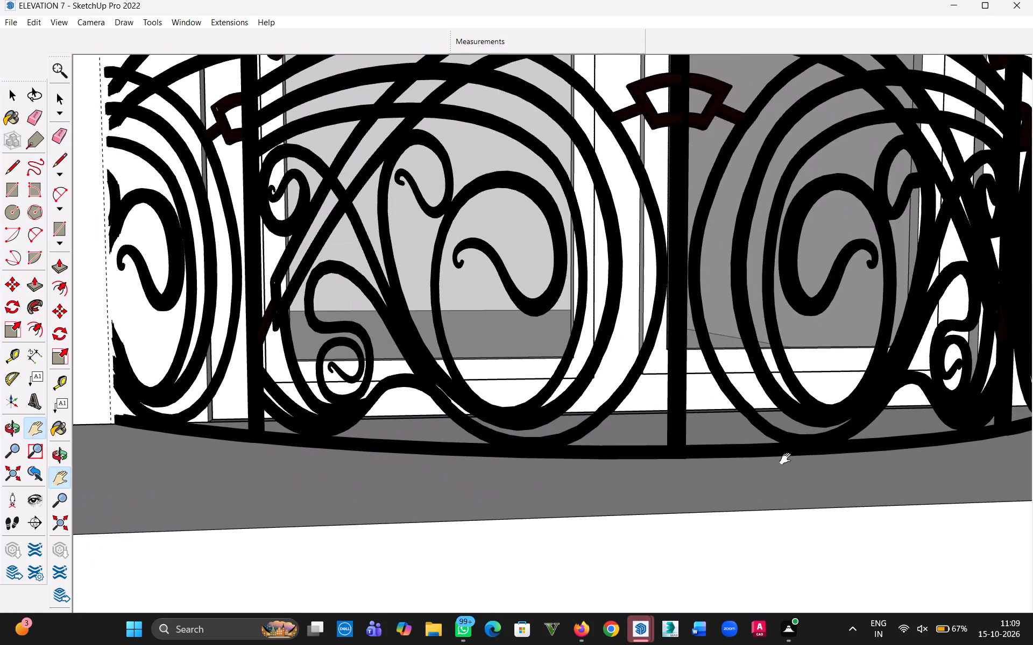
scroll(788, 459, down, 9)
scroll(808, 458, up, 1)
scroll(809, 458, down, 12)
drag(827, 462, 430, 460)
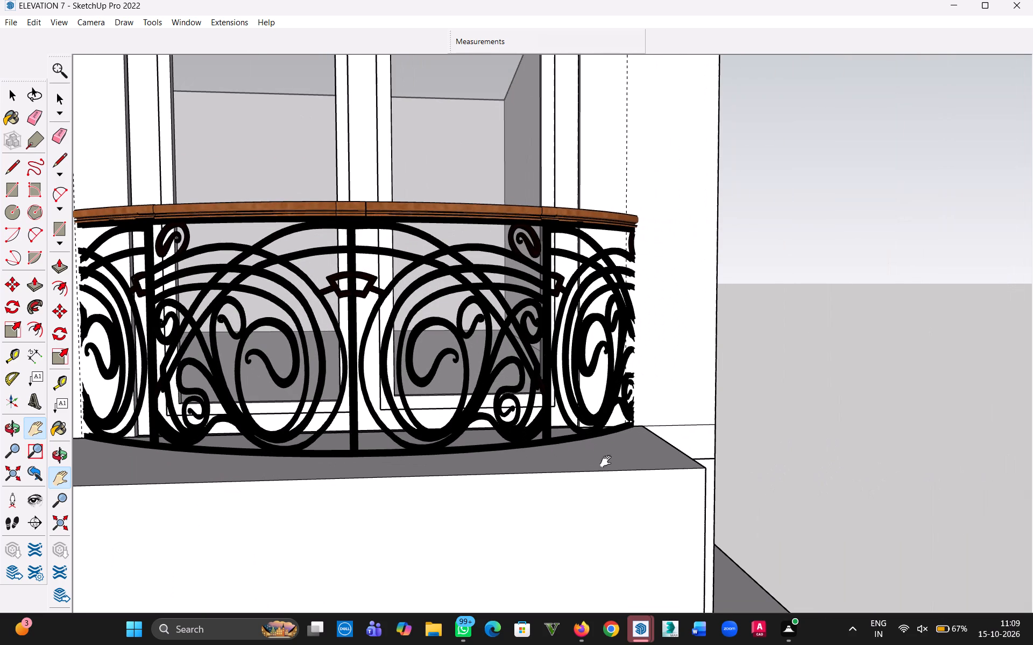
key(Escape)
click(704, 468)
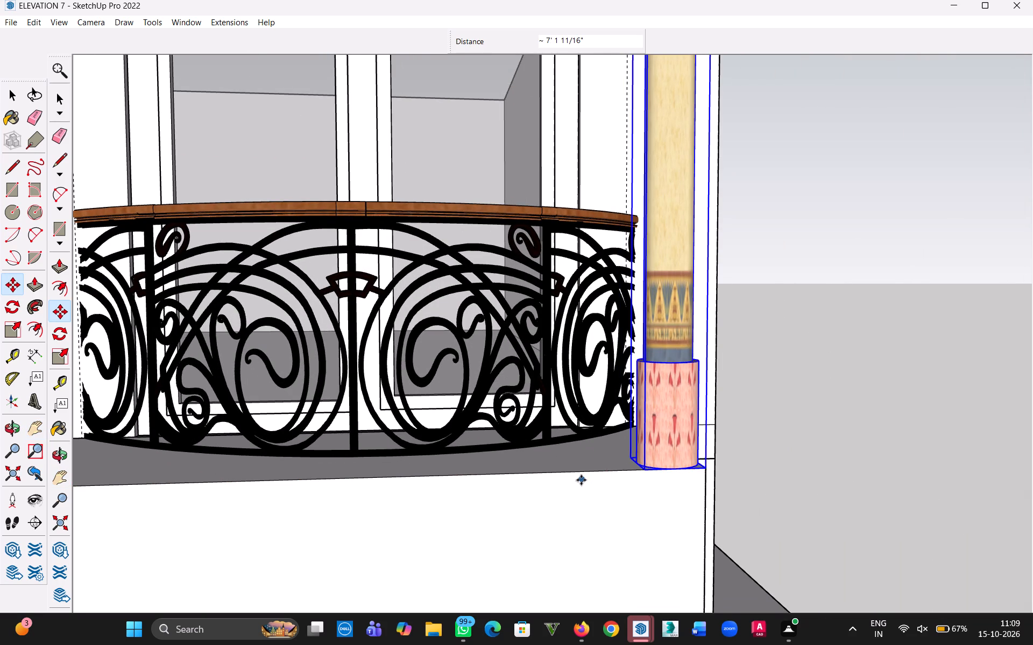
Place two vertical guides on the ground-floor wall aligned with the projecting block's sides, each 1' 1" in from the adjacent wall edge line.
scroll(581, 480, down, 18)
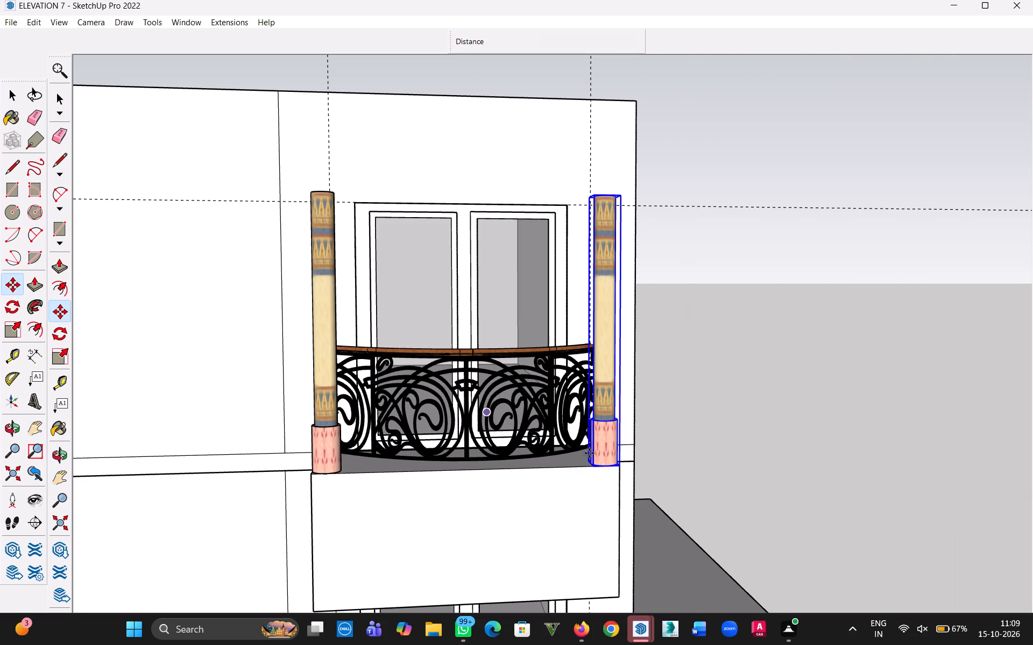
click(4, 94)
scroll(534, 432, down, 3)
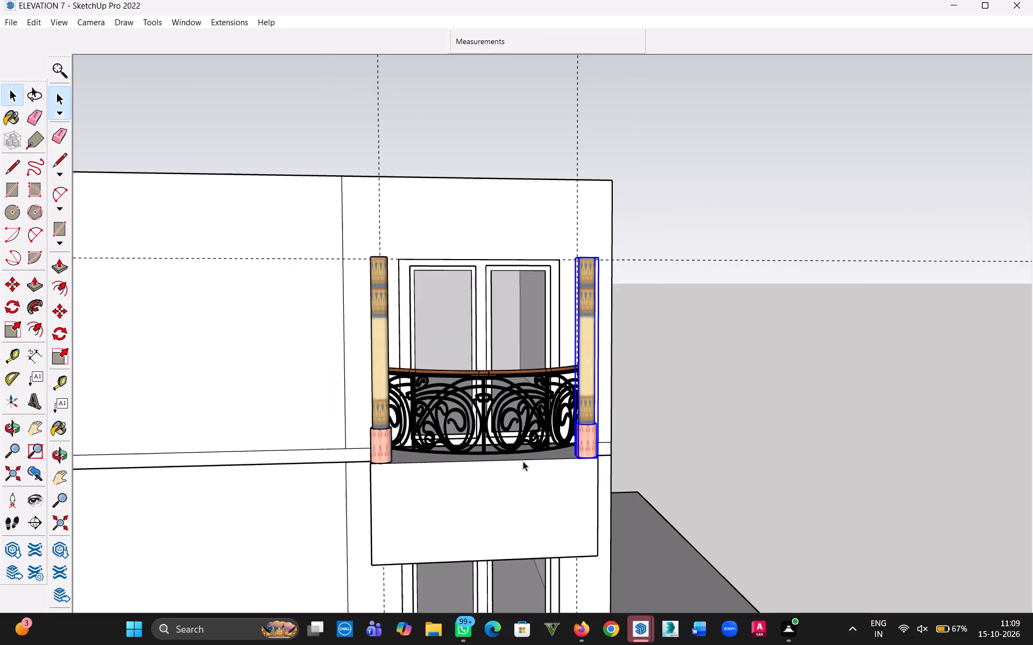
key(h)
drag(514, 508, 522, 313)
click(13, 95)
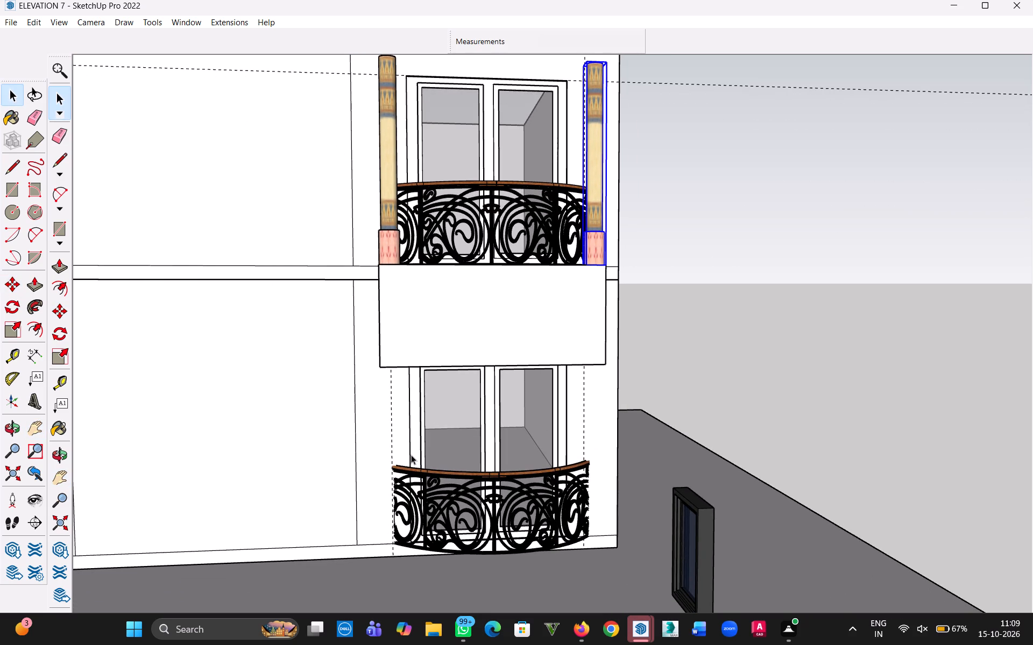
scroll(377, 549, up, 4)
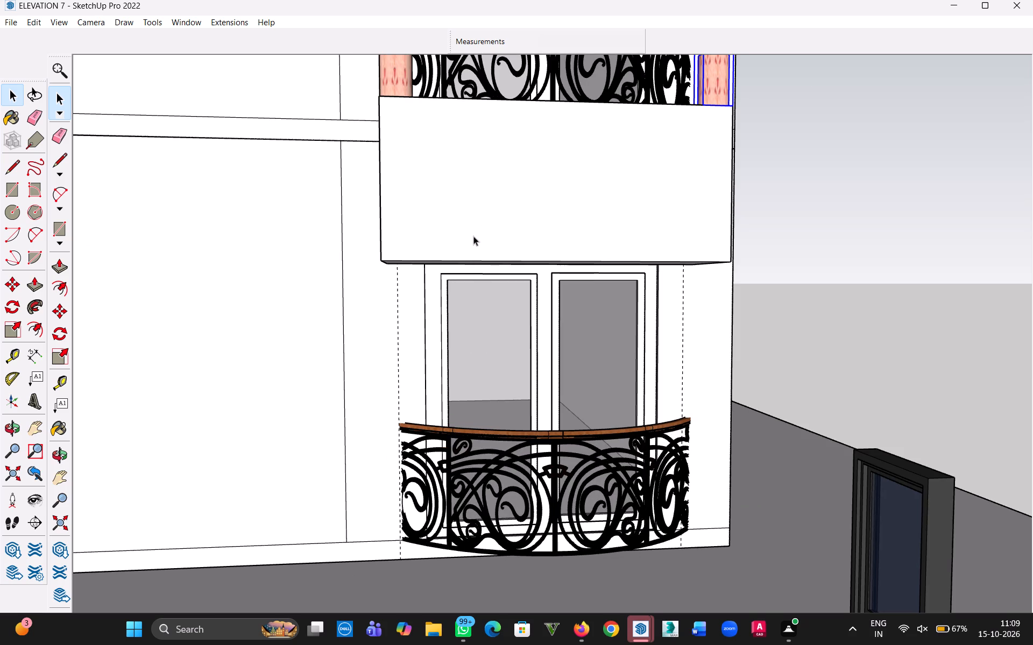
key(t)
click(343, 248)
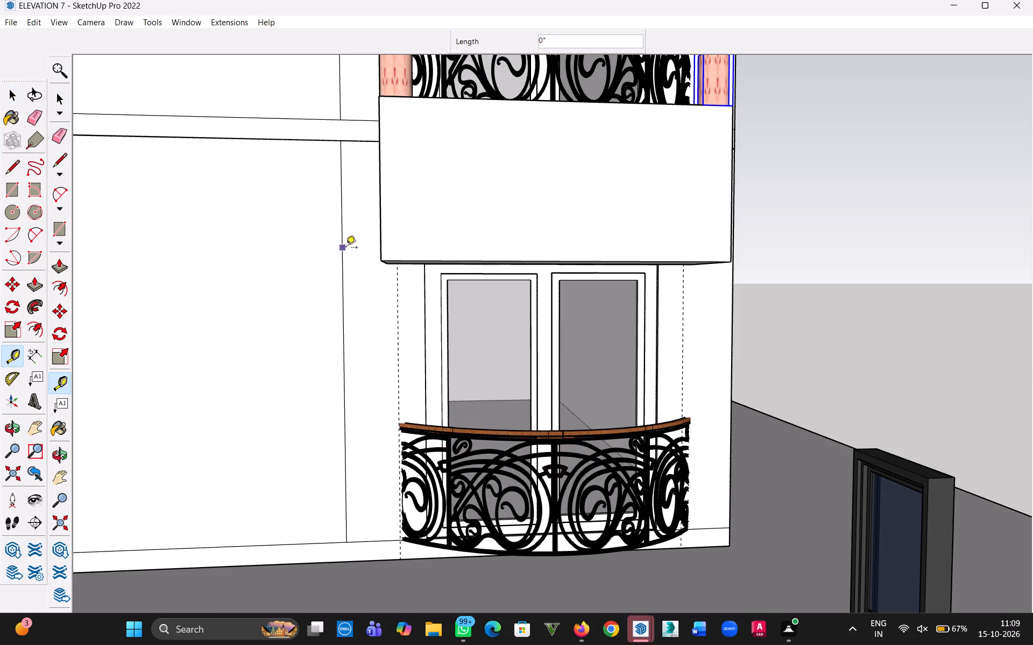
middle_drag(355, 251, 435, 293)
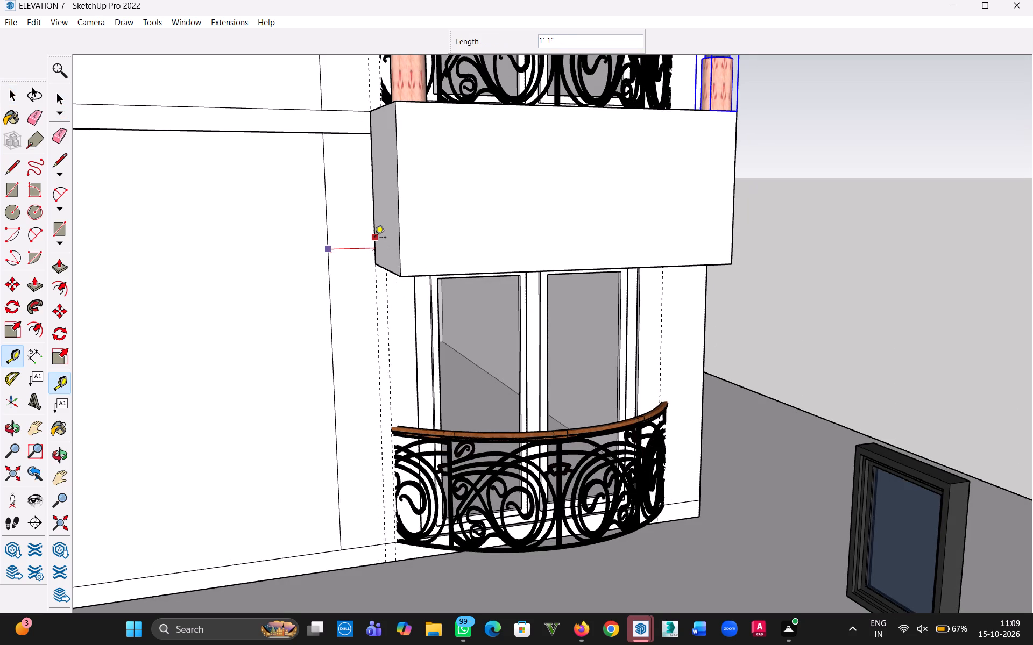
click(374, 238)
middle_drag(665, 322, 346, 331)
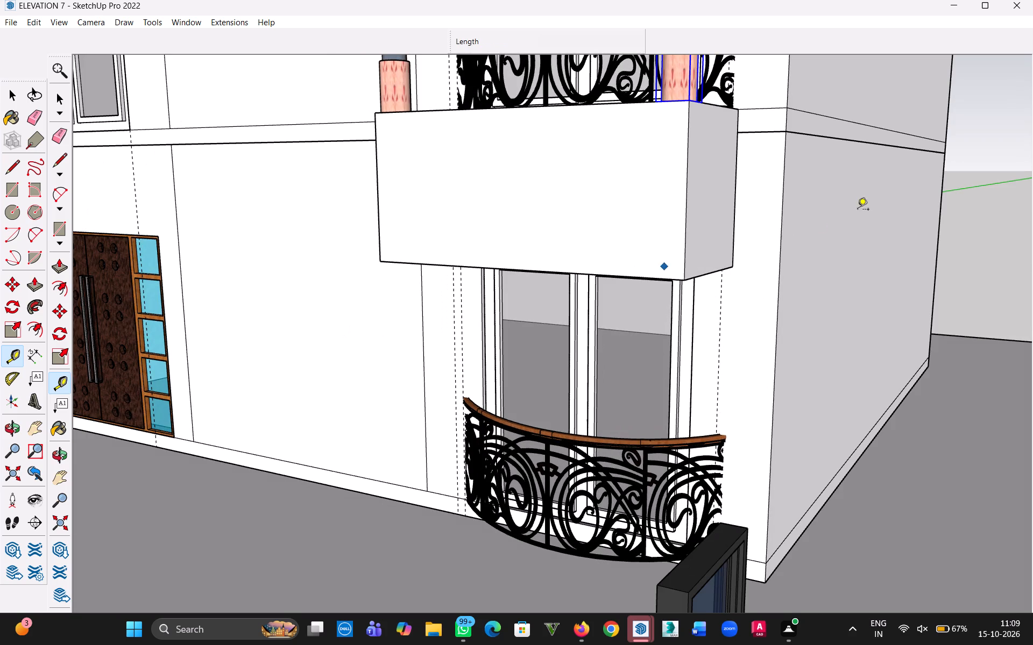
click(783, 214)
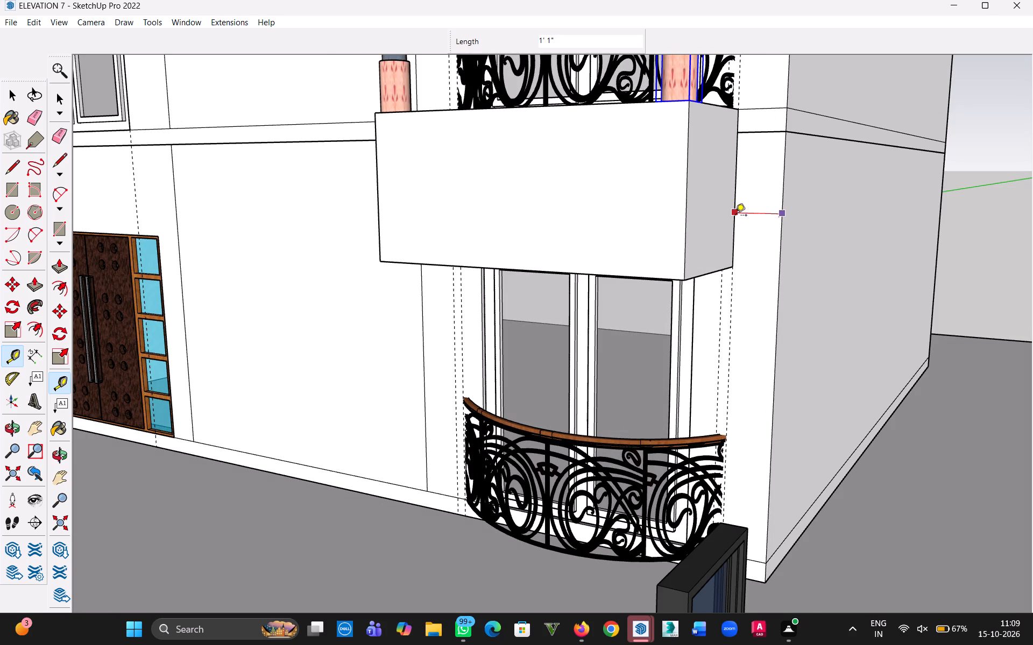
click(735, 216)
click(11, 102)
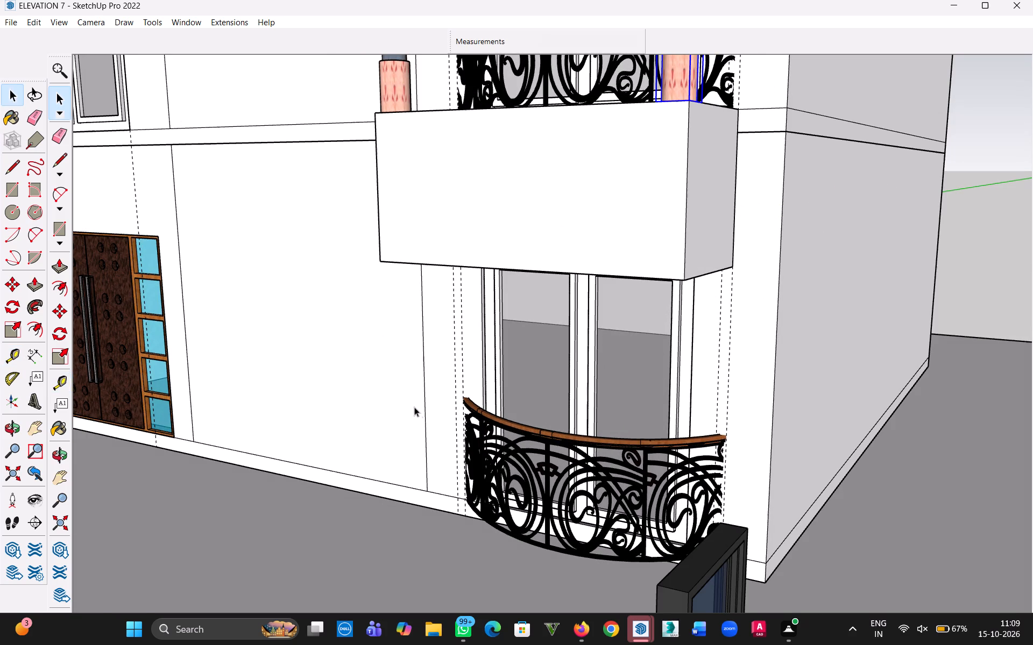
Draw a rectangle on the plinth strip below the ground-floor railing, spanning between the two outer vertical guides.
scroll(416, 410, down, 4)
middle_drag(451, 442, 643, 351)
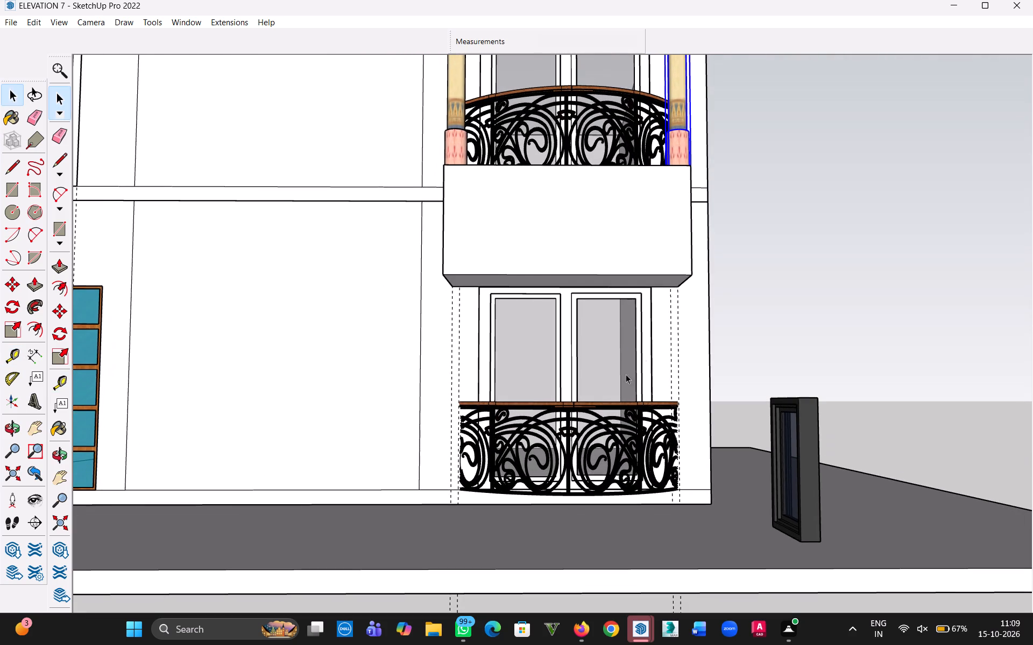
key(r)
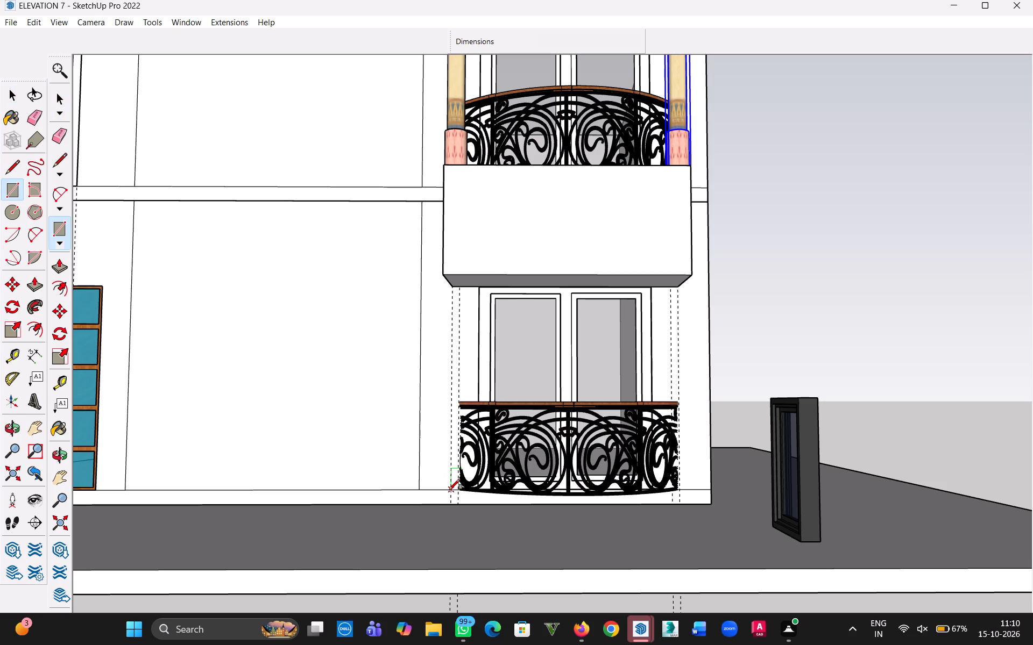
click(449, 490)
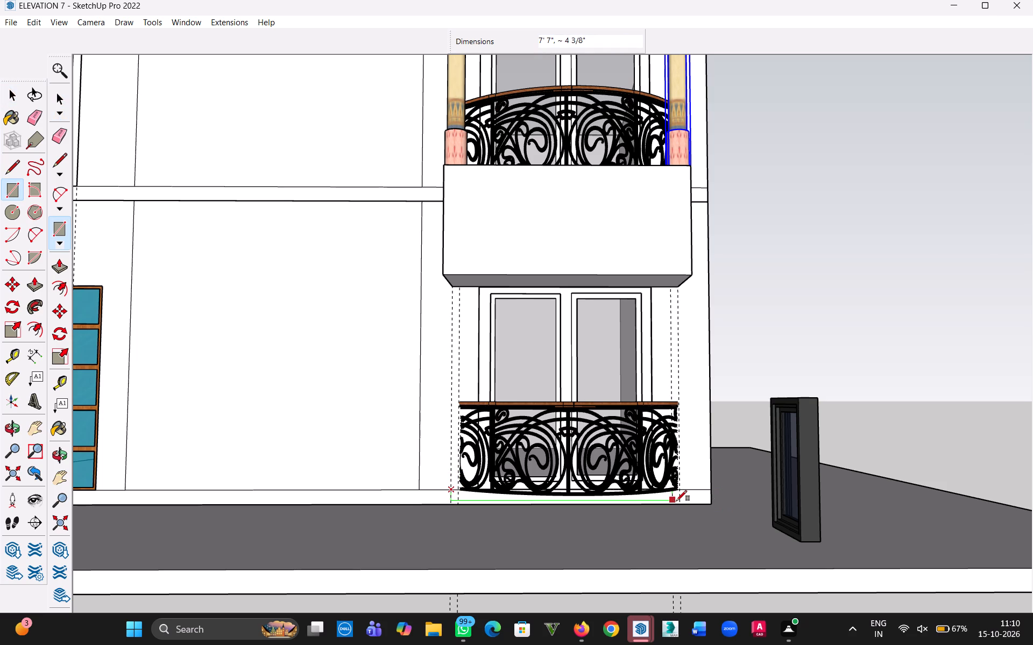
click(679, 502)
Push/Pull the plinth rectangle outward until it is flush with the front face of the projecting block above.
key(p)
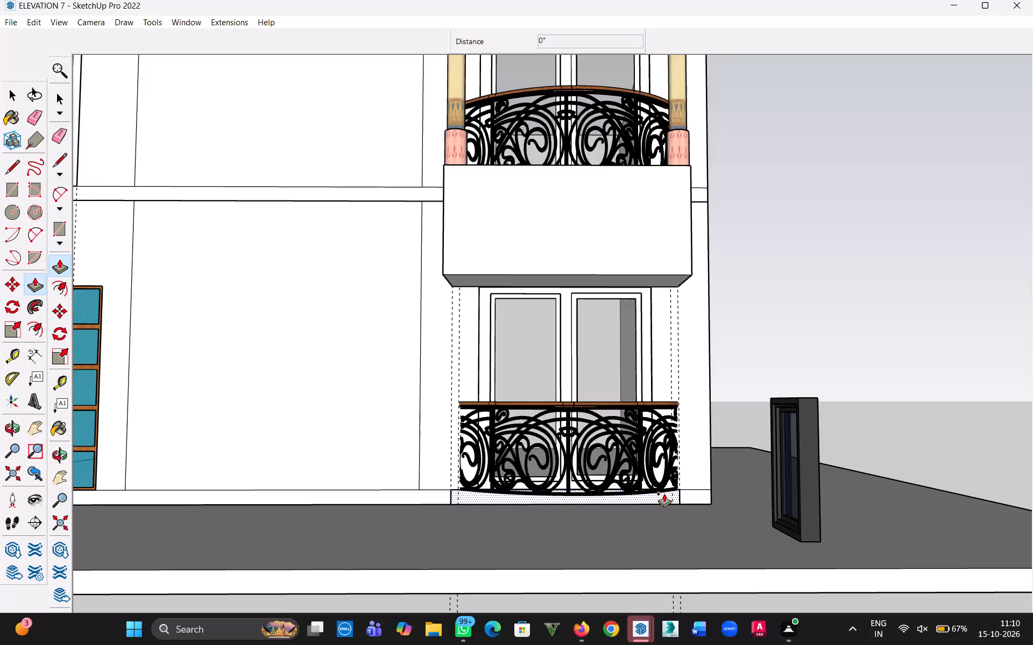
click(664, 493)
click(595, 227)
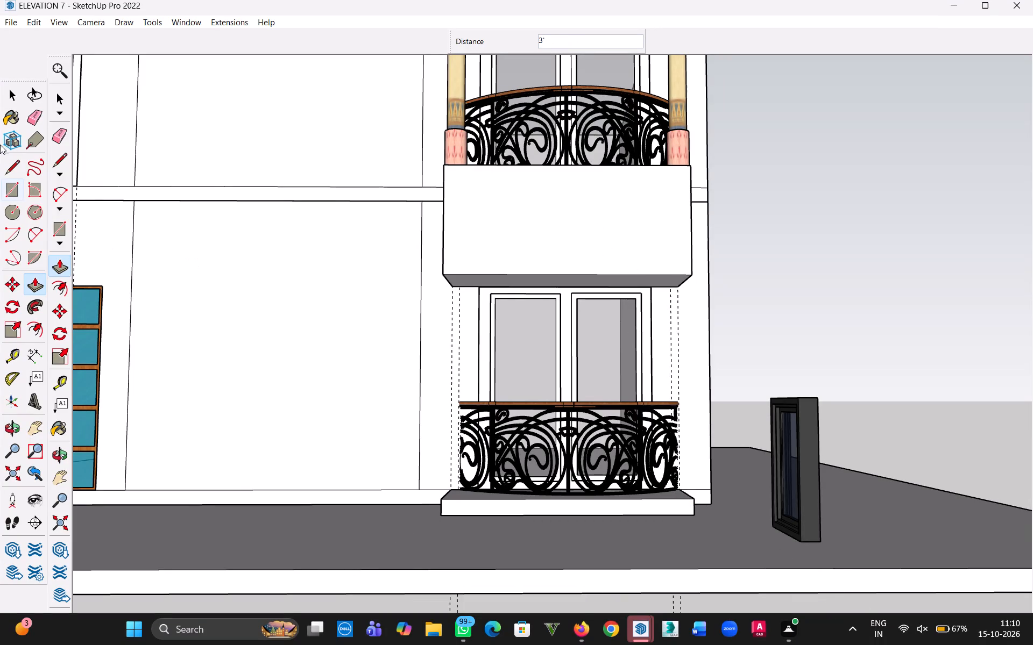
click(11, 92)
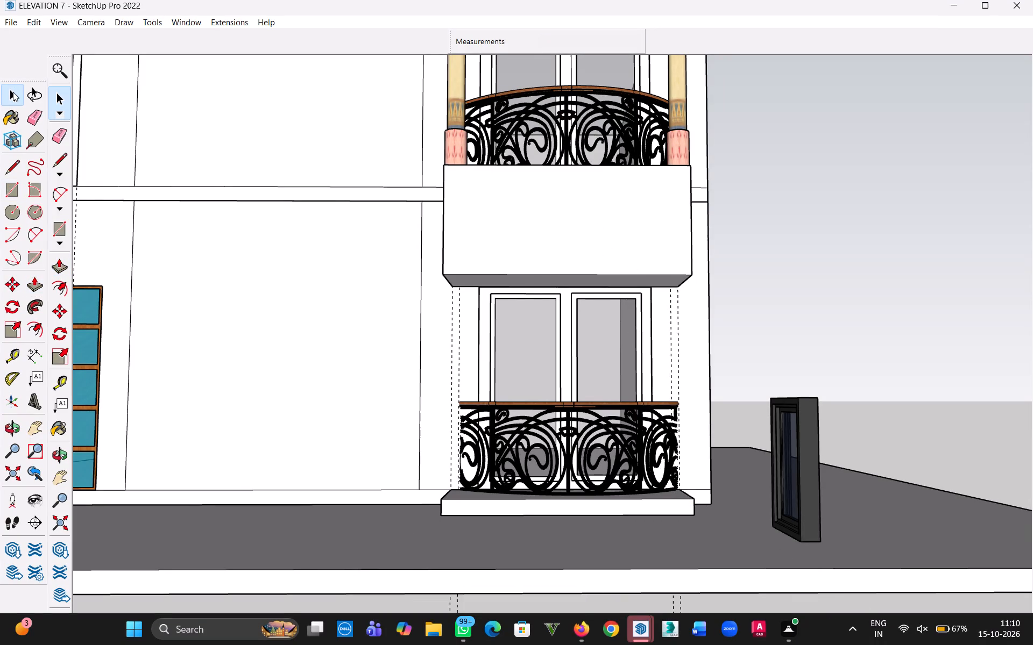
Save the model.
key(ctrl+s)
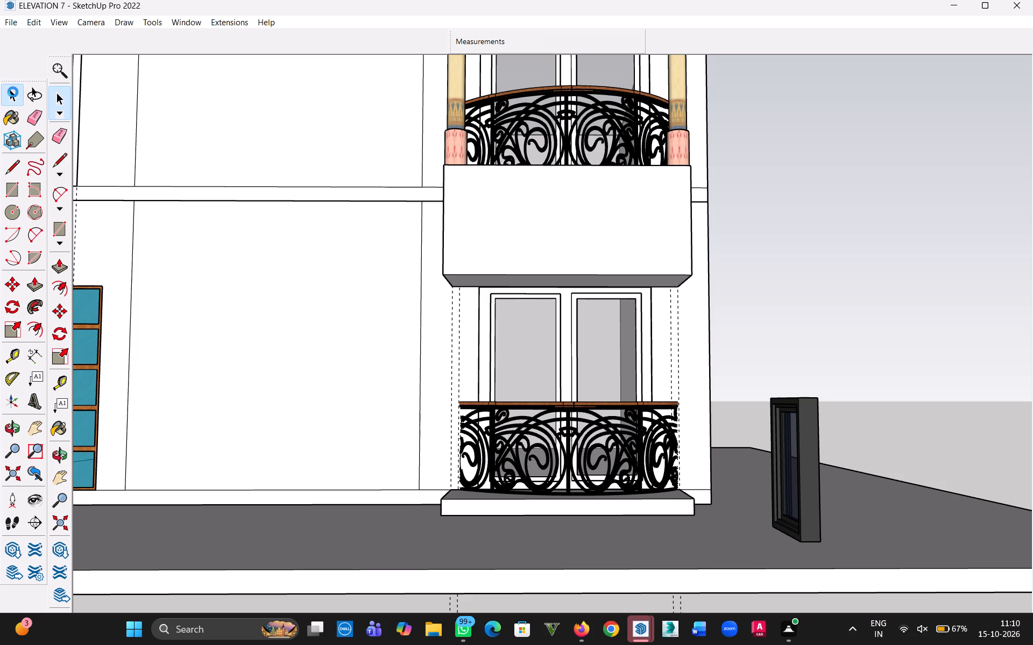
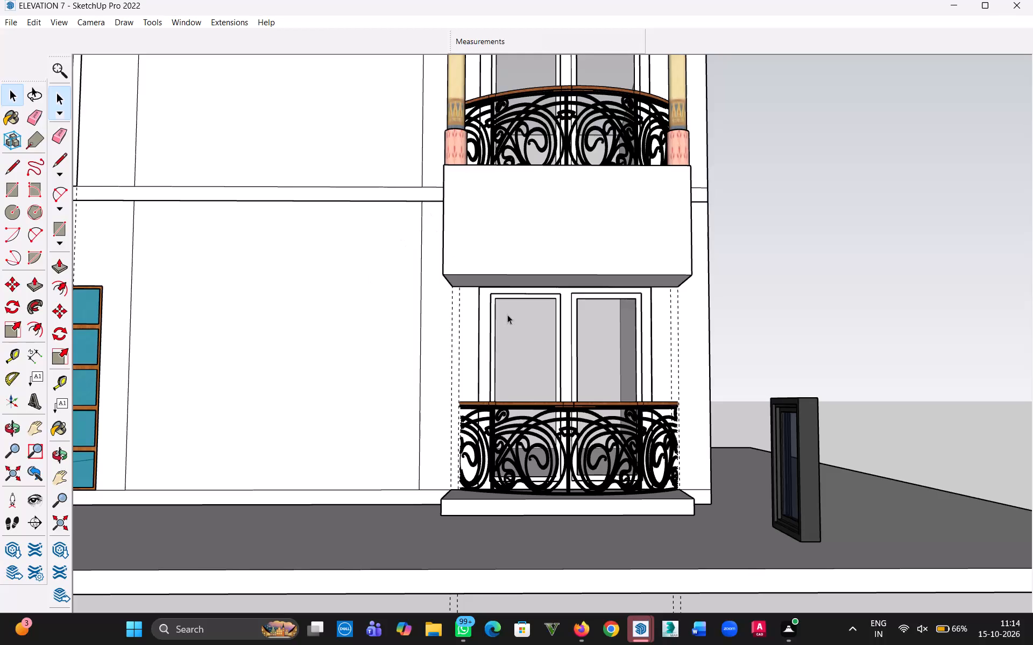
Copy both upper balcony pillars 10' 6" straight down onto the front corners of the ground-floor base slab.
middle_drag(510, 316, 600, 536)
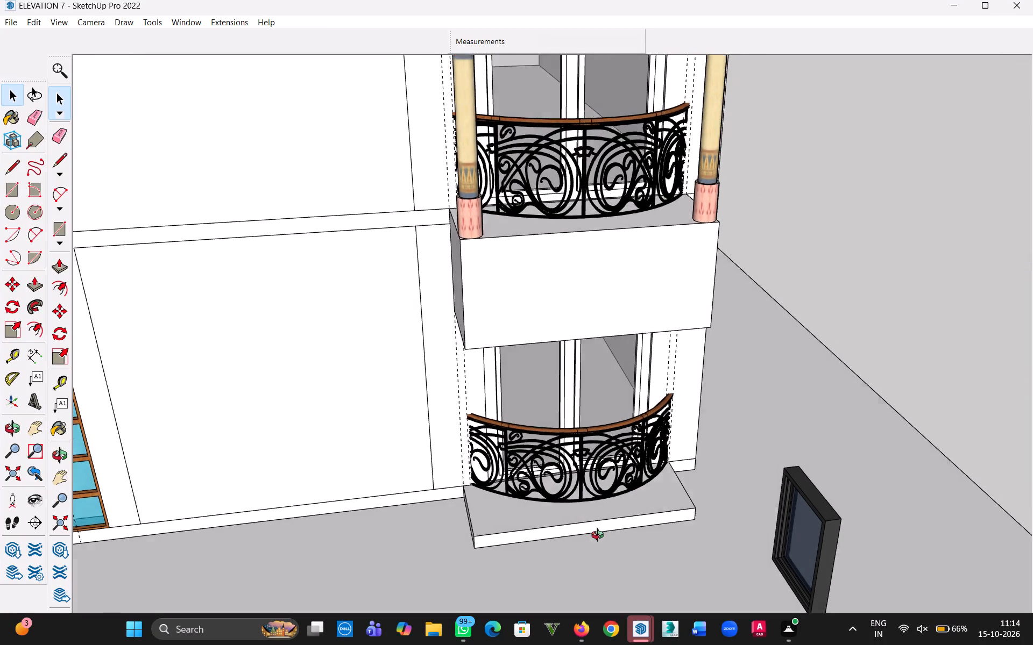
middle_drag(600, 536, 603, 541)
click(12, 94)
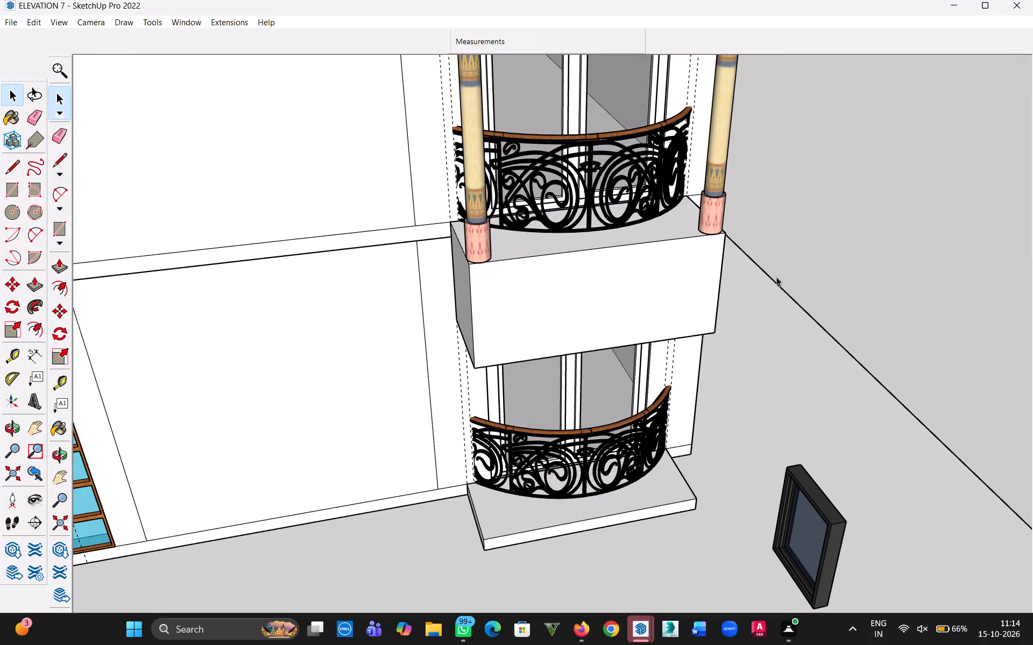
click(776, 277)
scroll(664, 386, down, 4)
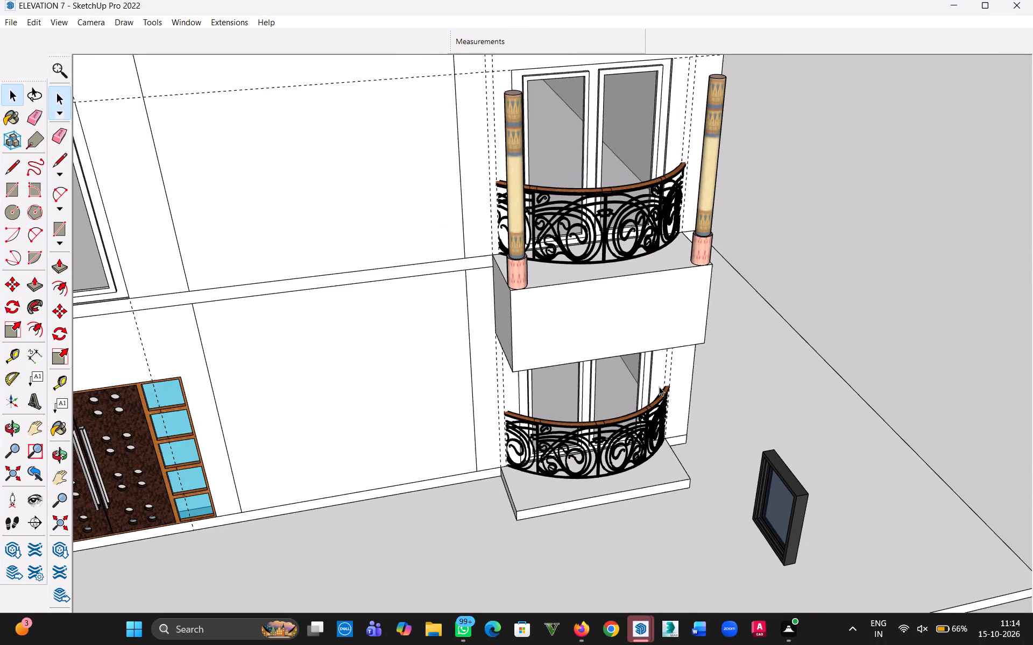
scroll(634, 394, down, 2)
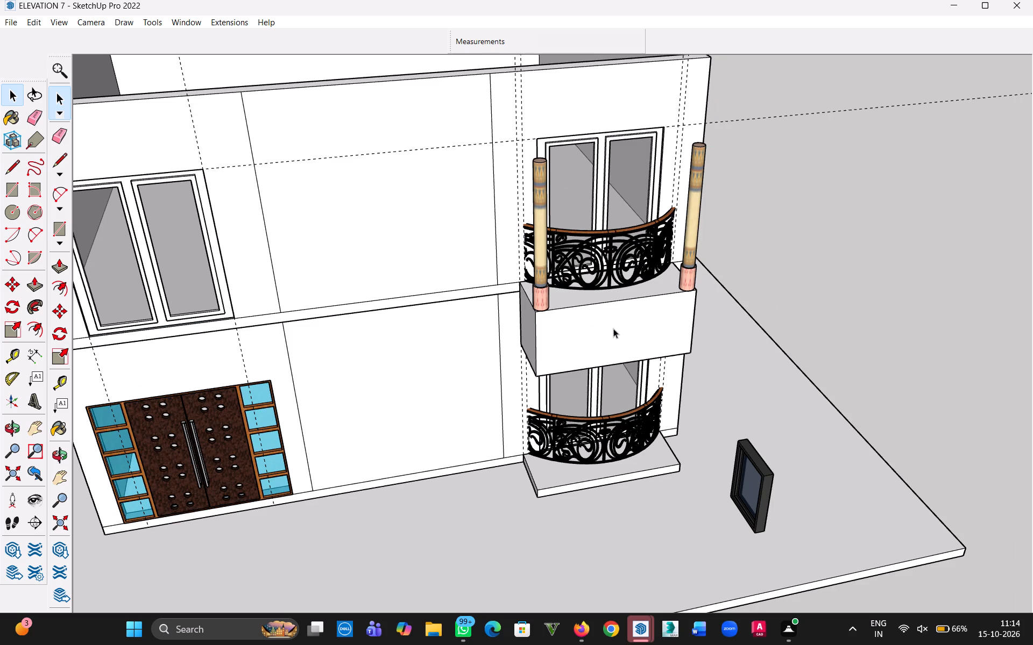
middle_drag(613, 328, 553, 380)
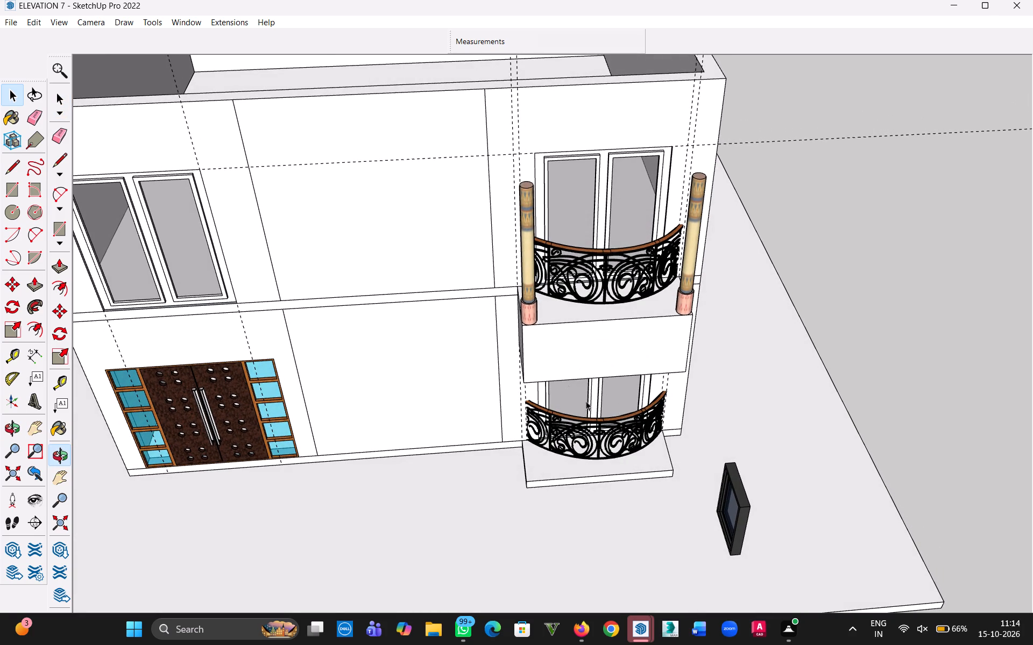
click(525, 314)
click(688, 303)
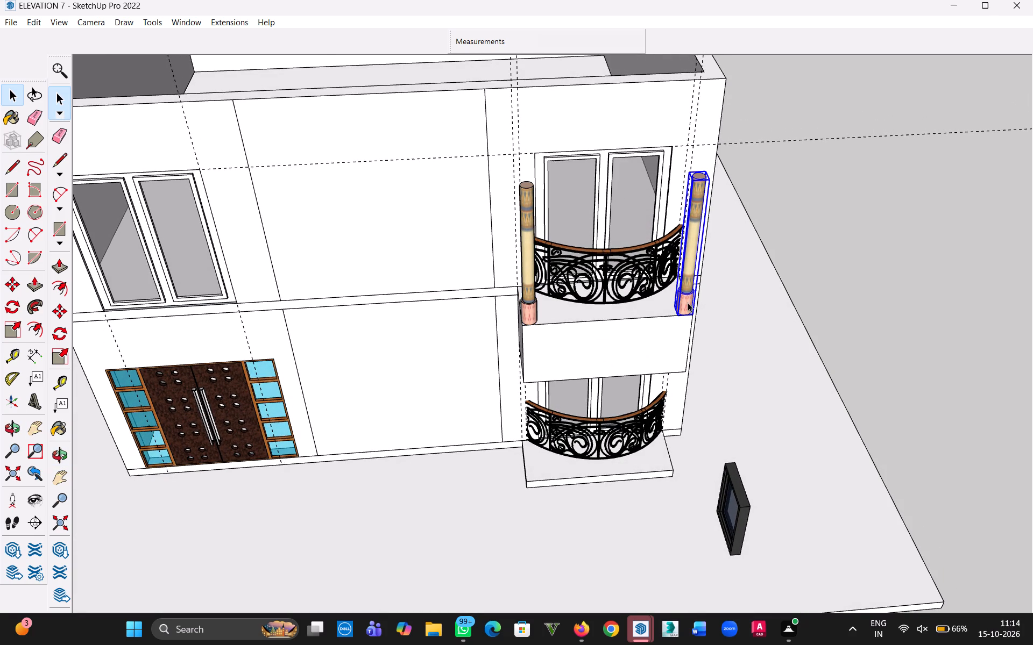
ctrl+click(534, 311)
scroll(523, 320, up, 12)
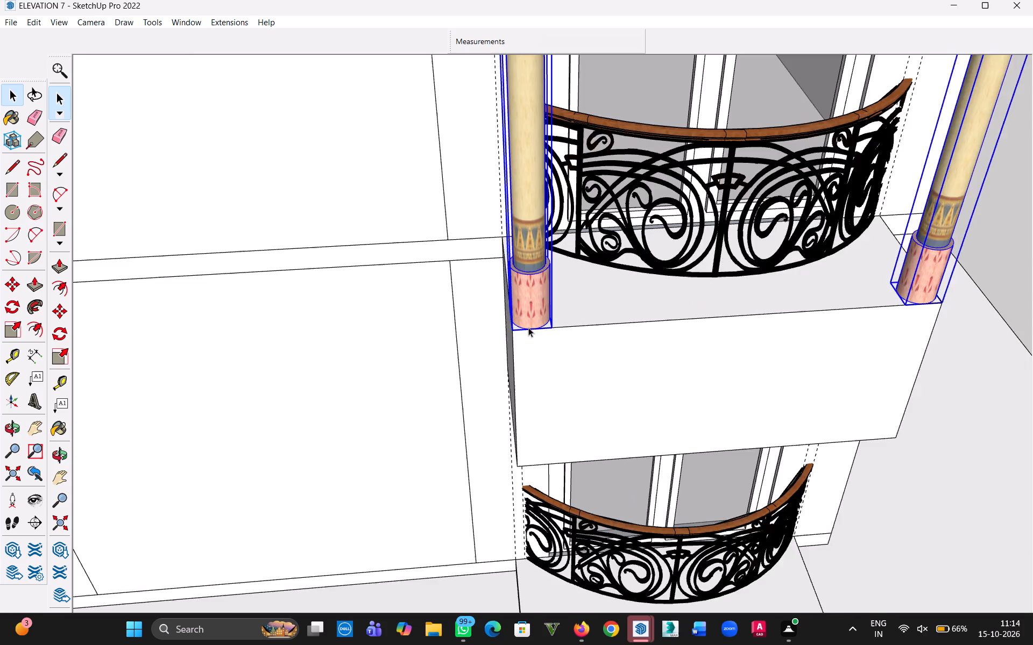
scroll(528, 327, up, 10)
key(m)
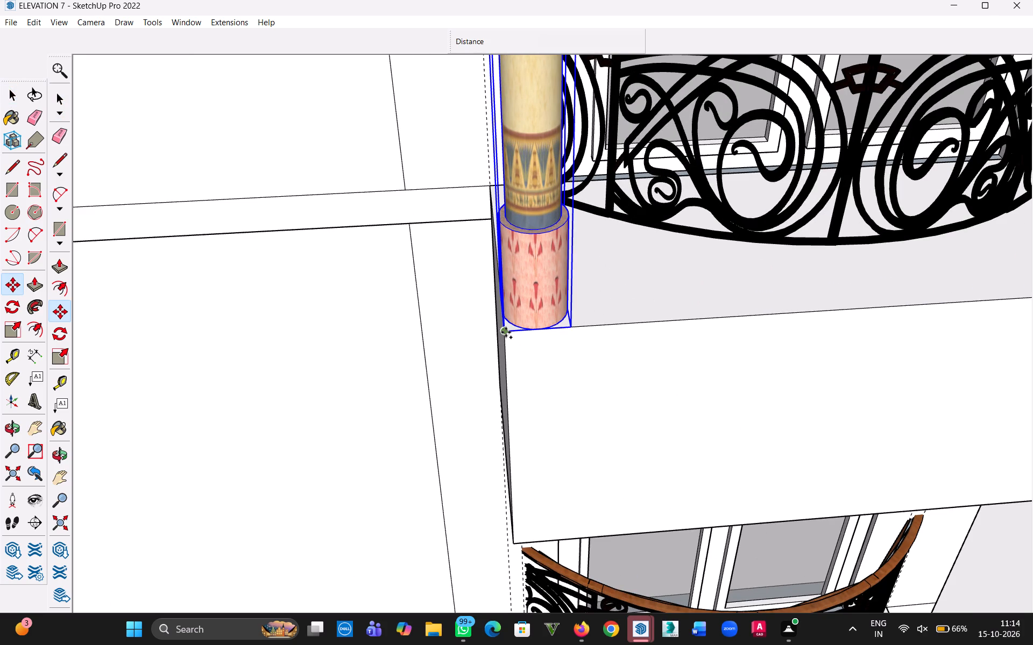
click(506, 332)
key(h)
drag(537, 468, 584, 153)
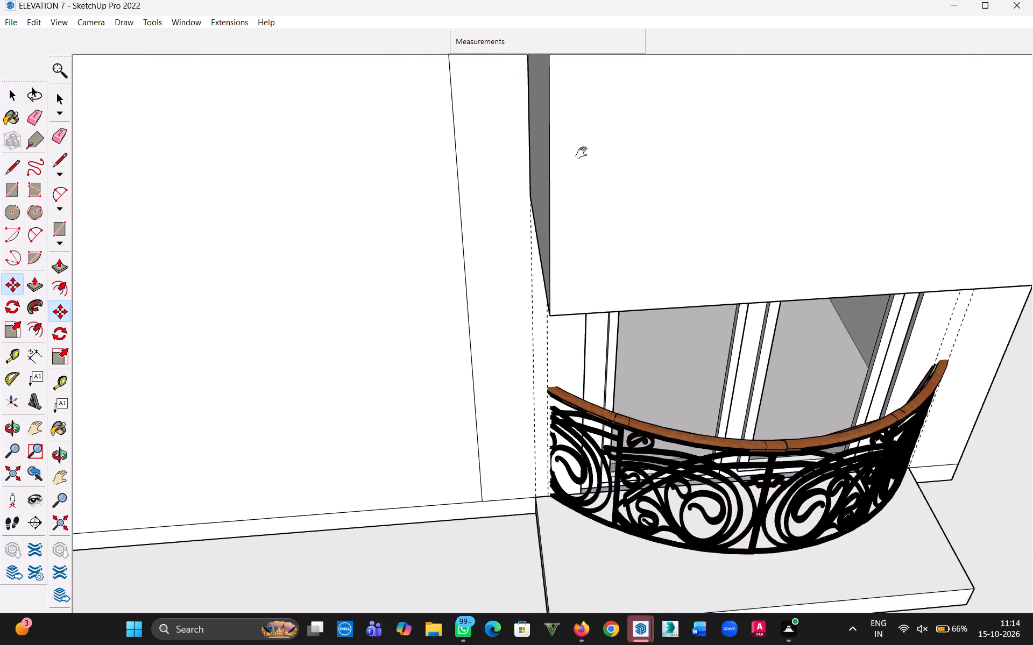
drag(584, 153, 584, 119)
key(Escape)
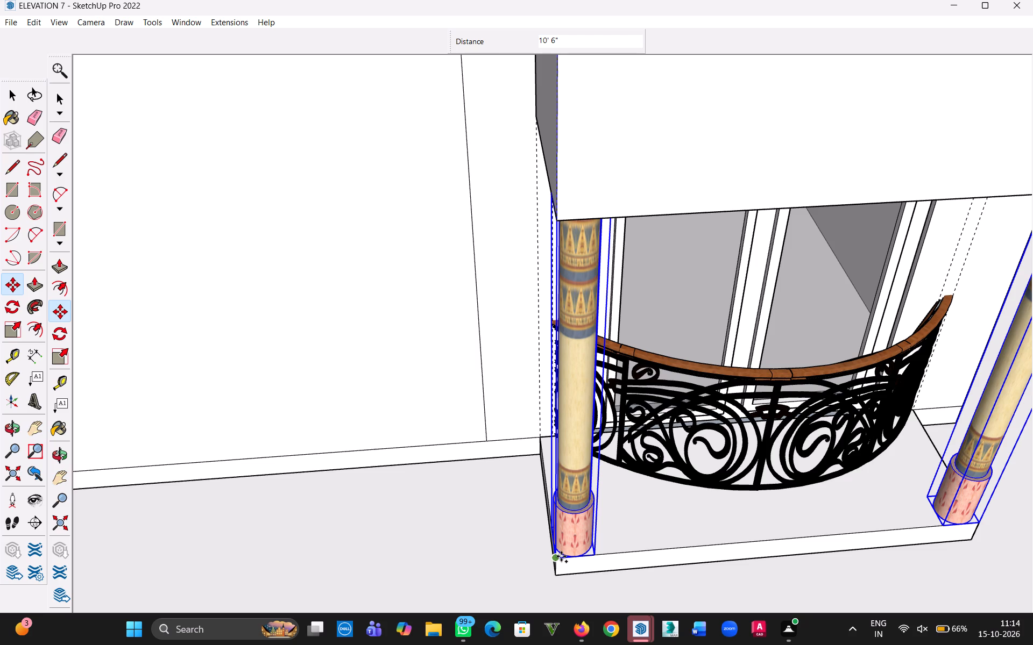
click(558, 556)
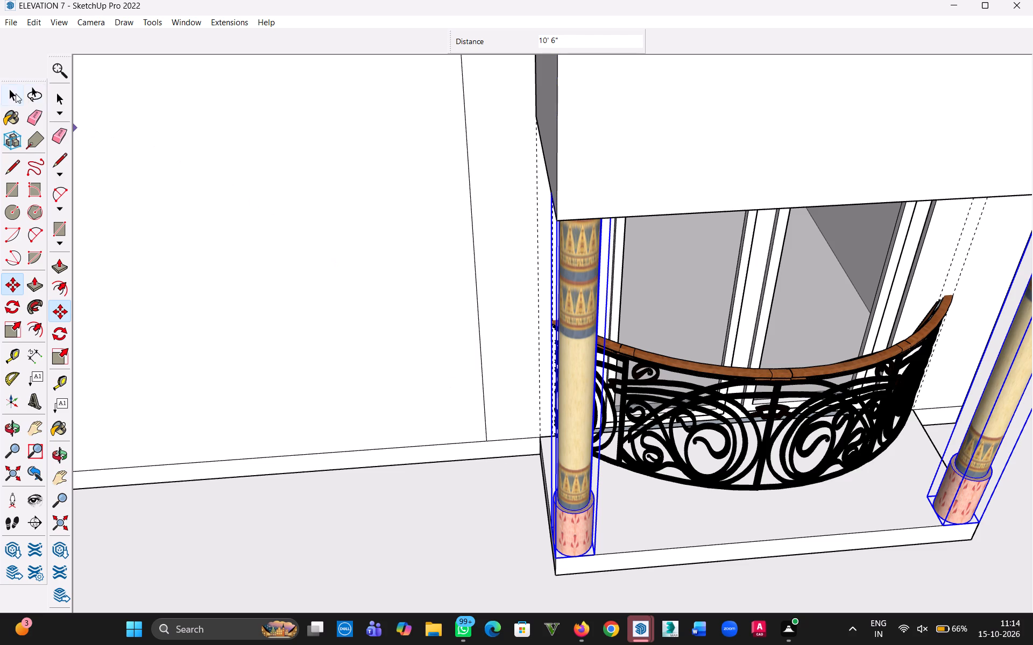
click(8, 91)
click(540, 347)
scroll(525, 386, down, 4)
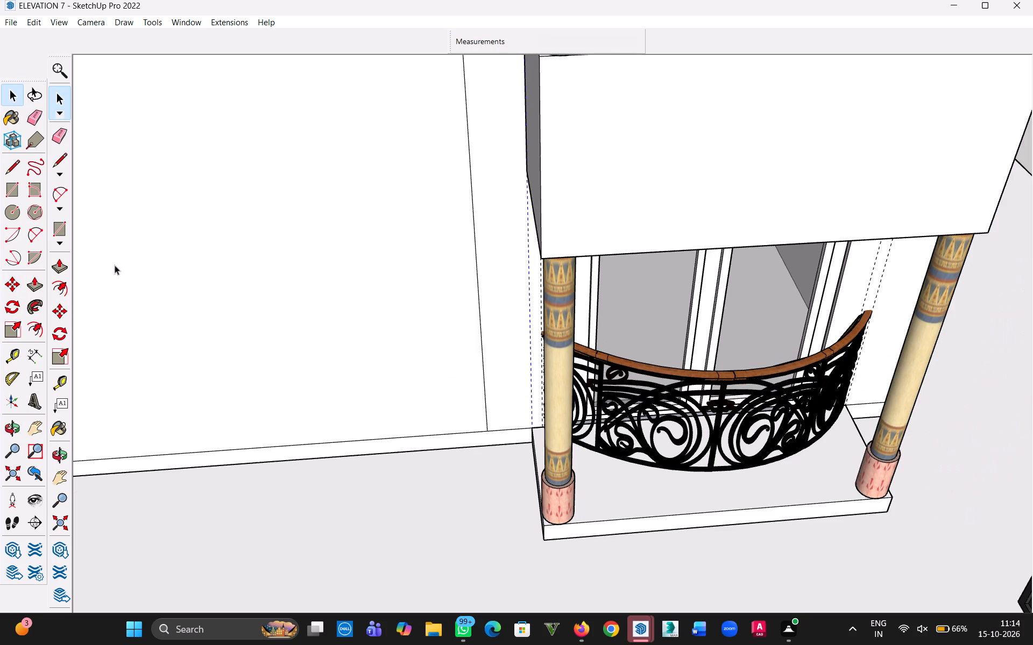
Save the model.
key(ctrl+s)
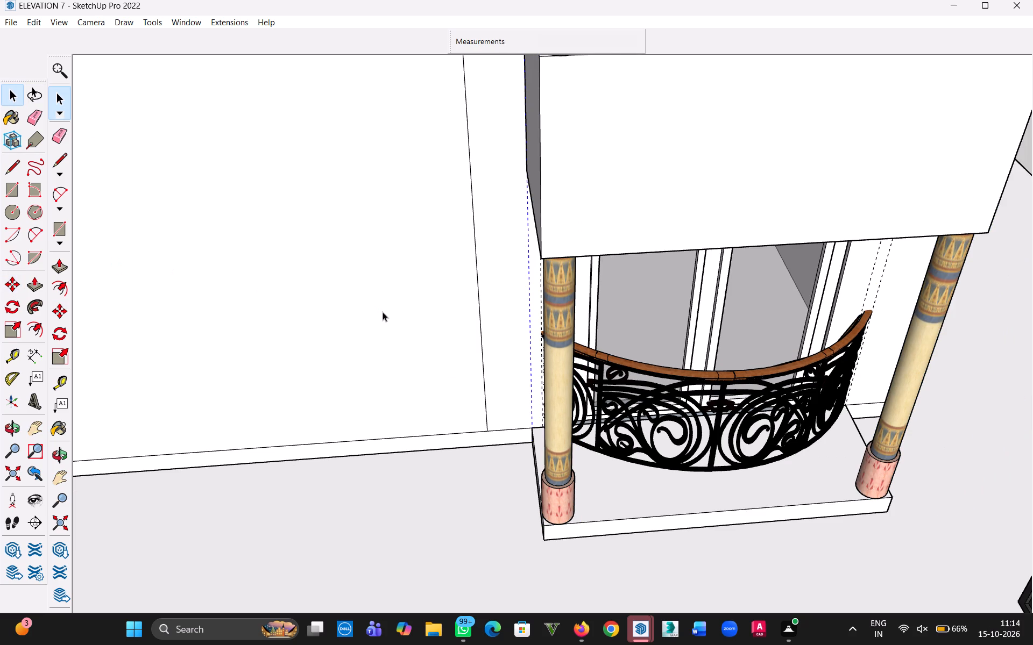
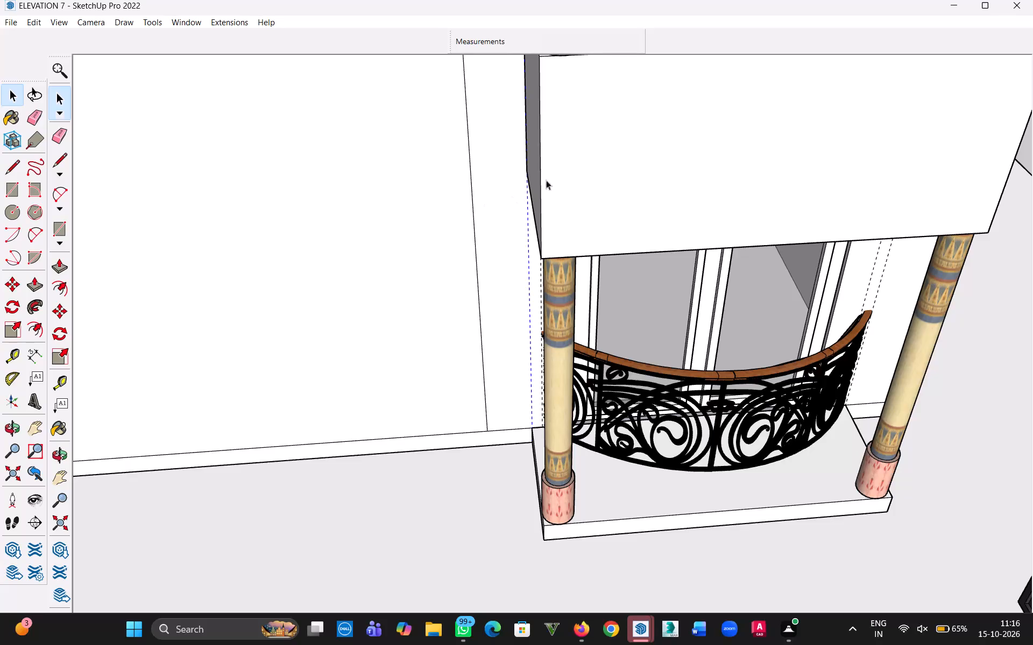
Offset the outline of the upper balcony base's front face 6" inward.
middle_drag(603, 190, 594, 340)
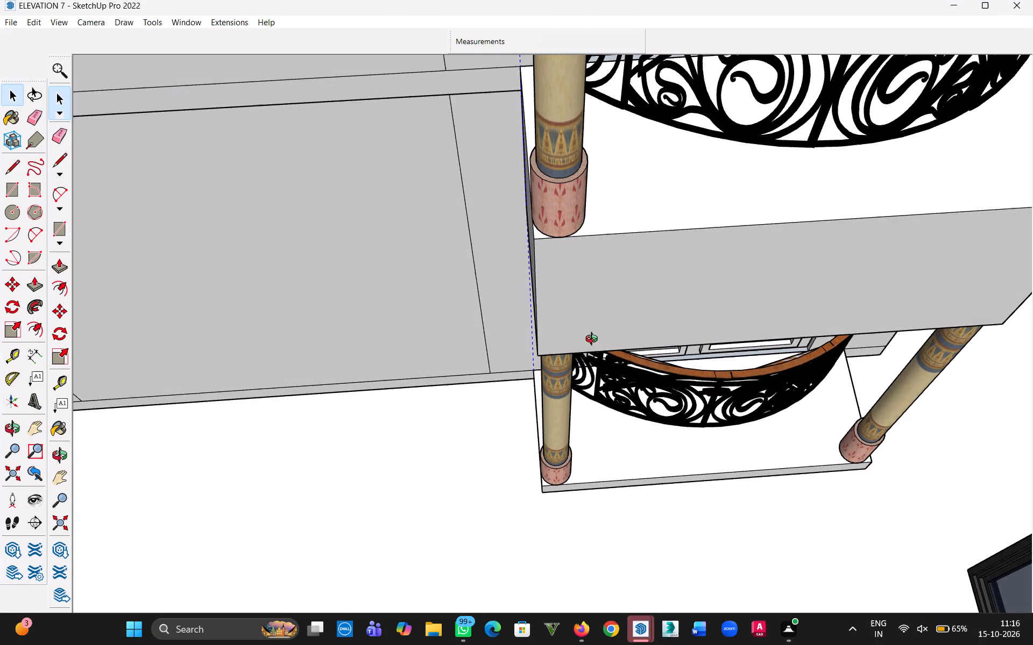
middle_drag(594, 340, 575, 330)
middle_drag(550, 272, 556, 237)
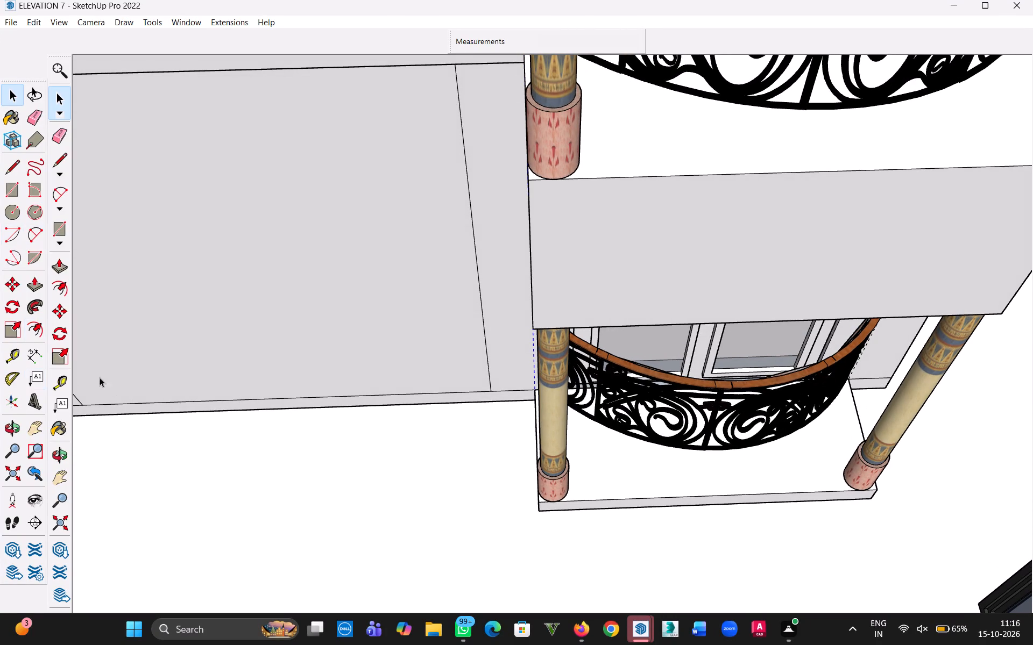
click(38, 327)
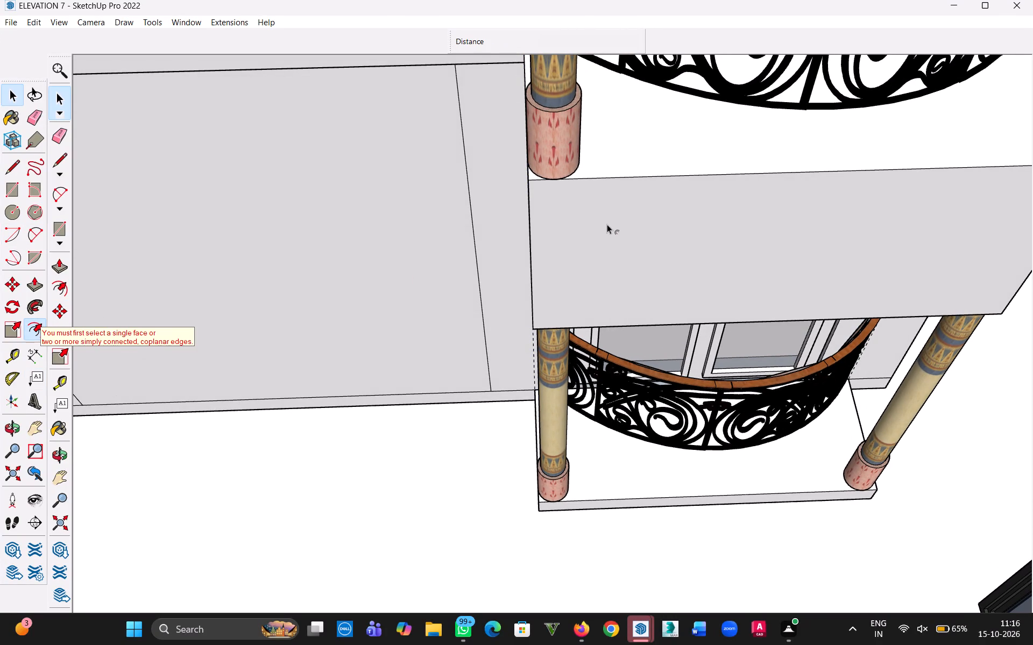
click(607, 231)
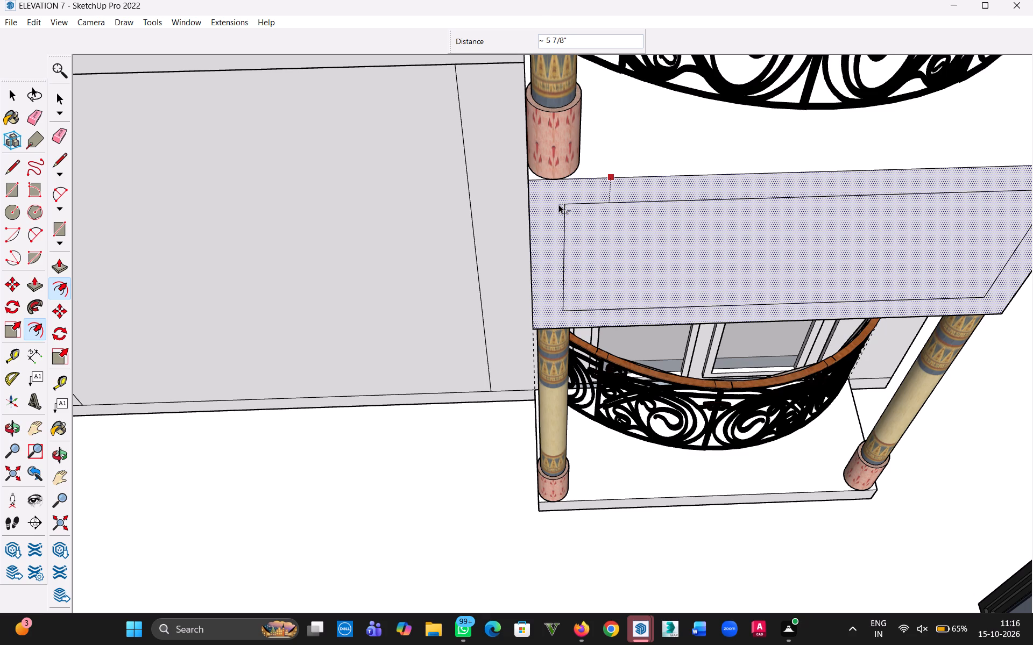
key(6)
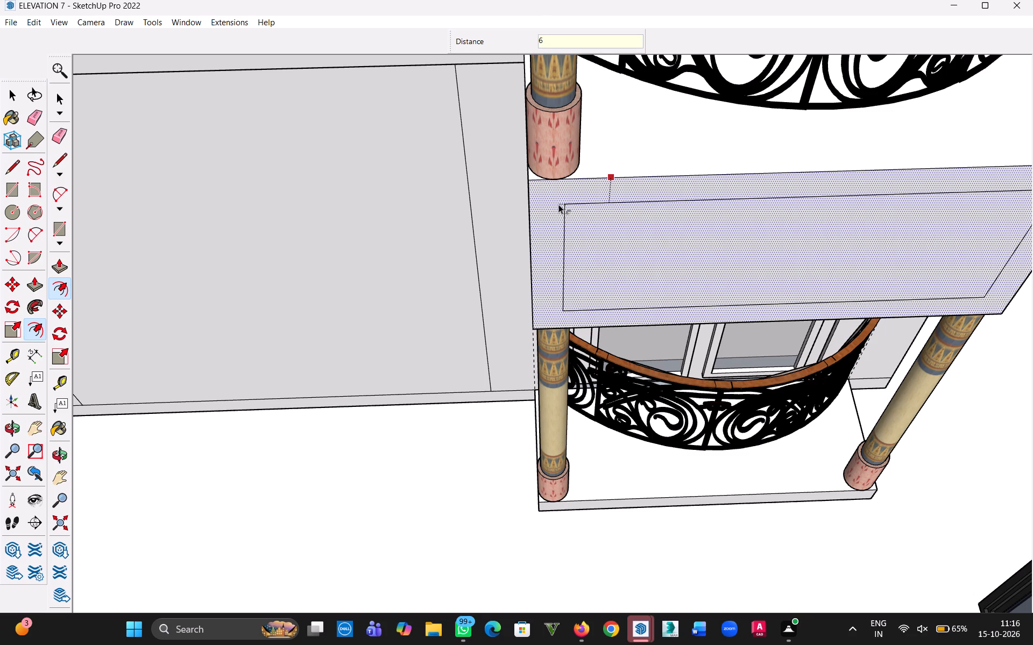
key(shift+quotedbl)
key(Return)
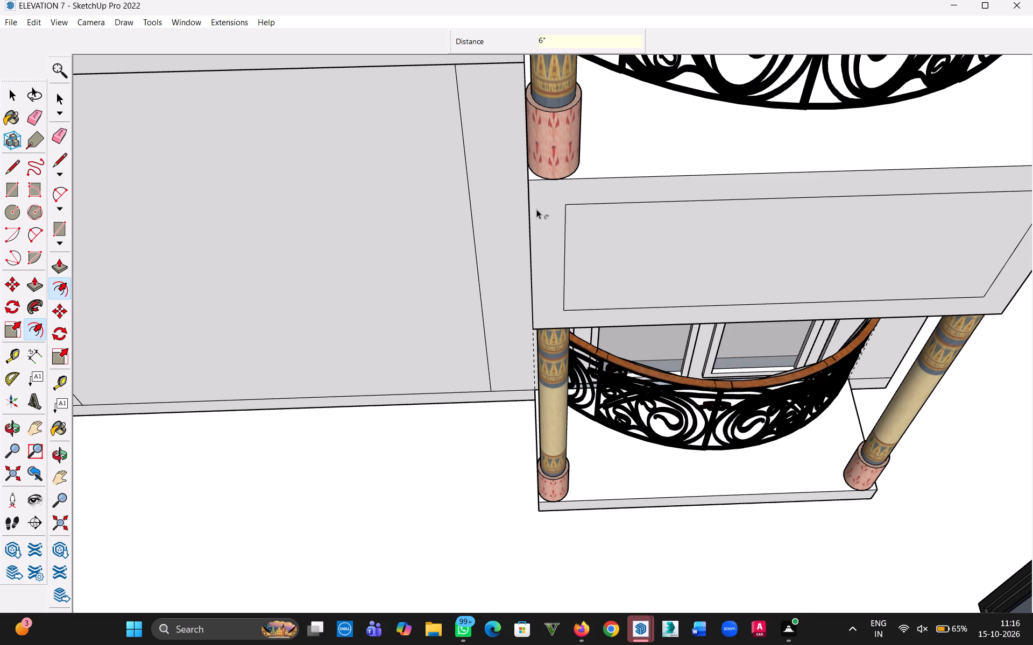
Move the left edge of the offset outline 2" outward along the balcony front.
click(10, 92)
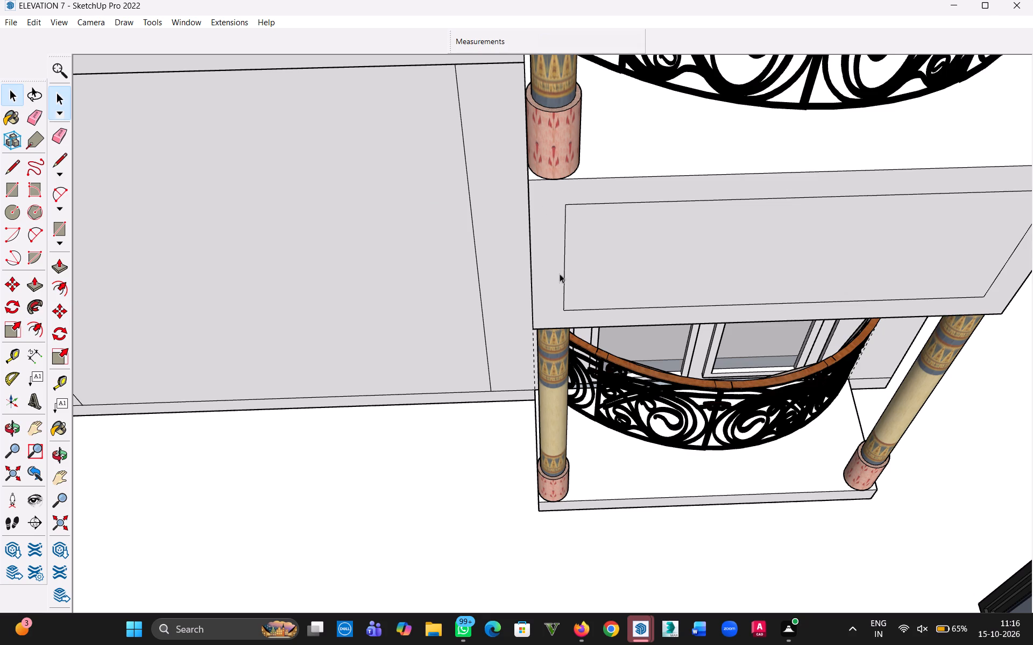
click(562, 275)
click(565, 275)
key(m)
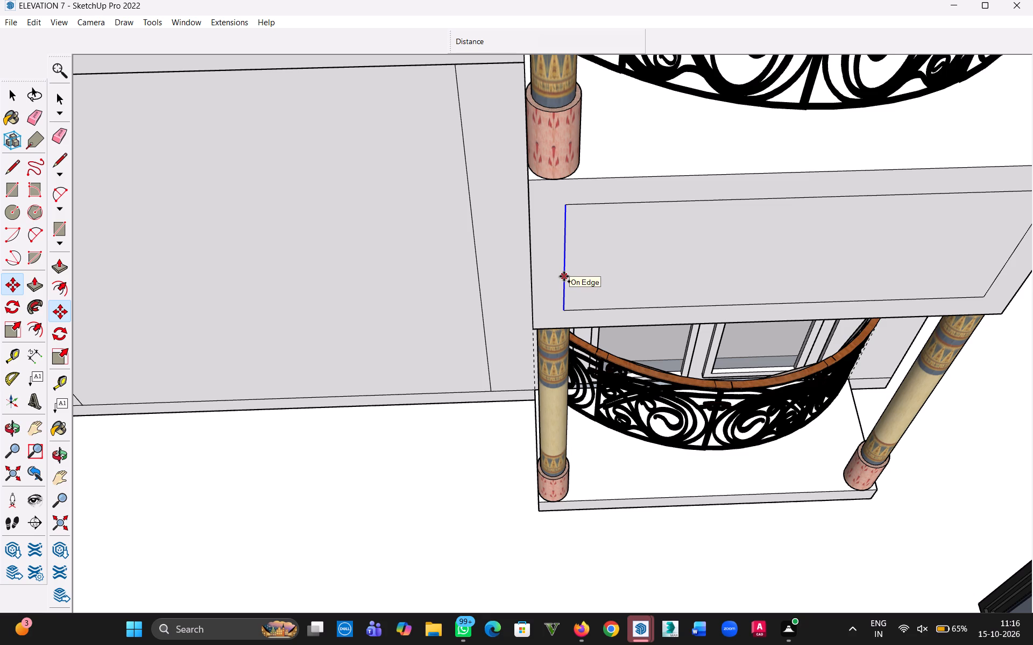
click(567, 264)
text(2")
key(Return)
Move the right edge of the offset outline 2" outward along the balcony front.
key(h)
drag(643, 288, 386, 299)
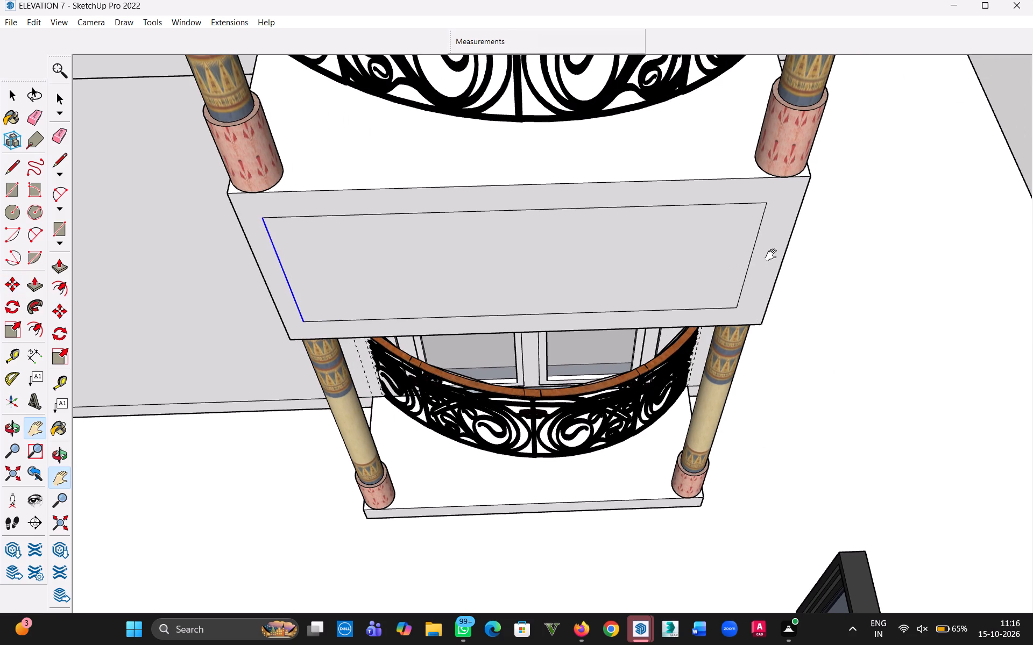
key(Escape)
click(753, 260)
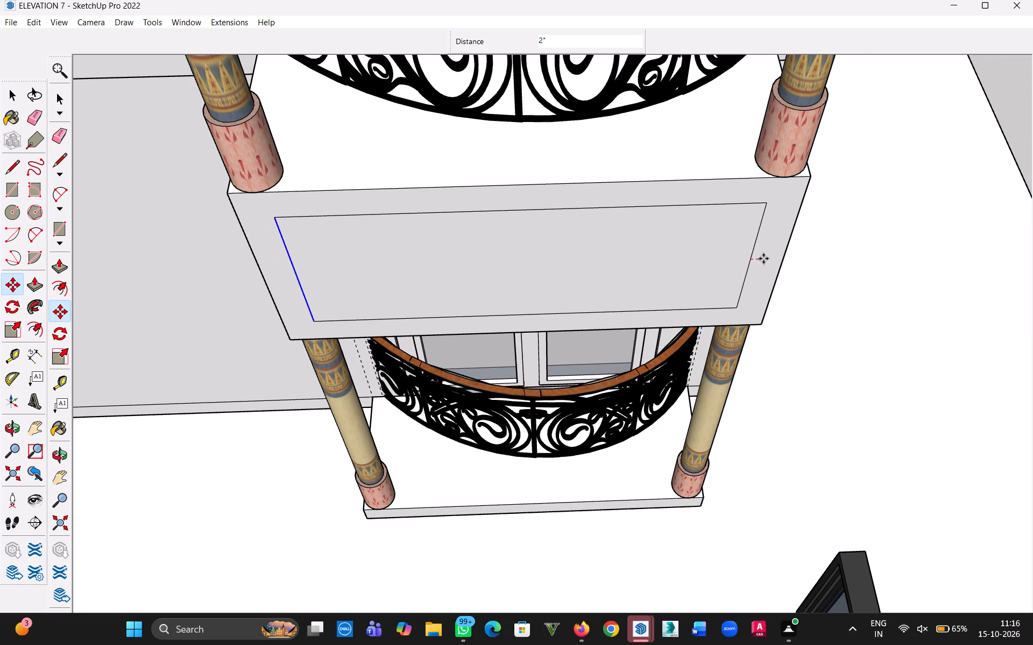
key(Escape)
key(Escape)
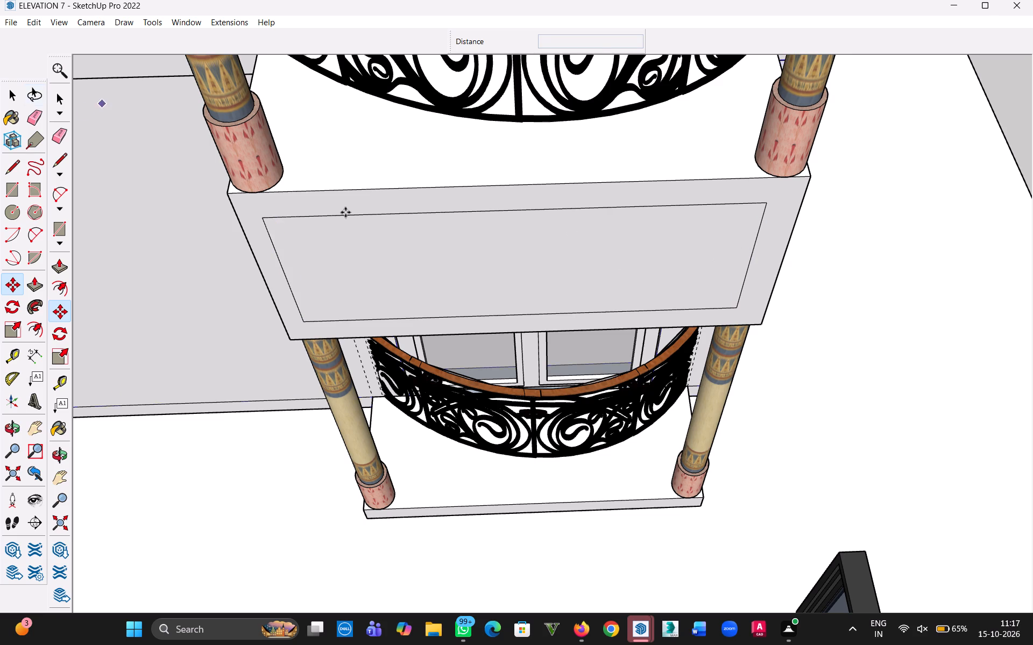
click(748, 263)
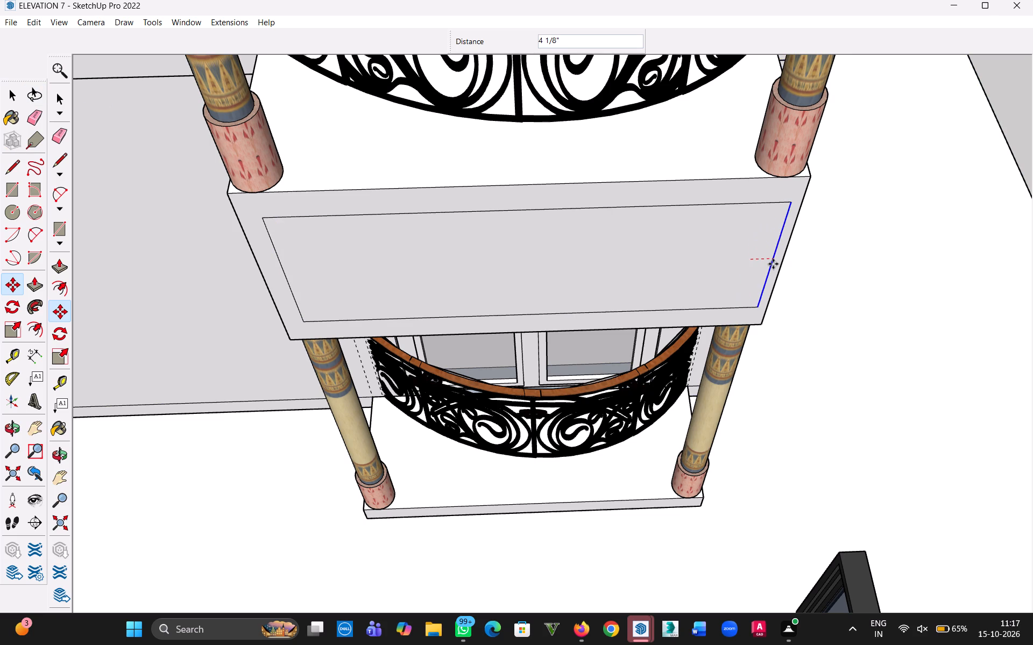
text(2")
key(Return)
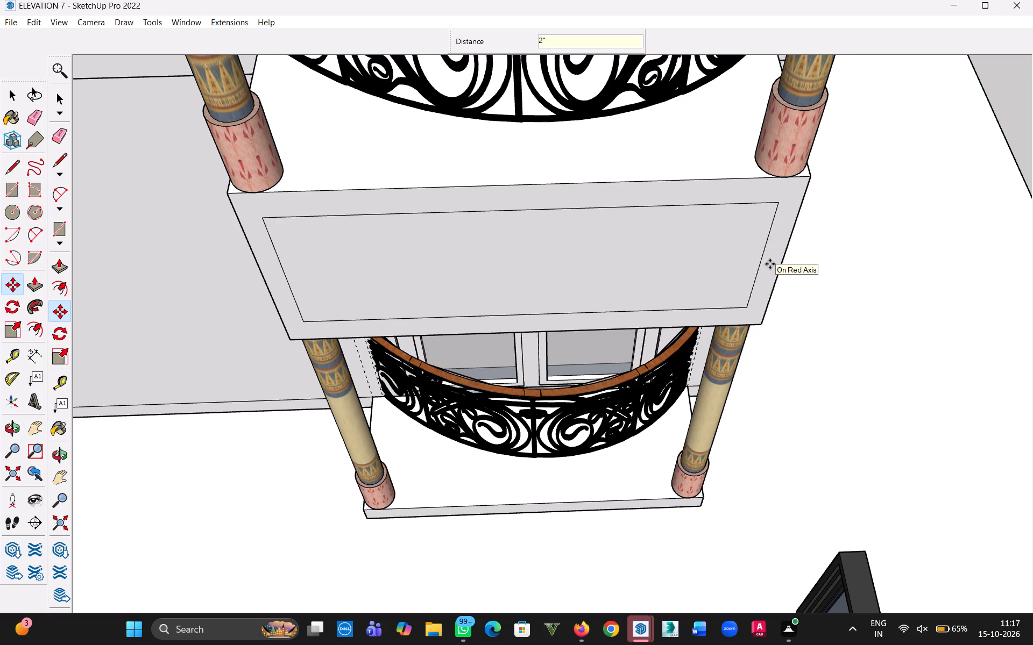
Push the inner panel of the upper balcony front 4" inward to form a recess.
click(8, 92)
key(p)
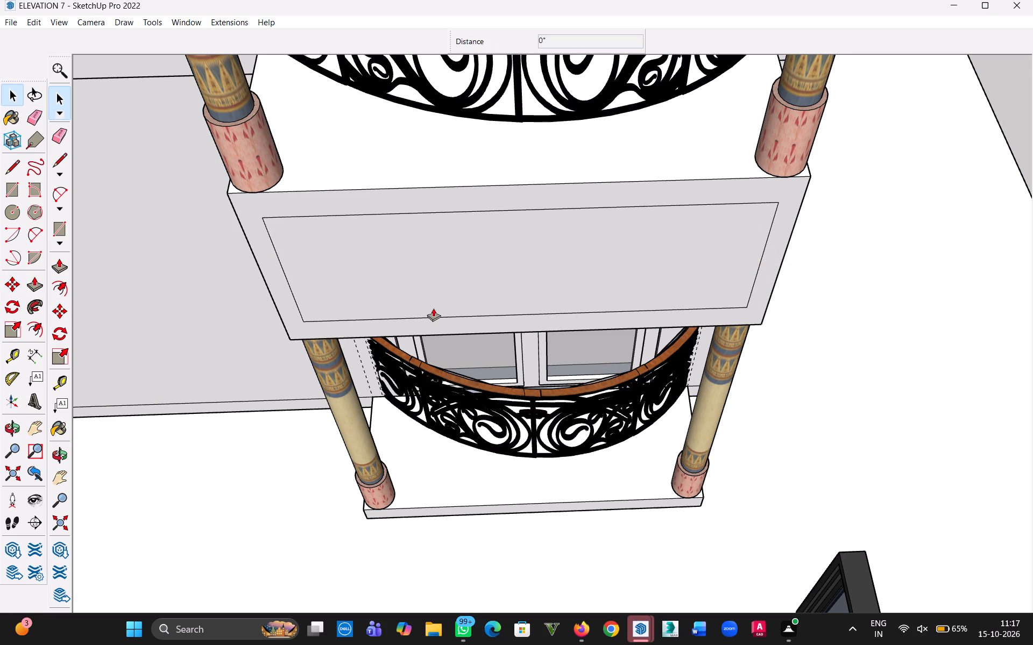
click(454, 286)
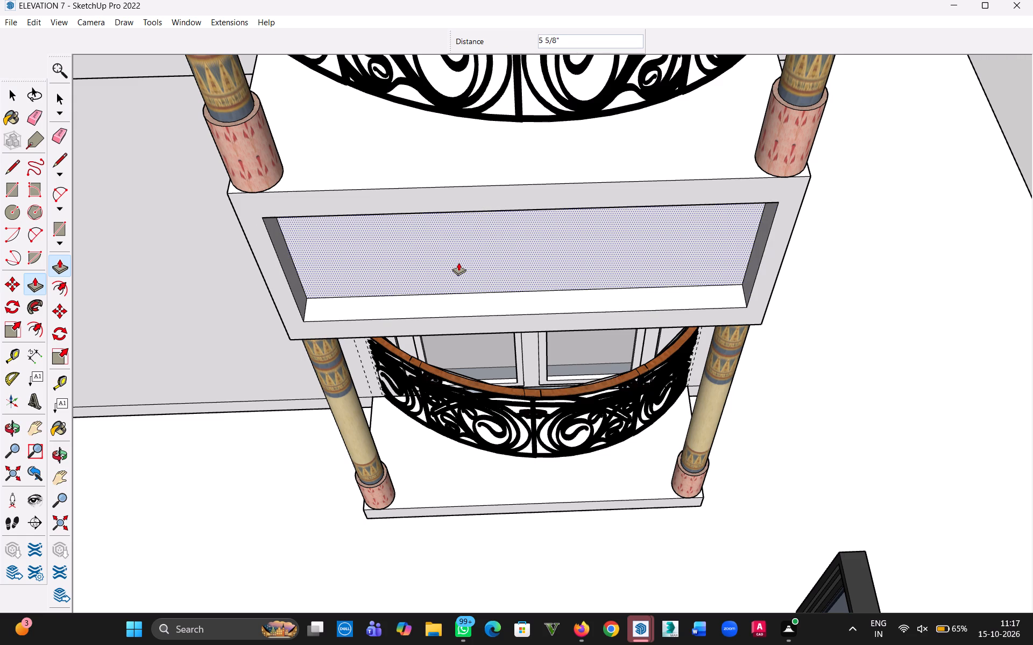
text(4")
key(Return)
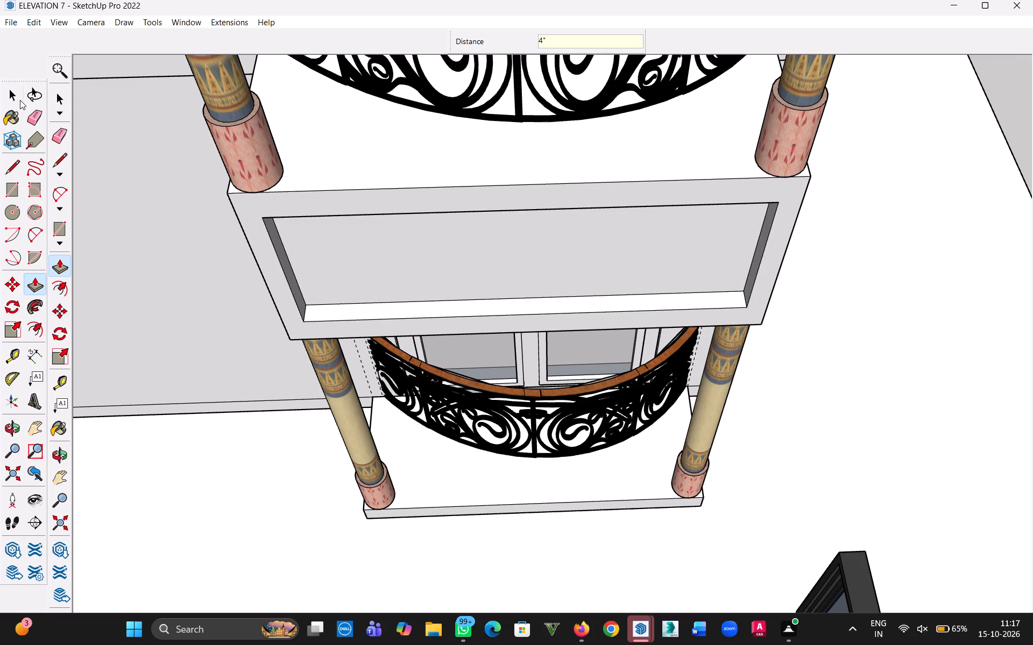
Select the whole upper balcony base with its recessed front panel and make it a group.
click(19, 100)
triple_click(490, 286)
right_click(490, 285)
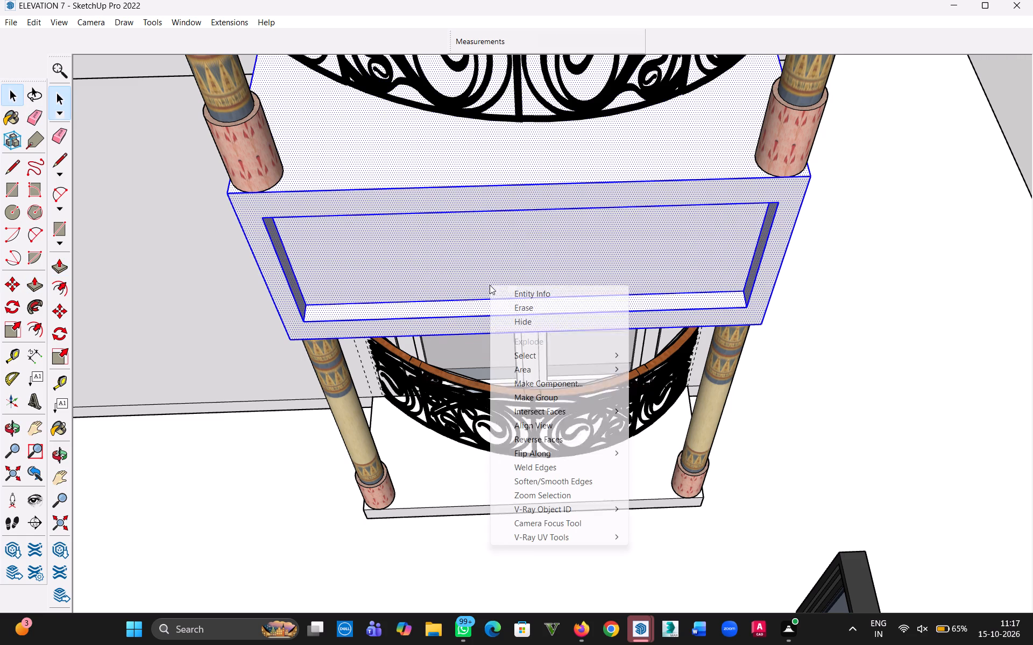
click(546, 392)
Place a vertical guide 1' 1" from the upper-floor wall line beside the window above the main door, on the window side.
scroll(470, 365, down, 11)
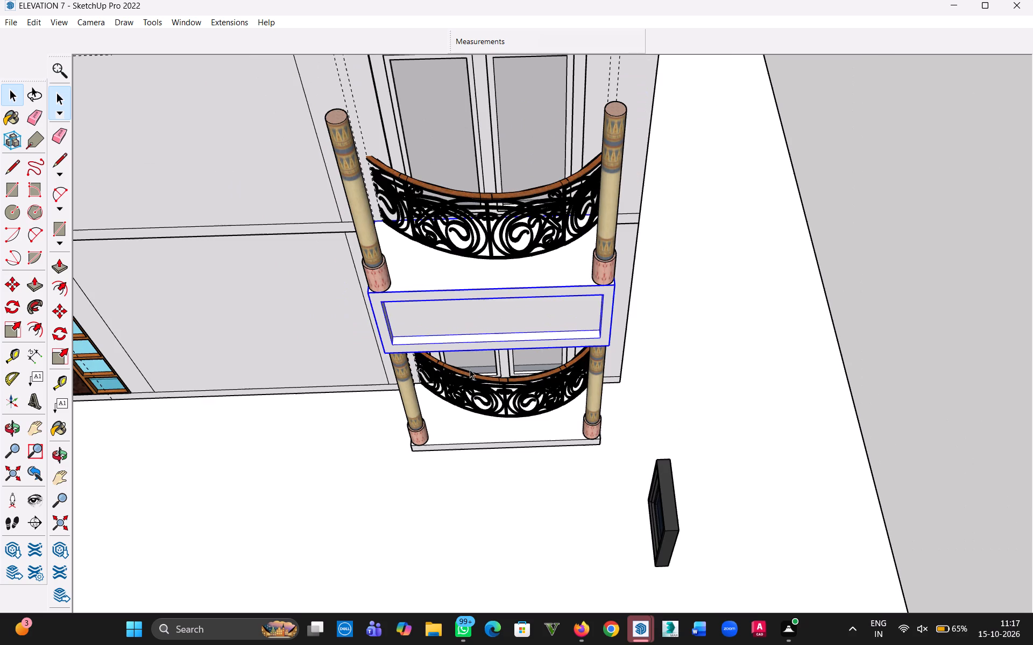
middle_drag(471, 392, 535, 231)
scroll(483, 311, down, 6)
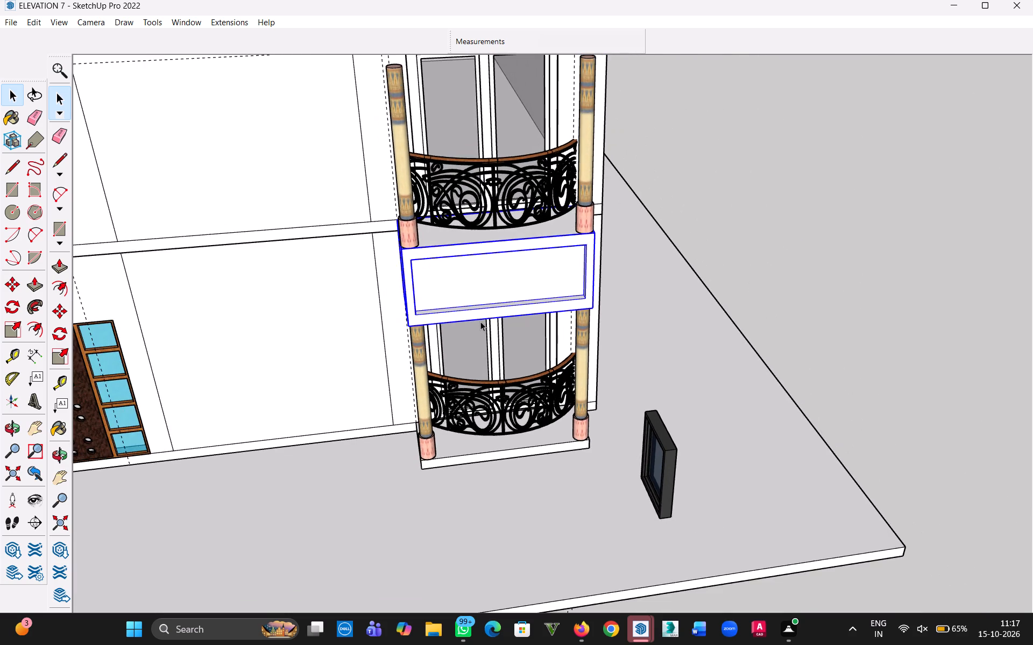
scroll(480, 322, down, 3)
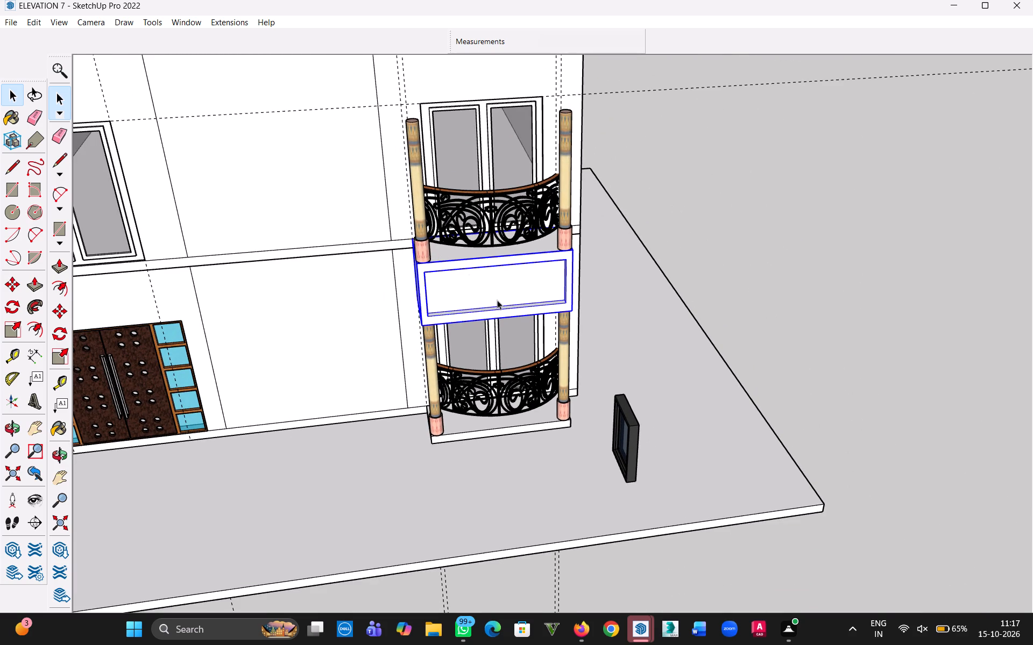
scroll(485, 318, down, 3)
scroll(455, 295, up, 4)
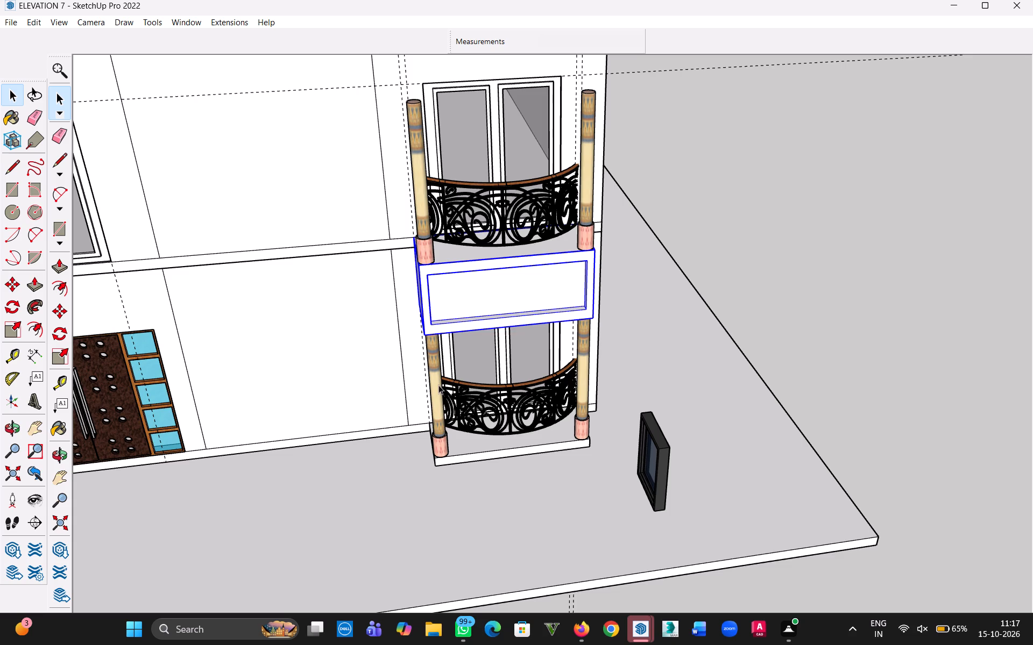
scroll(438, 391, down, 3)
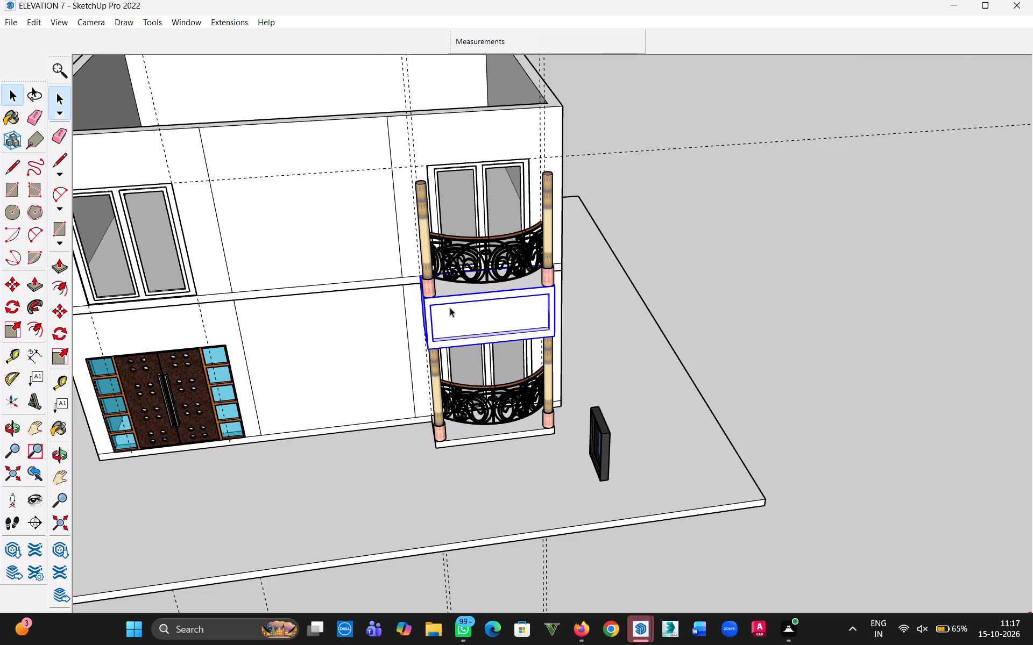
key(m)
middle_drag(384, 326, 511, 332)
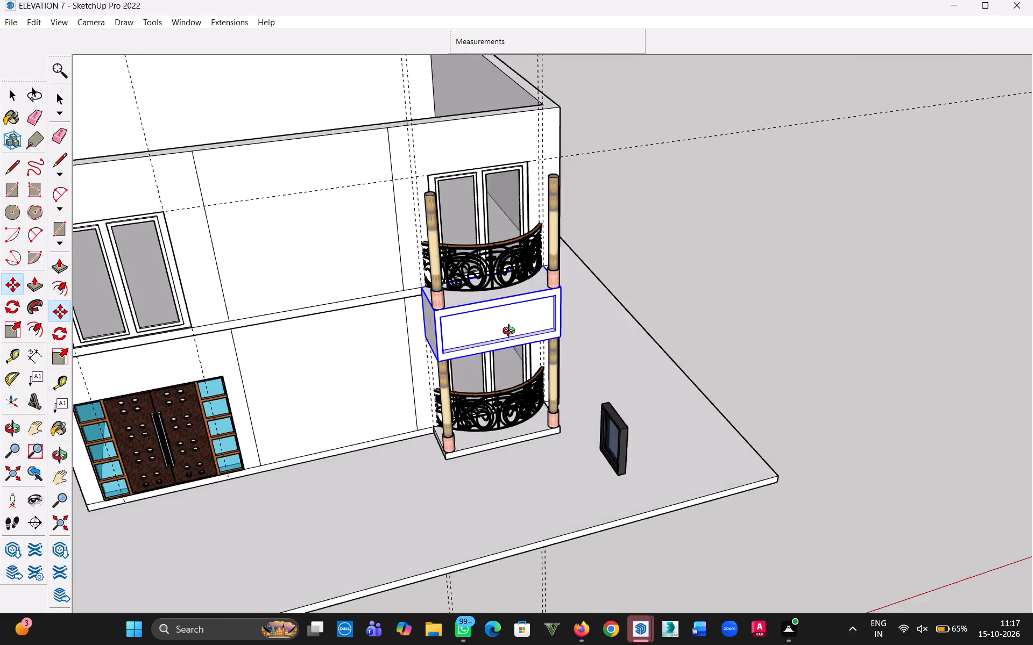
middle_drag(511, 332, 574, 324)
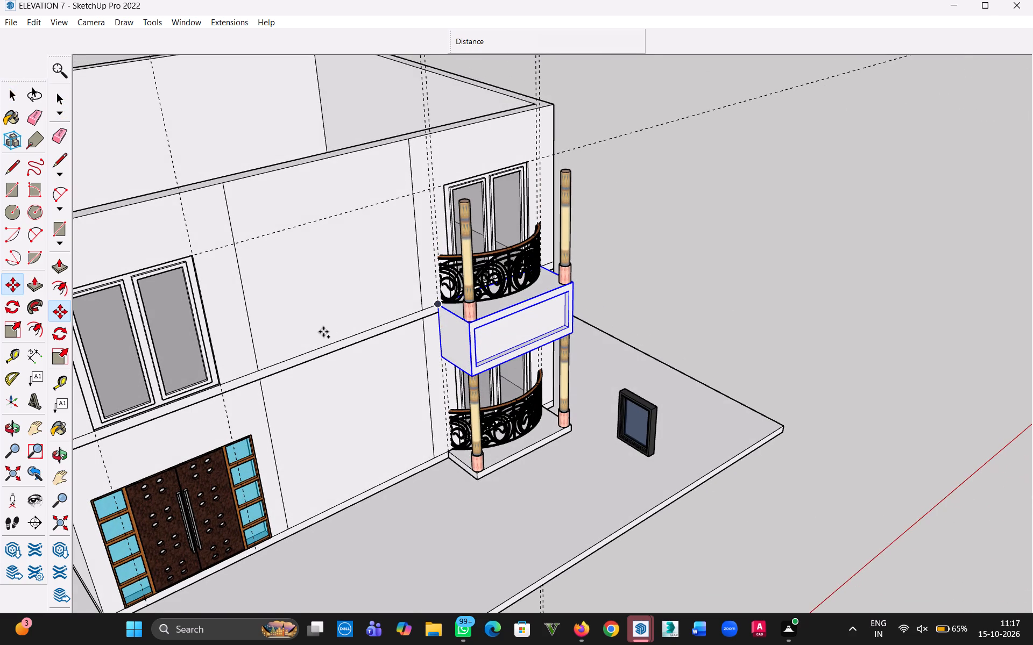
key(t)
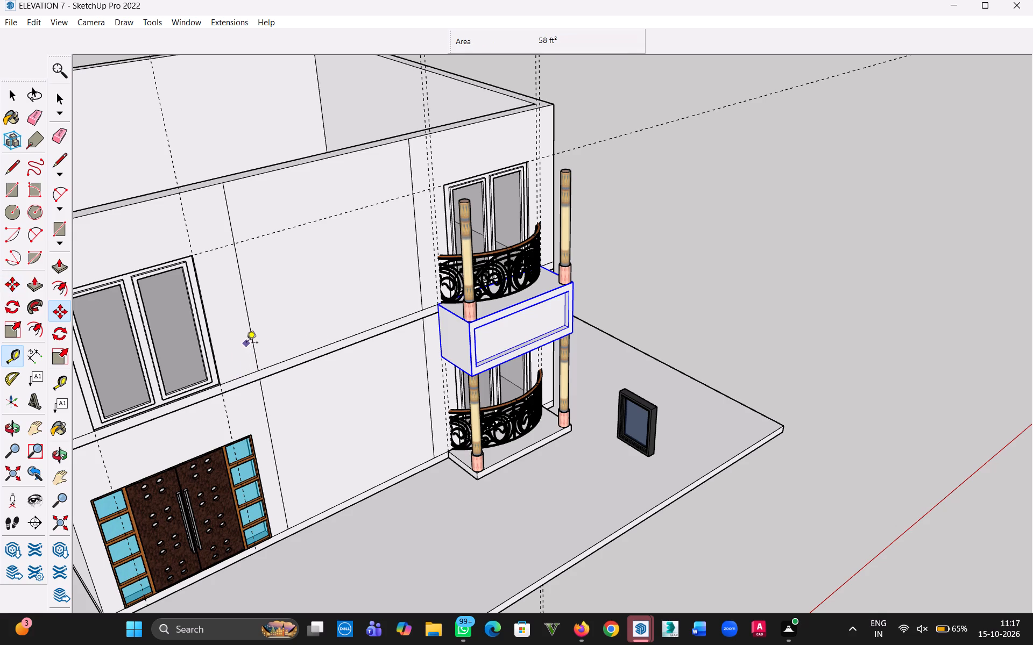
click(252, 343)
text(1')
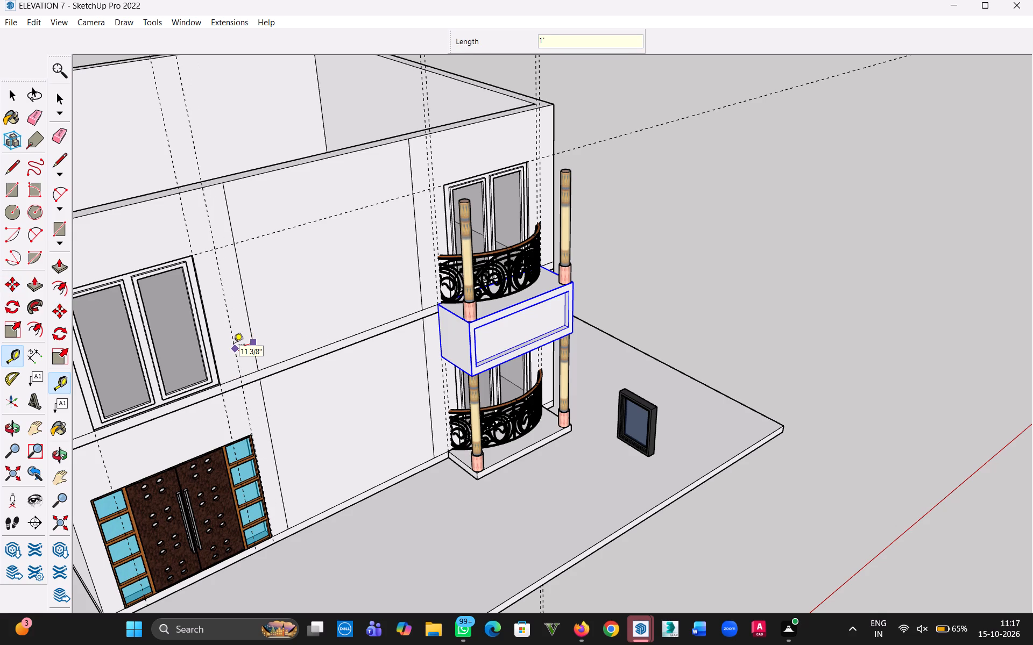
text(1")
key(Return)
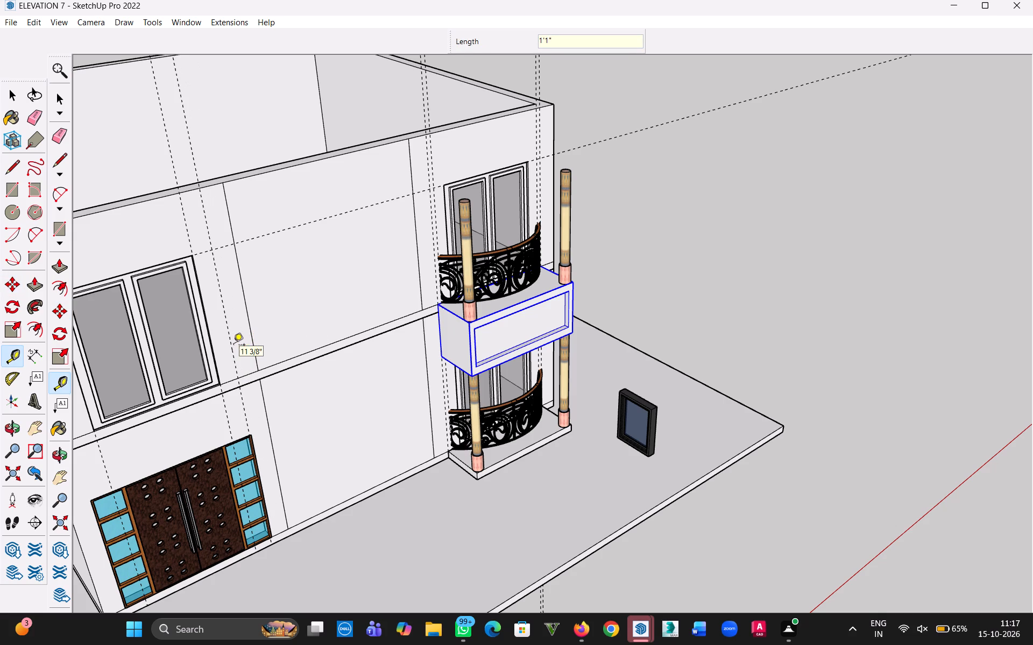
Measure the distance from the upper-floor wall line beside the balcony to the vertical guide at the balcony's edge.
scroll(426, 257, up, 9)
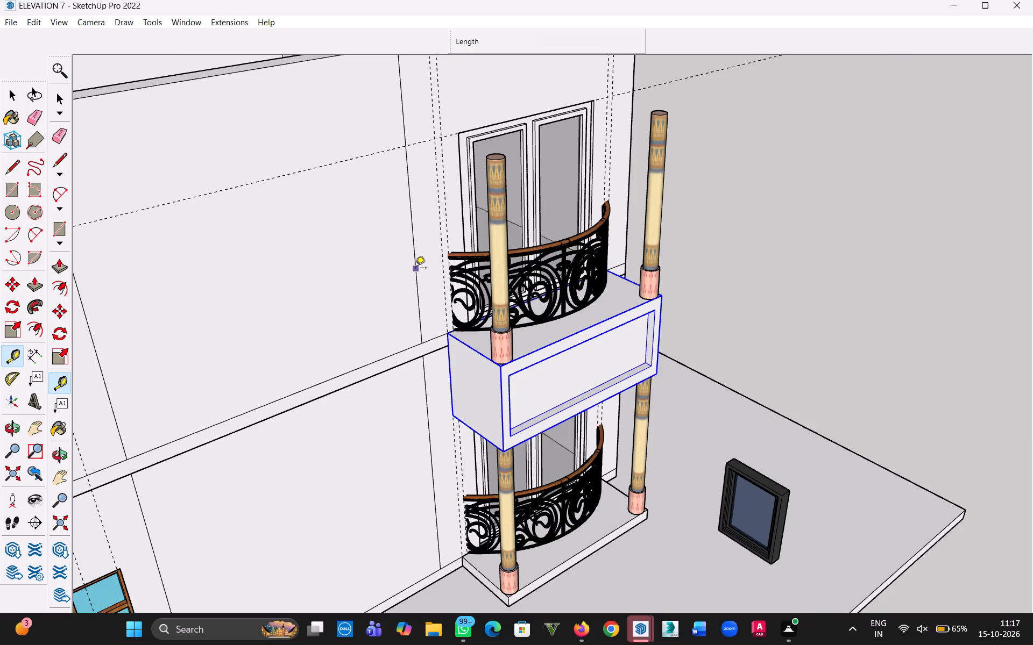
click(415, 269)
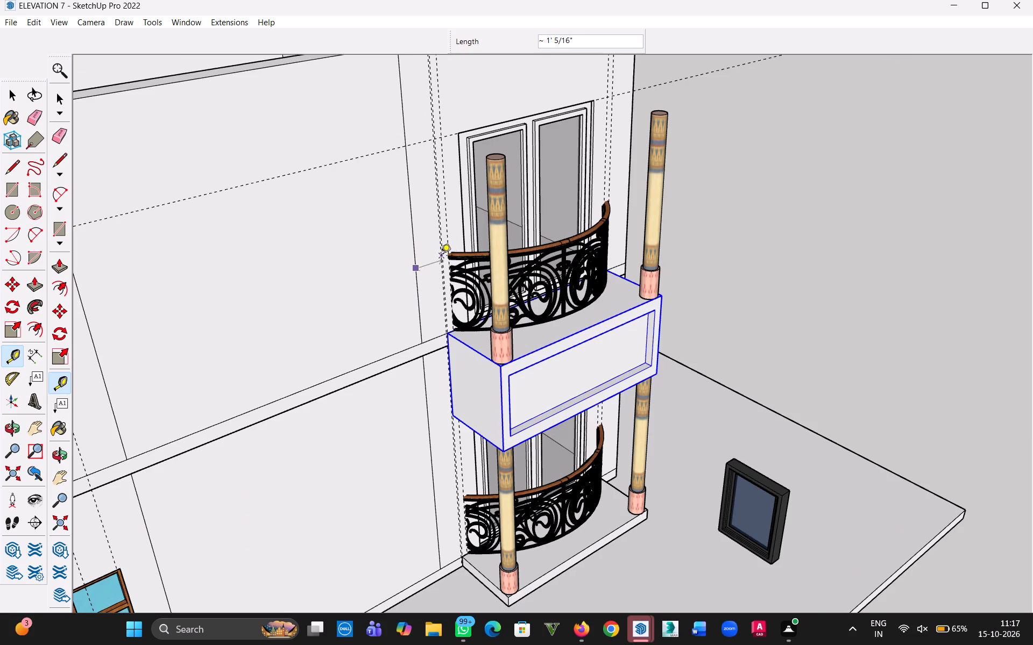
scroll(441, 256, up, 10)
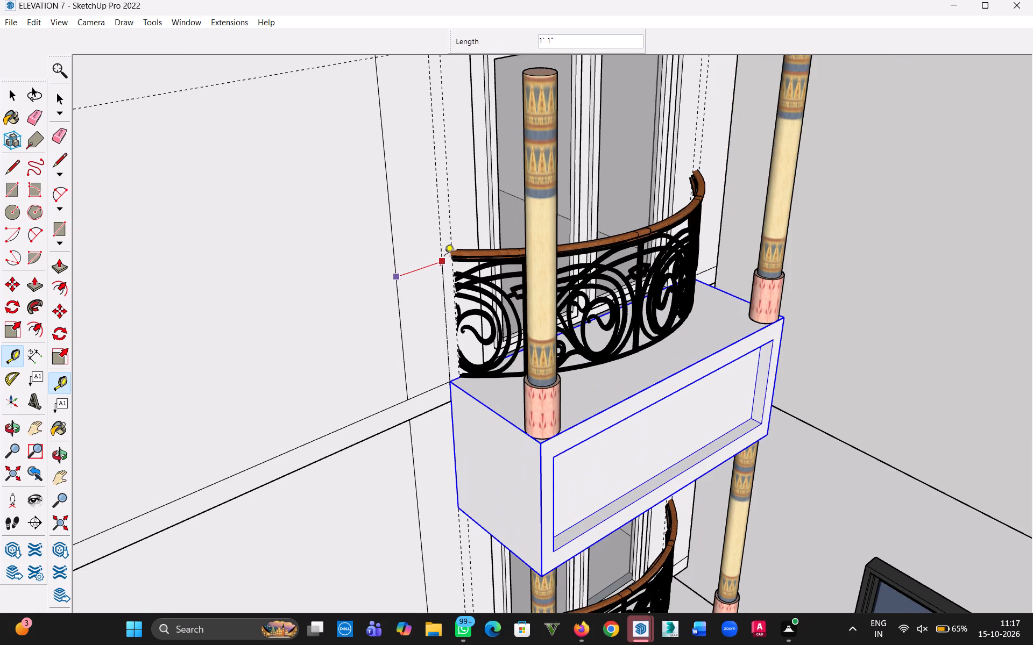
key(Escape)
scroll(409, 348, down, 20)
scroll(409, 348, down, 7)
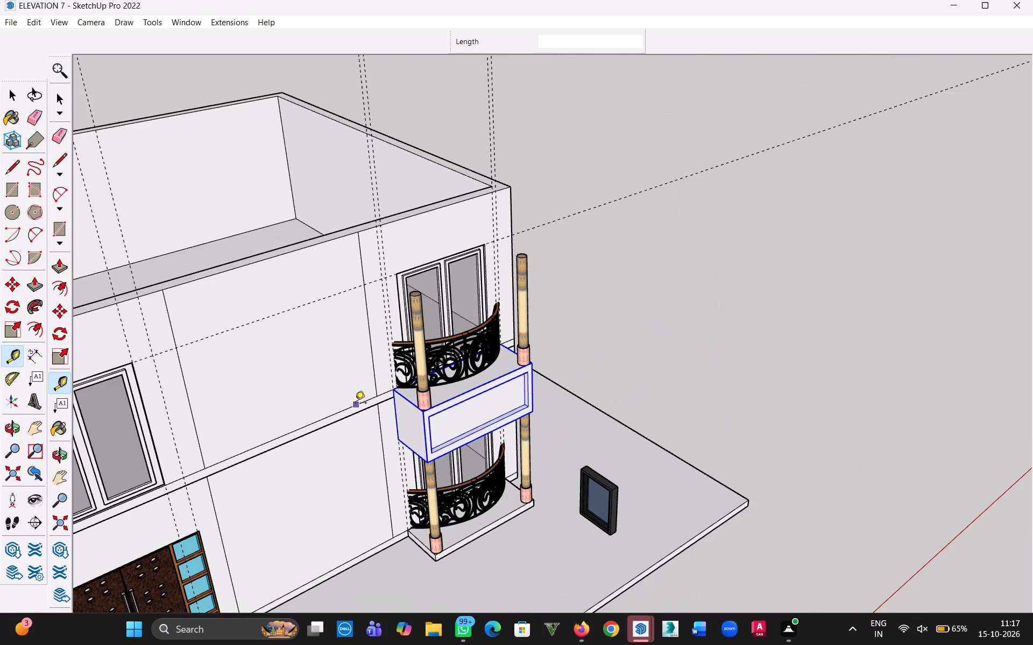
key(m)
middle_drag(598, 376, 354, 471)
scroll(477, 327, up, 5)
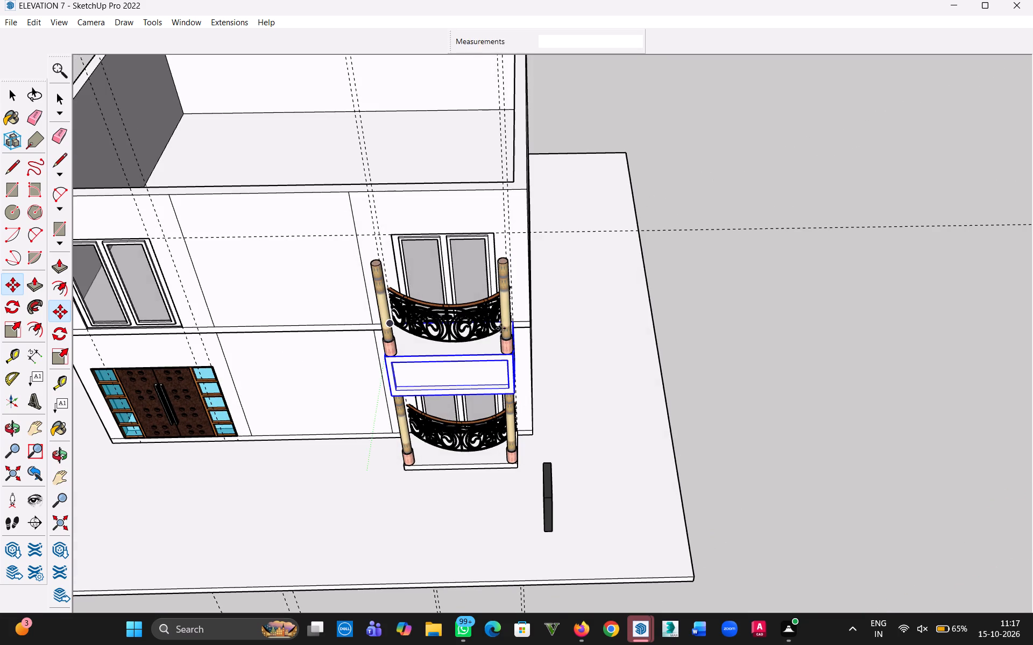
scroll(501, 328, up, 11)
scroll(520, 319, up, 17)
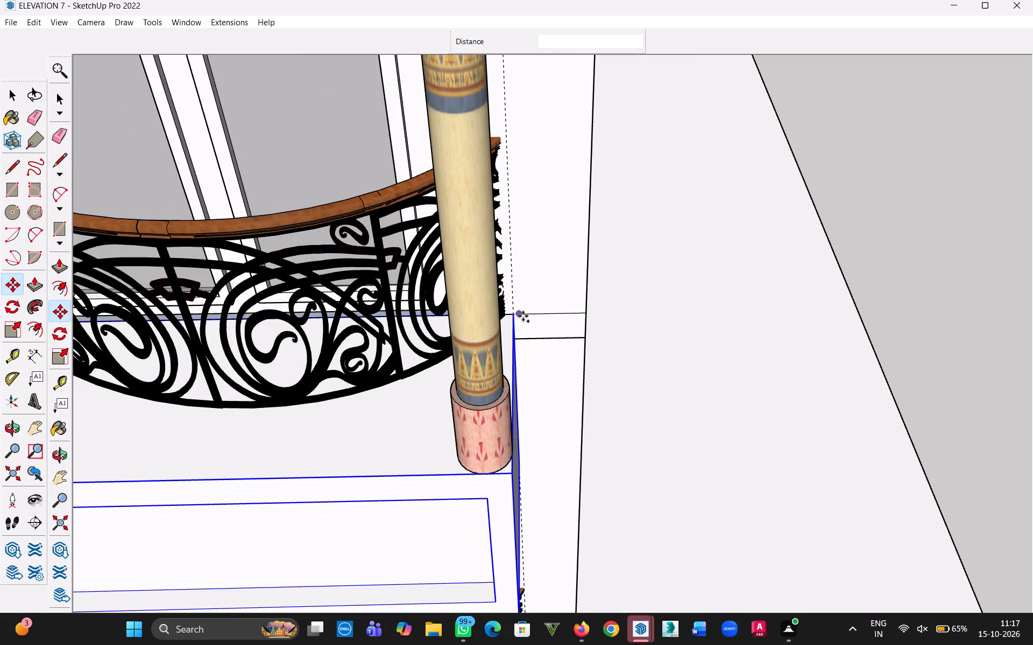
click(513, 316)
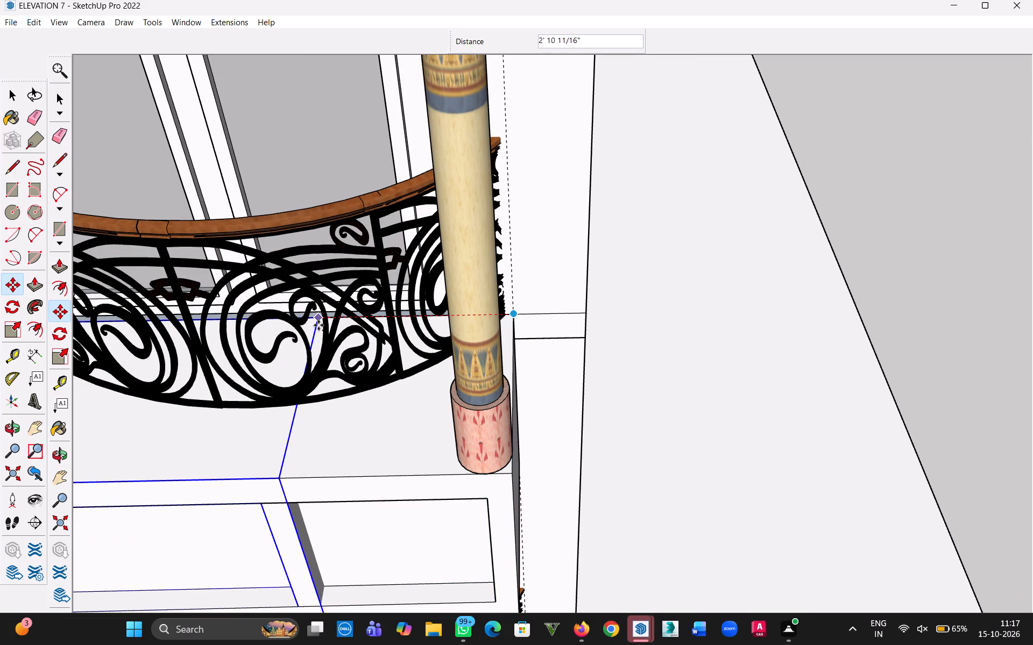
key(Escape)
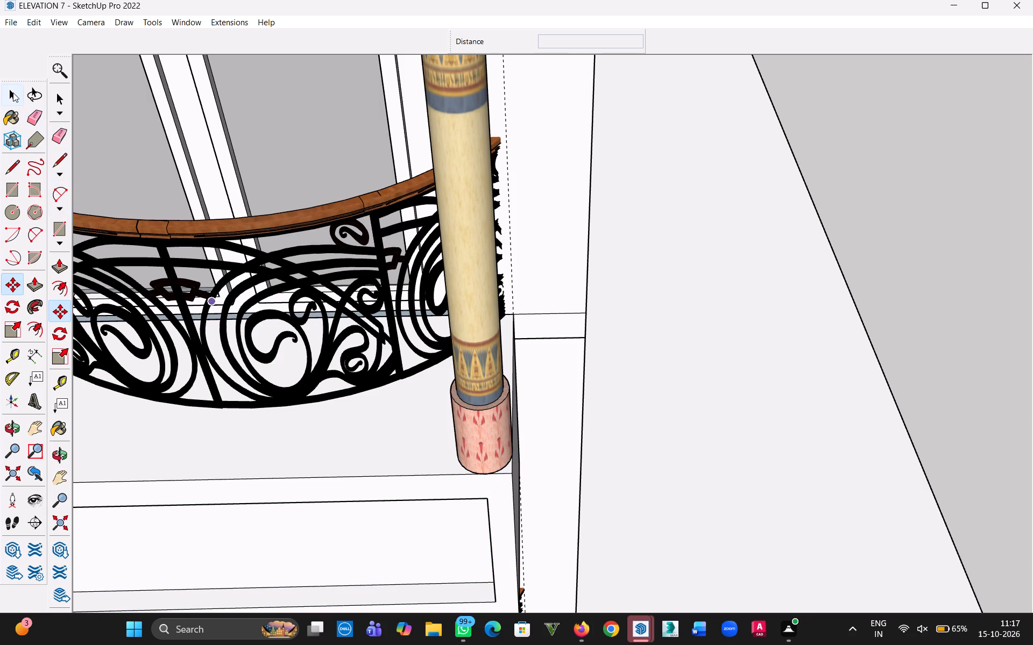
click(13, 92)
Copy the recessed-panel balcony base group about 15' 2 11/16" away from the facade, past the building's side.
scroll(831, 460, down, 20)
scroll(831, 460, down, 11)
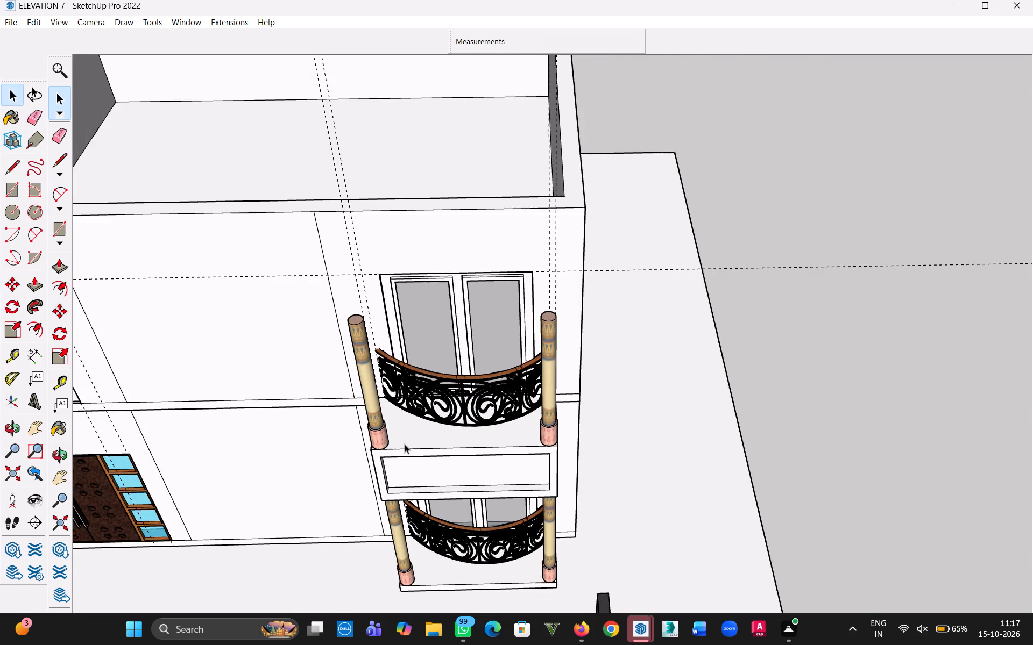
scroll(405, 444, down, 8)
key(h)
drag(486, 505, 516, 363)
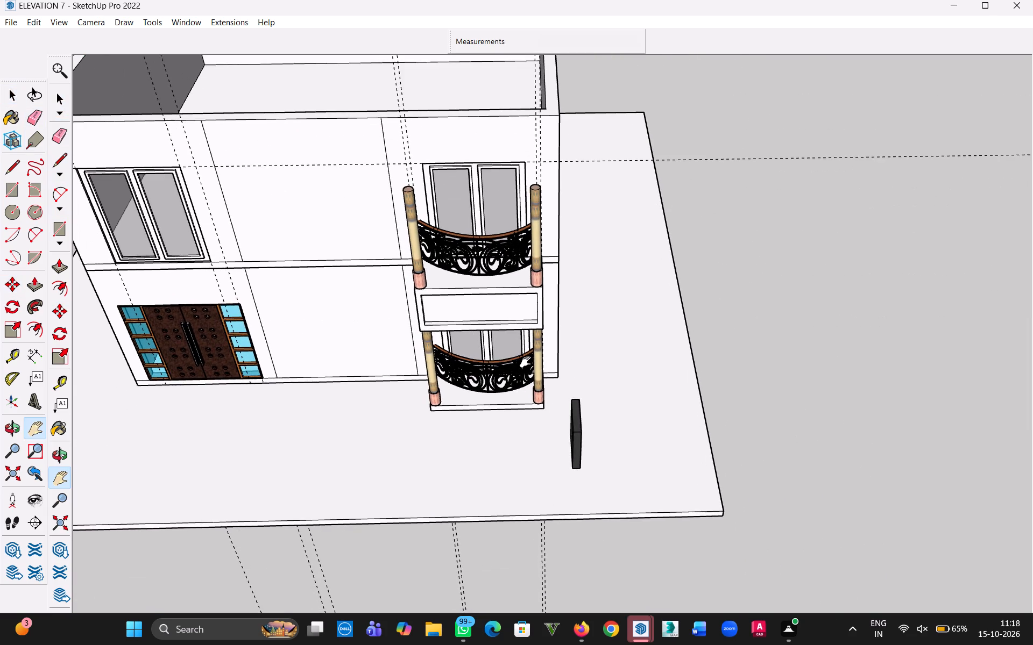
middle_drag(531, 363, 523, 258)
scroll(507, 267, up, 8)
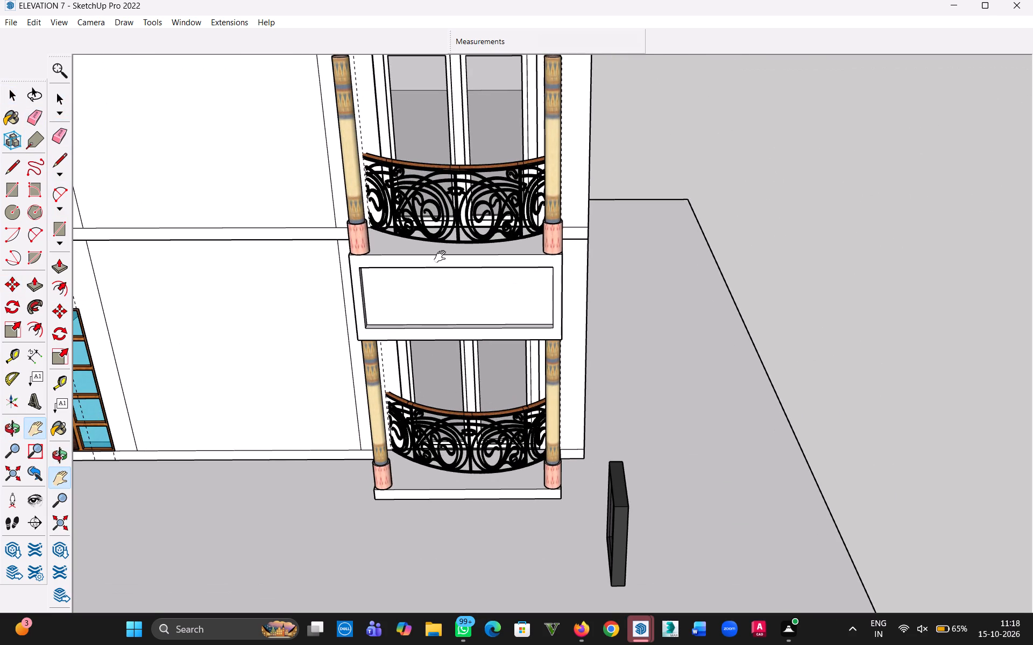
click(5, 97)
click(460, 282)
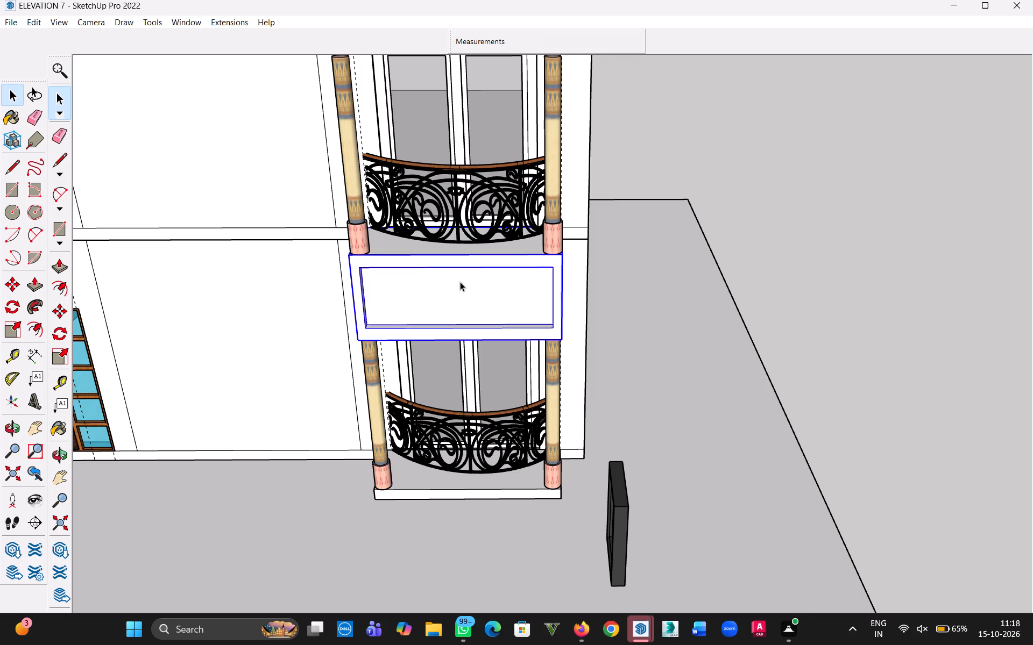
key(m)
click(486, 287)
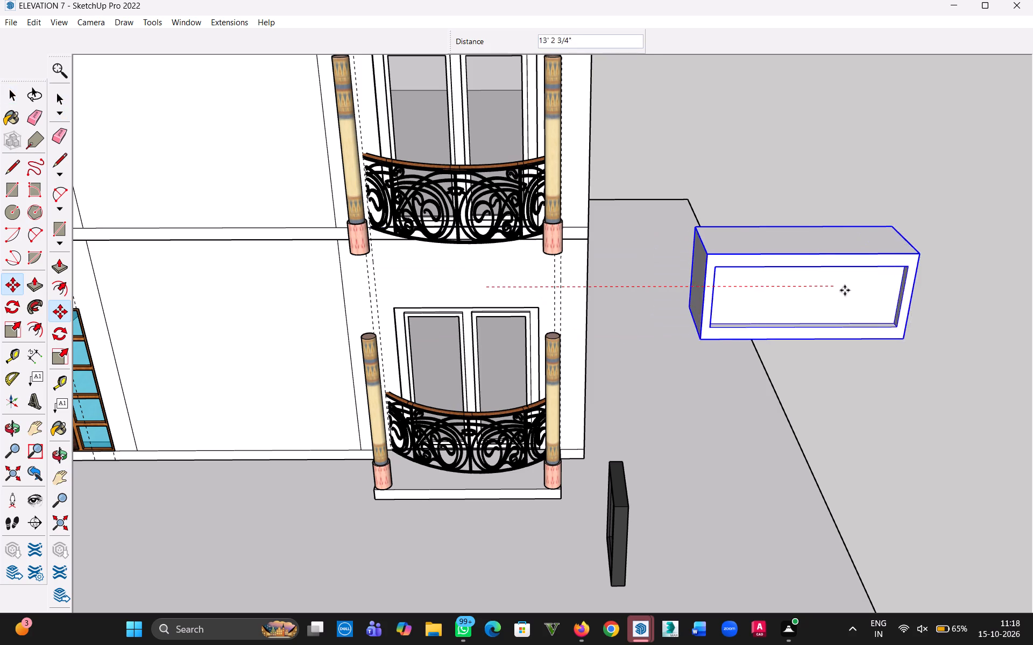
key(Escape)
click(521, 296)
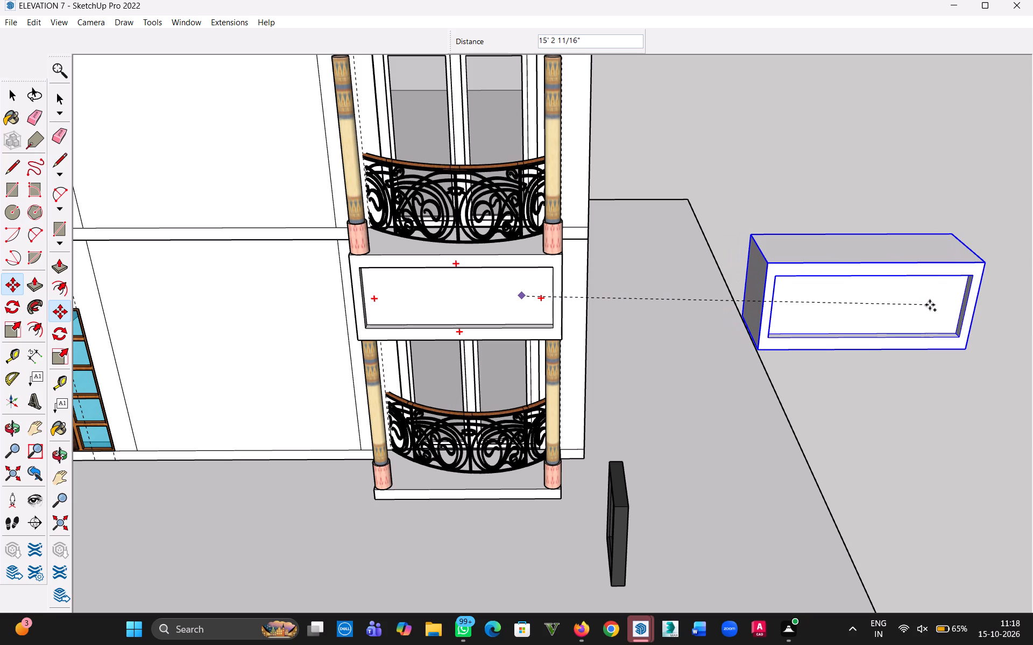
click(930, 305)
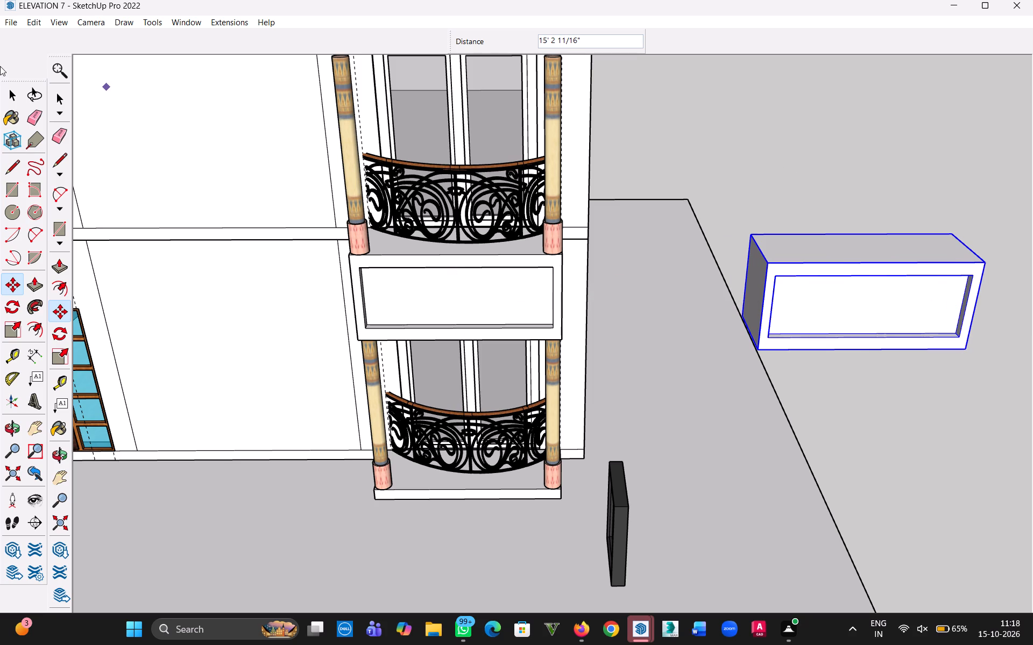
Group the upper balcony's recessed-panel base, curved railing and both pillars together.
click(10, 101)
click(425, 277)
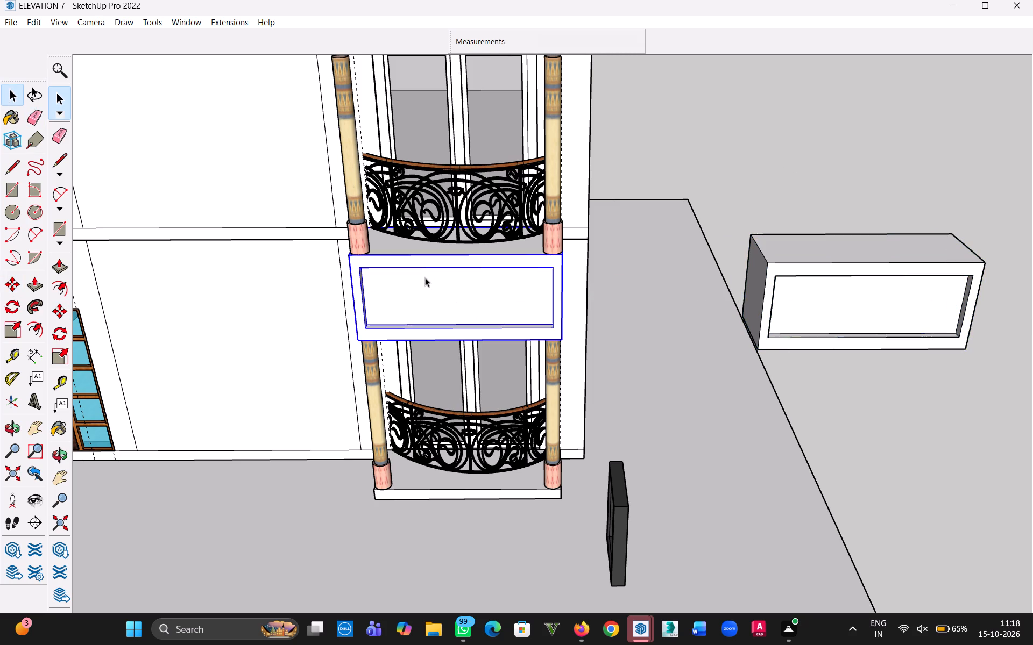
ctrl+click(424, 210)
ctrl+click(351, 207)
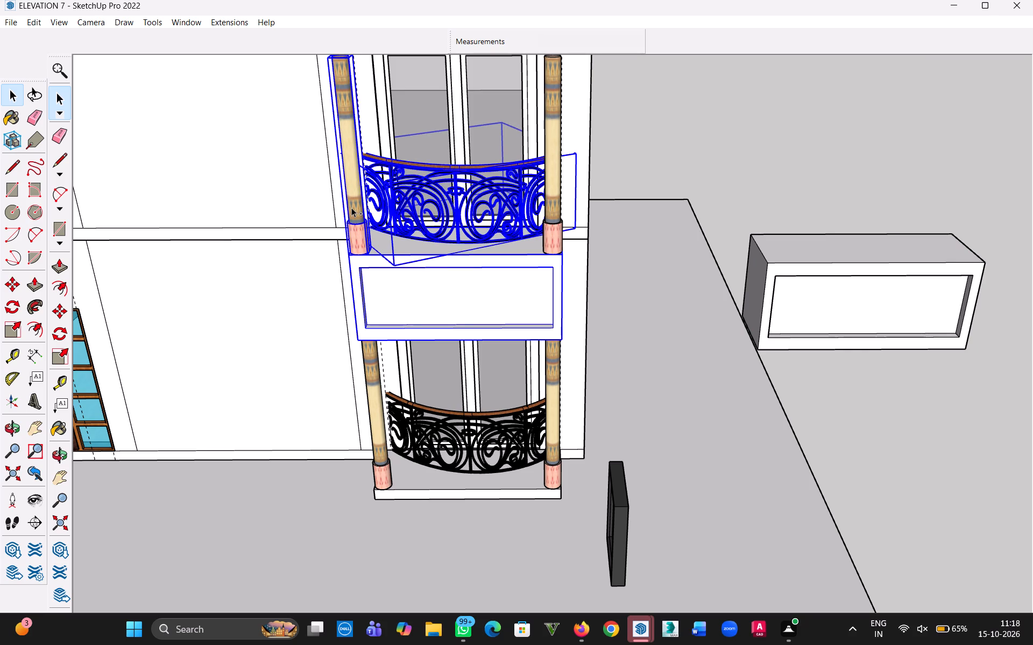
ctrl+click(554, 231)
right_click(494, 234)
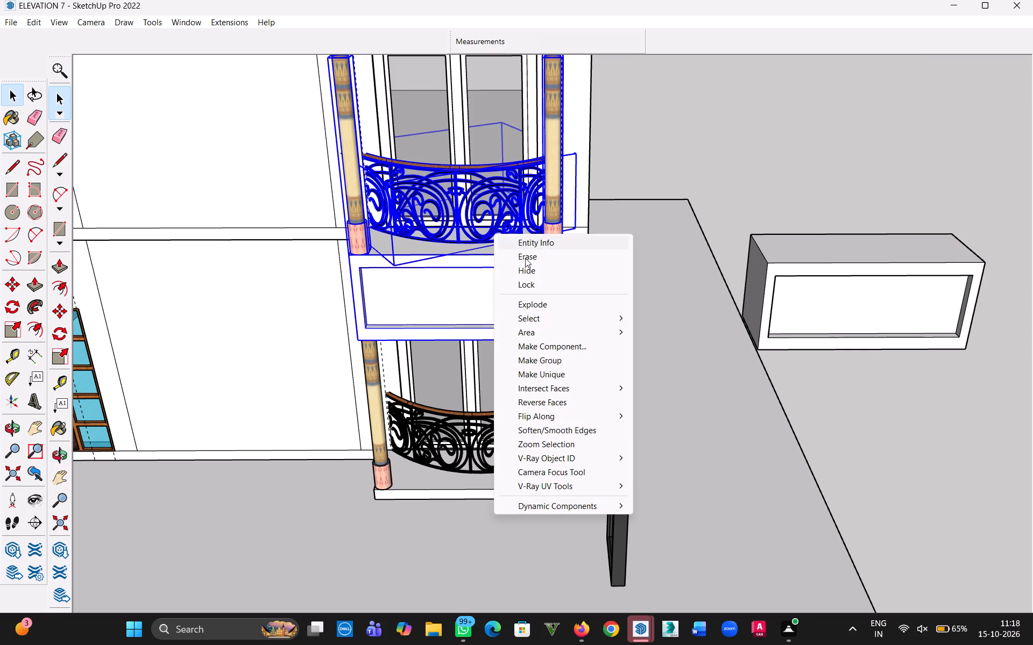
click(554, 362)
Copy the balcony group 20' along the facade to the guide beside the window above the main door, and deselect it.
middle_drag(637, 220, 588, 228)
middle_drag(578, 230, 560, 235)
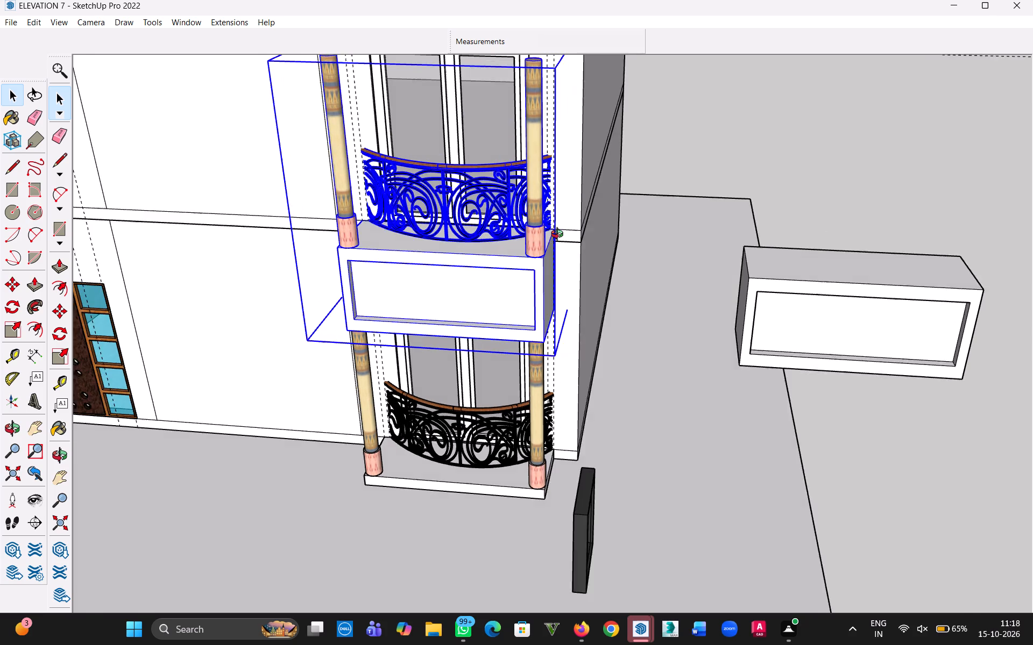
middle_drag(560, 235, 553, 236)
middle_click(553, 236)
scroll(570, 245, up, 13)
key(m)
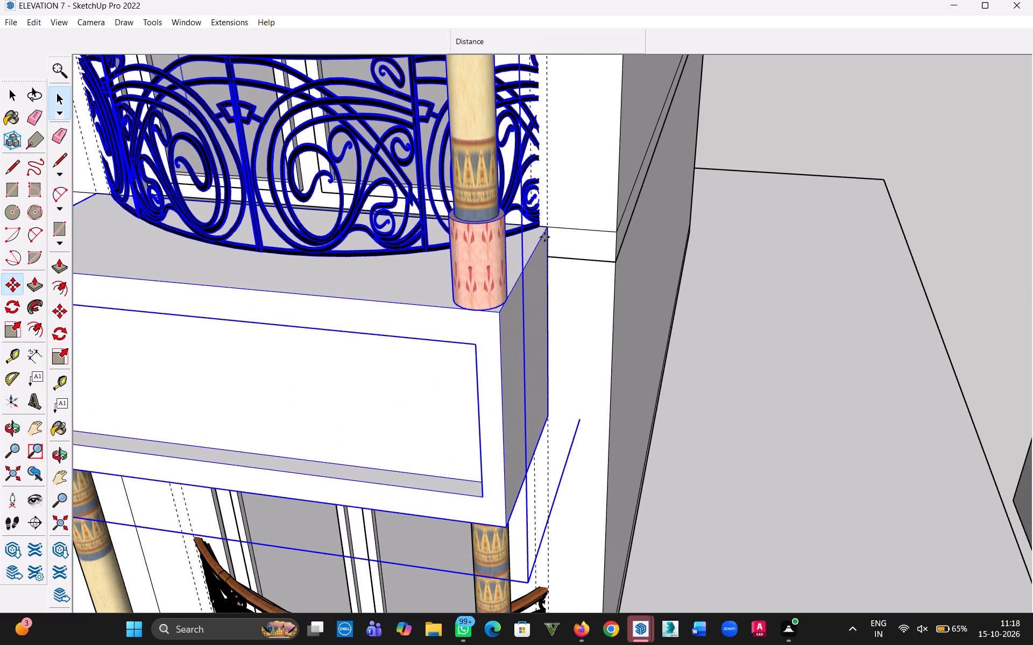
click(547, 230)
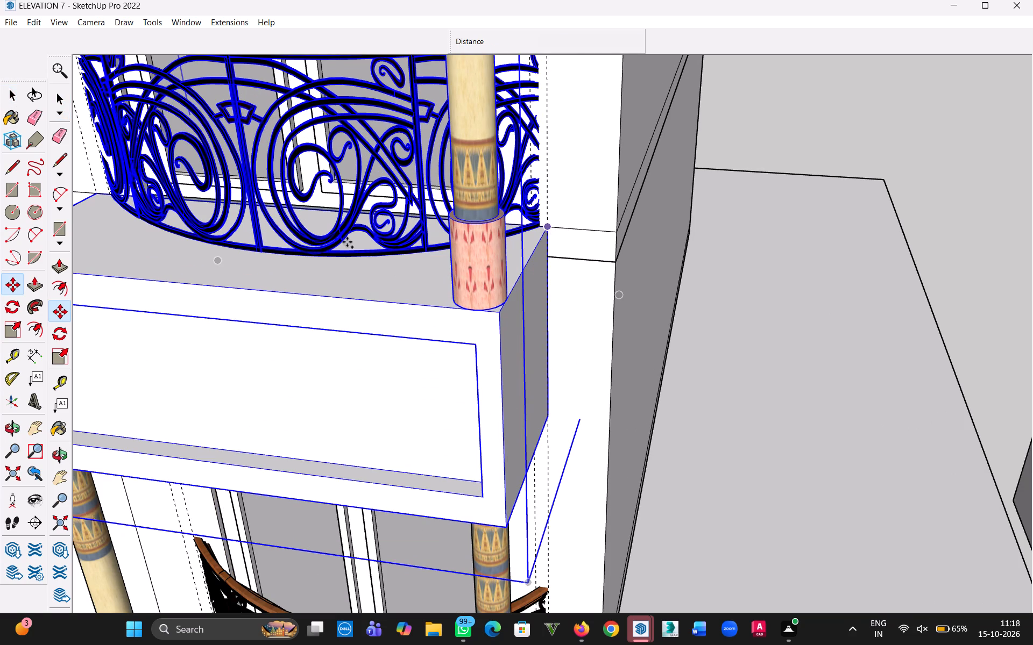
key(h)
drag(281, 238, 821, 335)
drag(302, 275, 638, 326)
scroll(331, 329, down, 5)
drag(285, 325, 541, 372)
key(Escape)
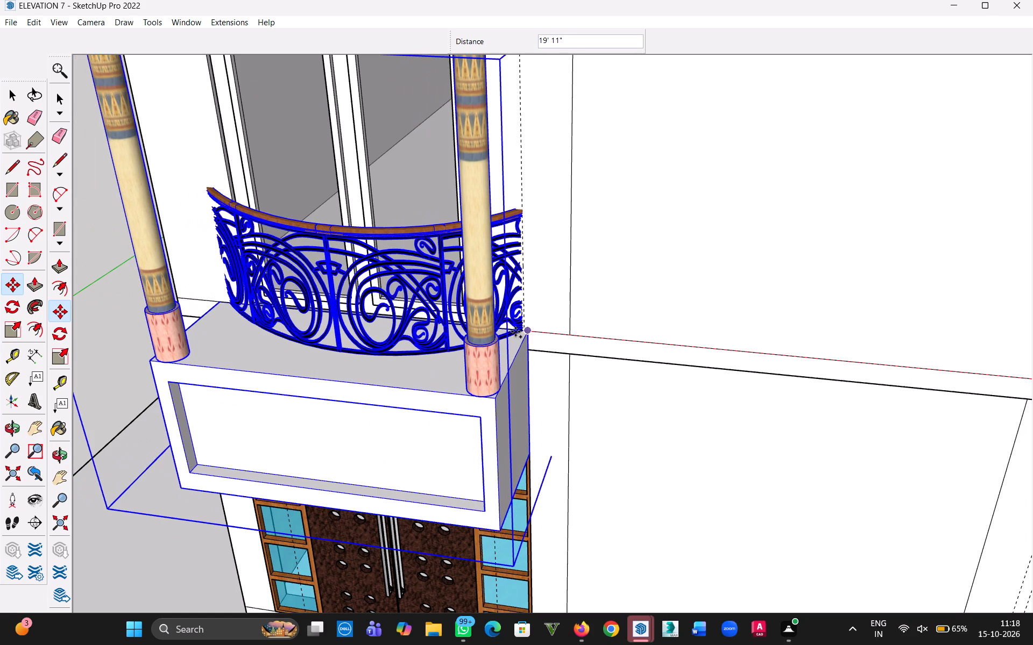
scroll(521, 334, up, 7)
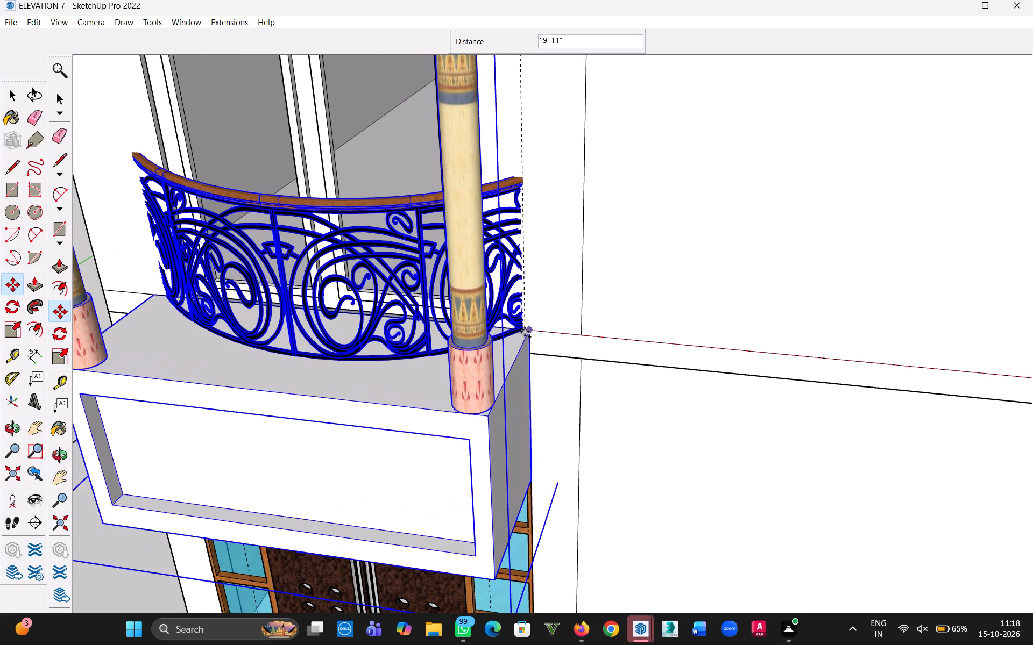
scroll(525, 332, up, 7)
click(522, 327)
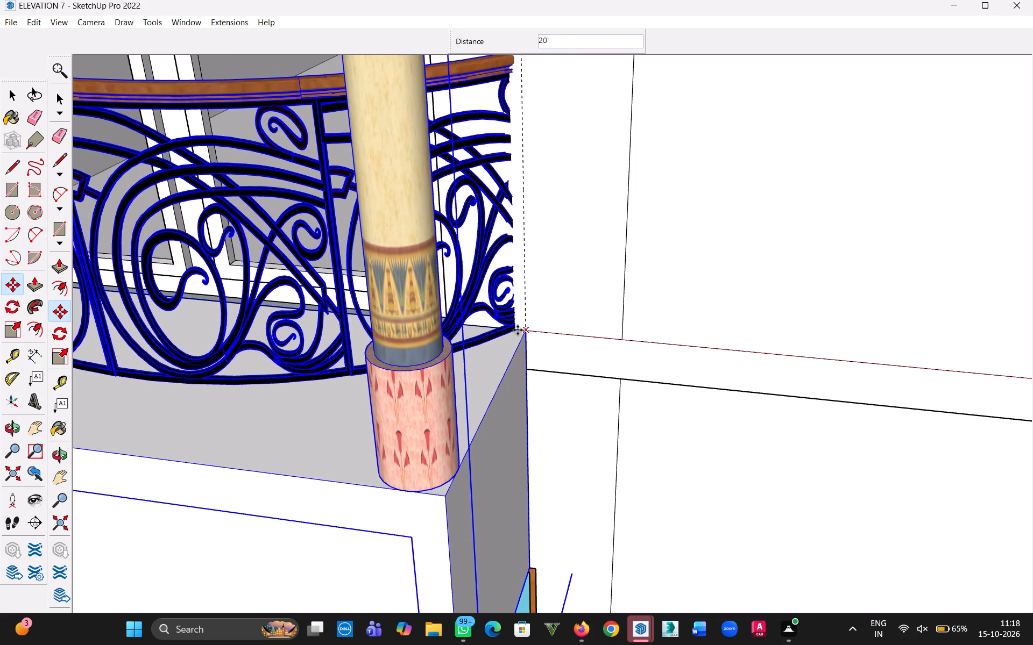
scroll(386, 338, down, 6)
scroll(375, 341, down, 20)
scroll(375, 341, down, 5)
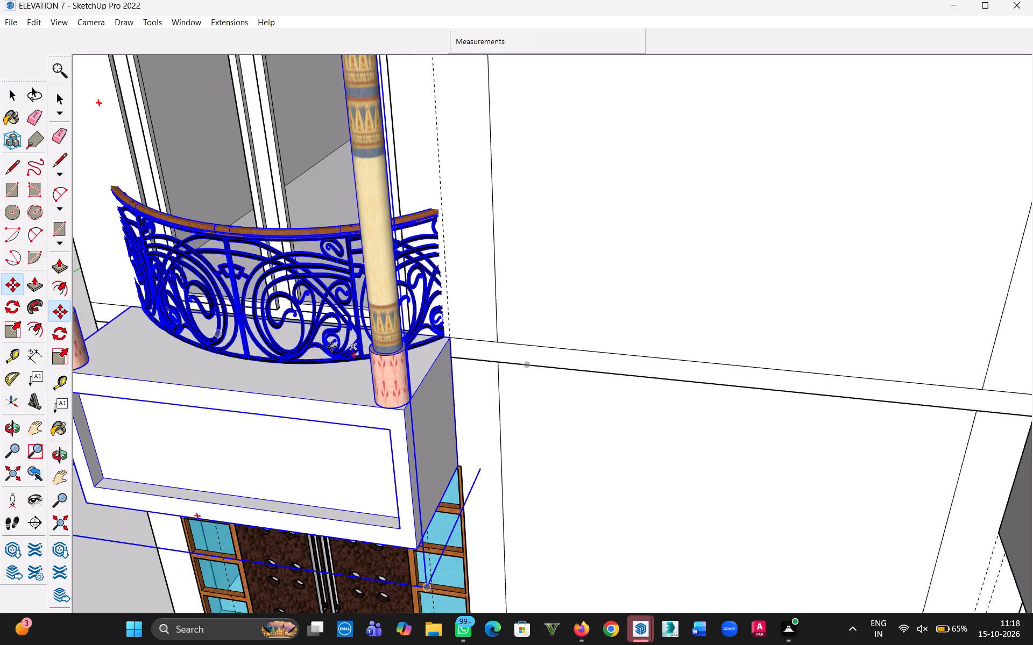
scroll(331, 347, down, 10)
scroll(267, 395, down, 5)
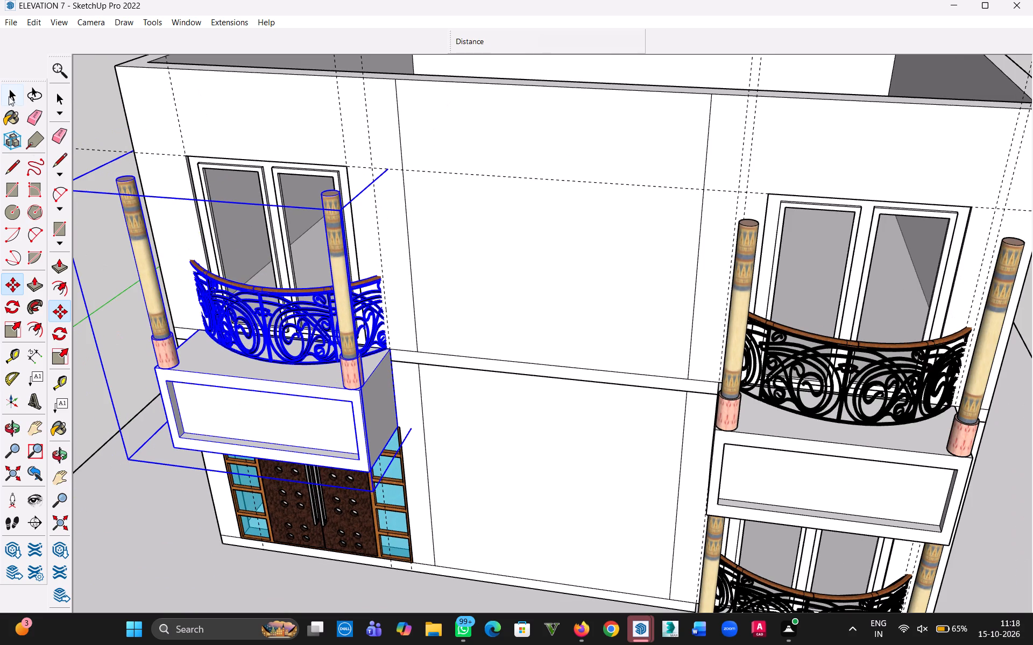
click(9, 96)
click(80, 361)
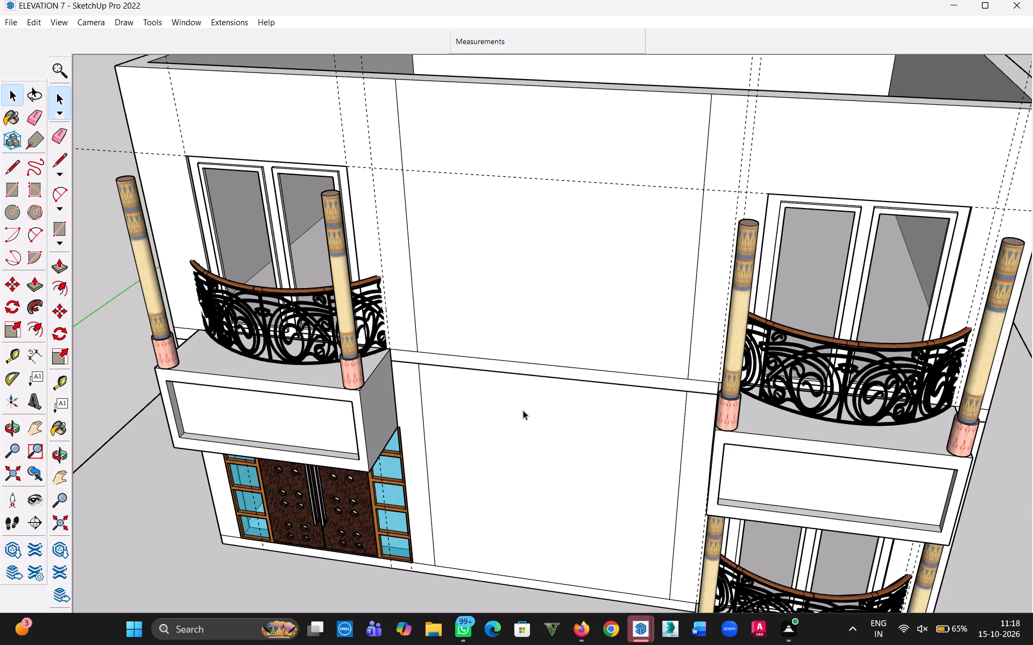
Examine the whole facade with both upper balconies from the front and from above.
scroll(522, 417, down, 5)
middle_drag(520, 436, 609, 314)
middle_click(617, 303)
middle_drag(621, 296, 627, 285)
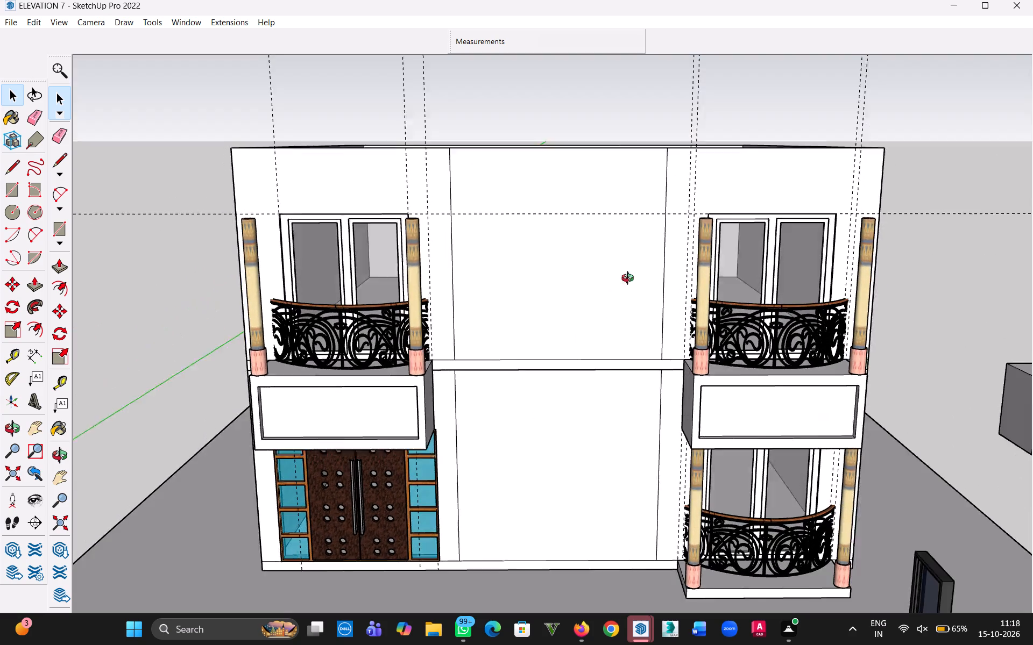
middle_drag(632, 276, 584, 281)
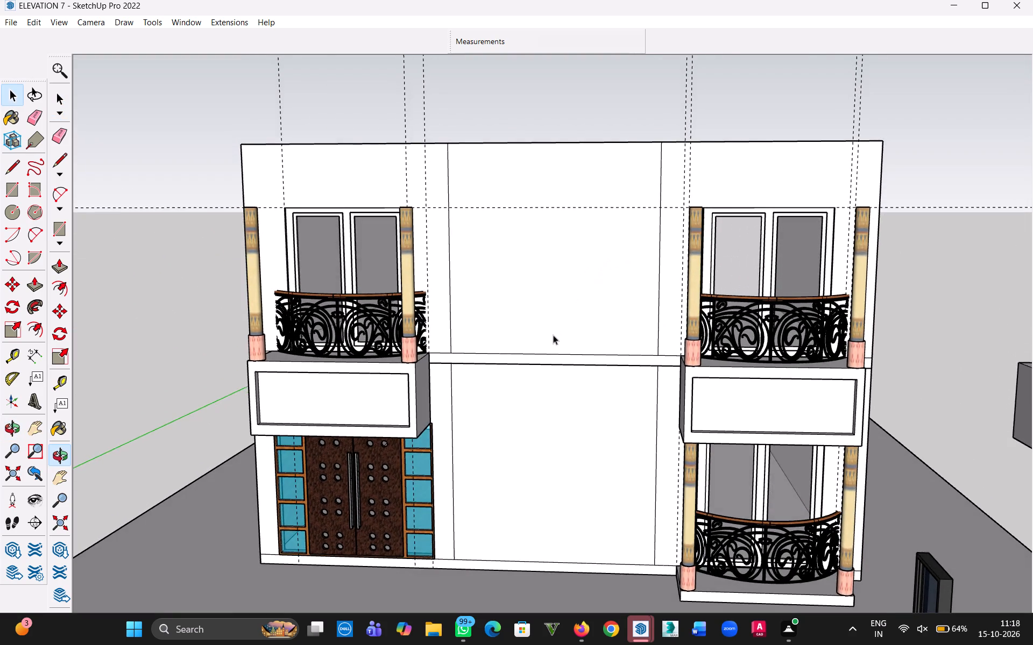
scroll(554, 336, down, 7)
middle_drag(556, 360, 617, 333)
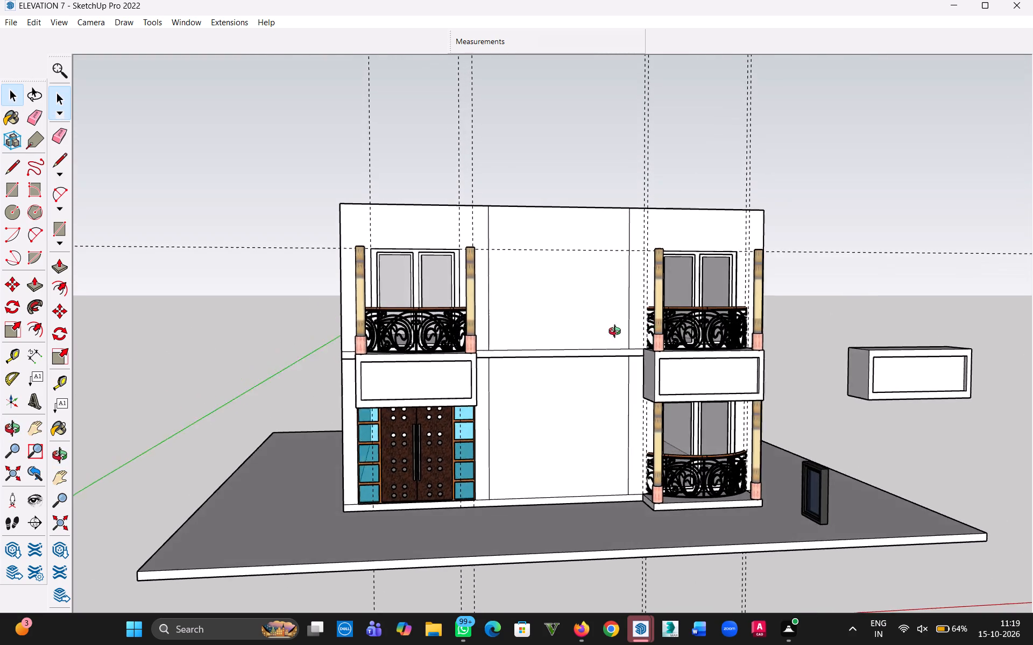
middle_drag(617, 333, 540, 436)
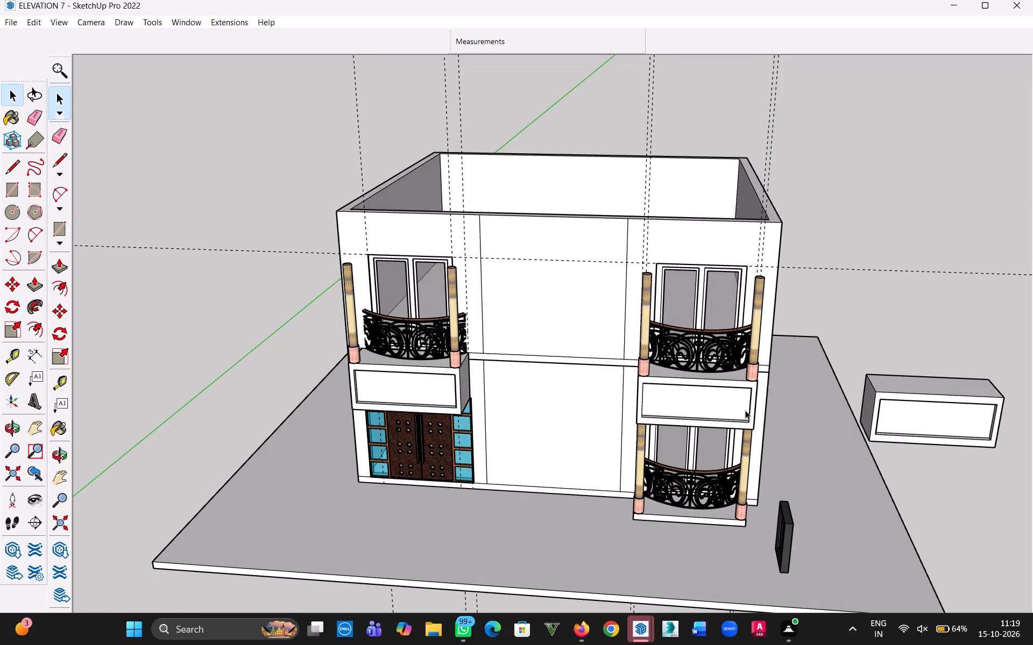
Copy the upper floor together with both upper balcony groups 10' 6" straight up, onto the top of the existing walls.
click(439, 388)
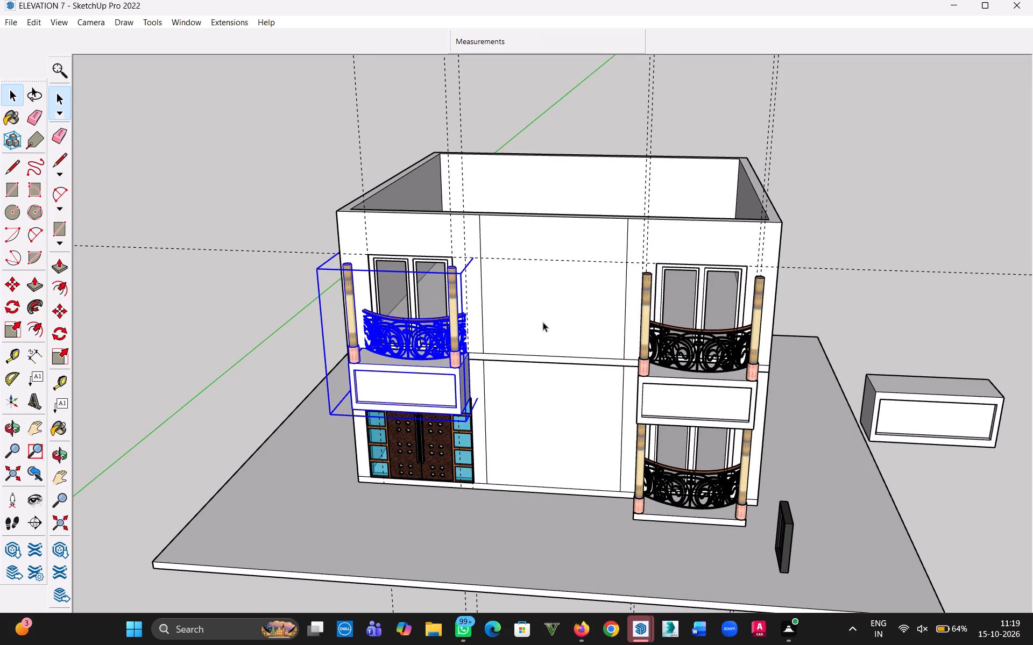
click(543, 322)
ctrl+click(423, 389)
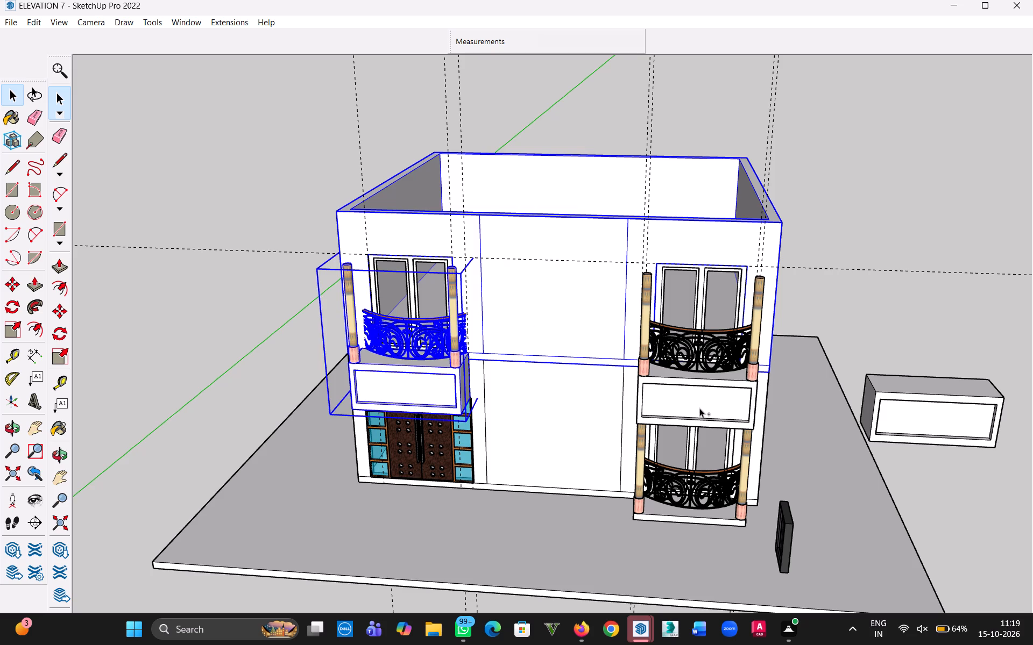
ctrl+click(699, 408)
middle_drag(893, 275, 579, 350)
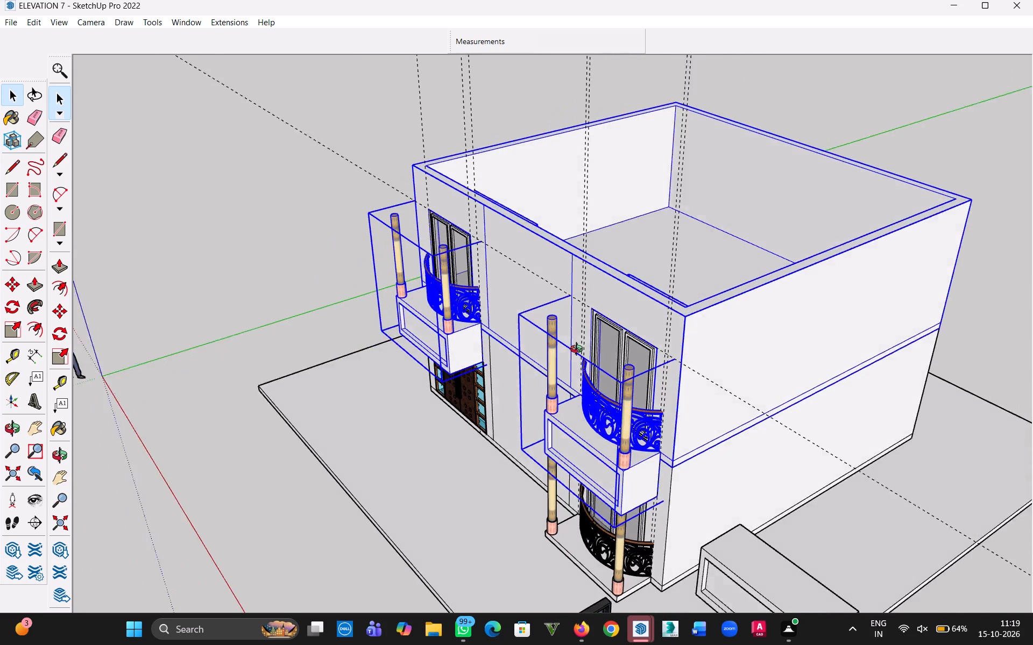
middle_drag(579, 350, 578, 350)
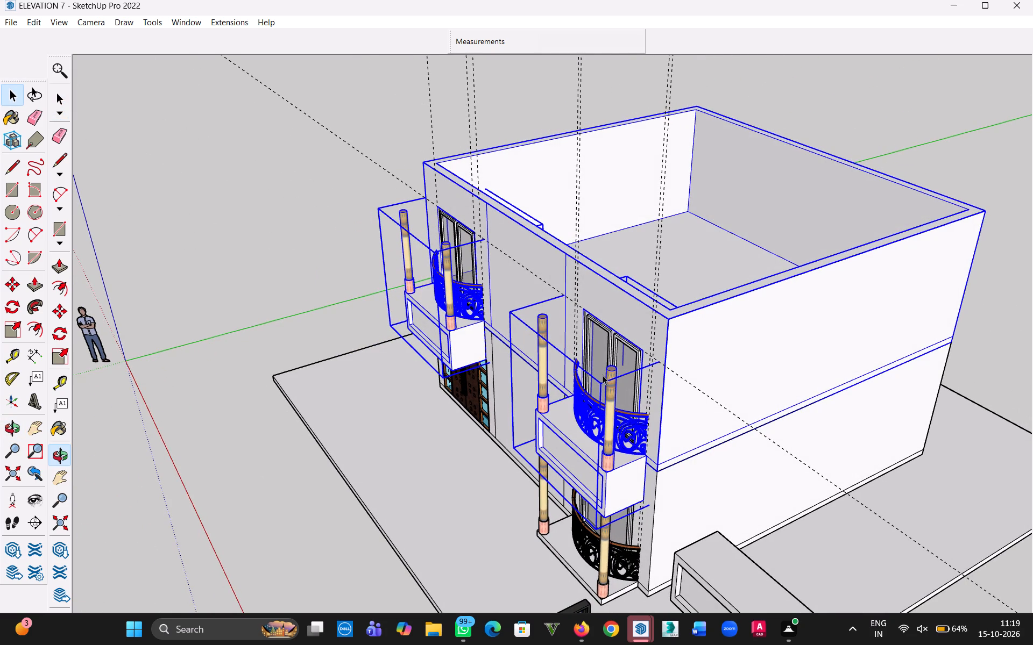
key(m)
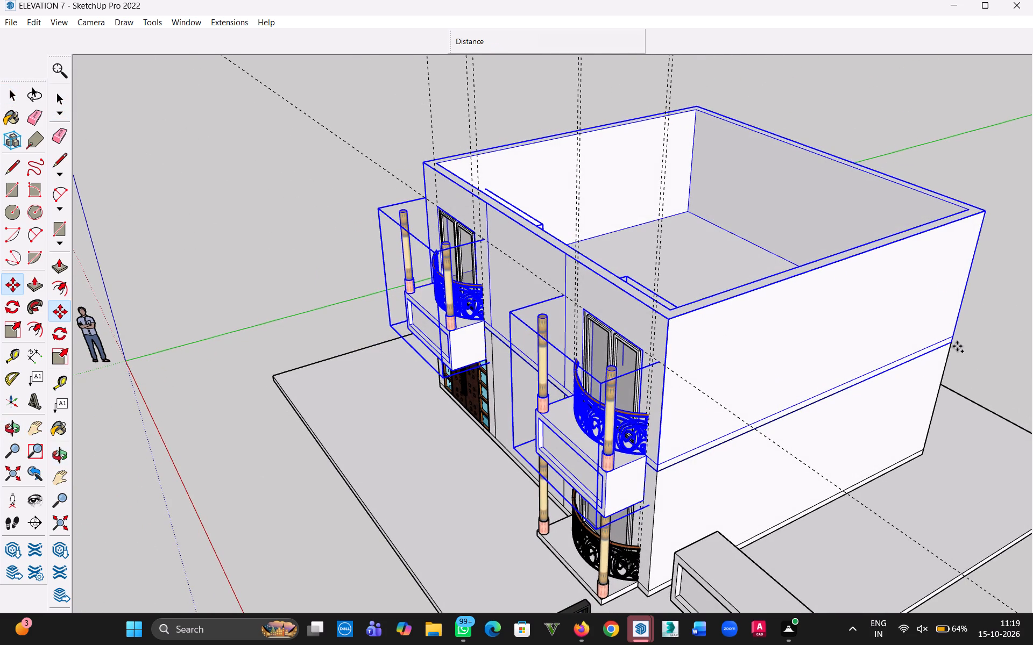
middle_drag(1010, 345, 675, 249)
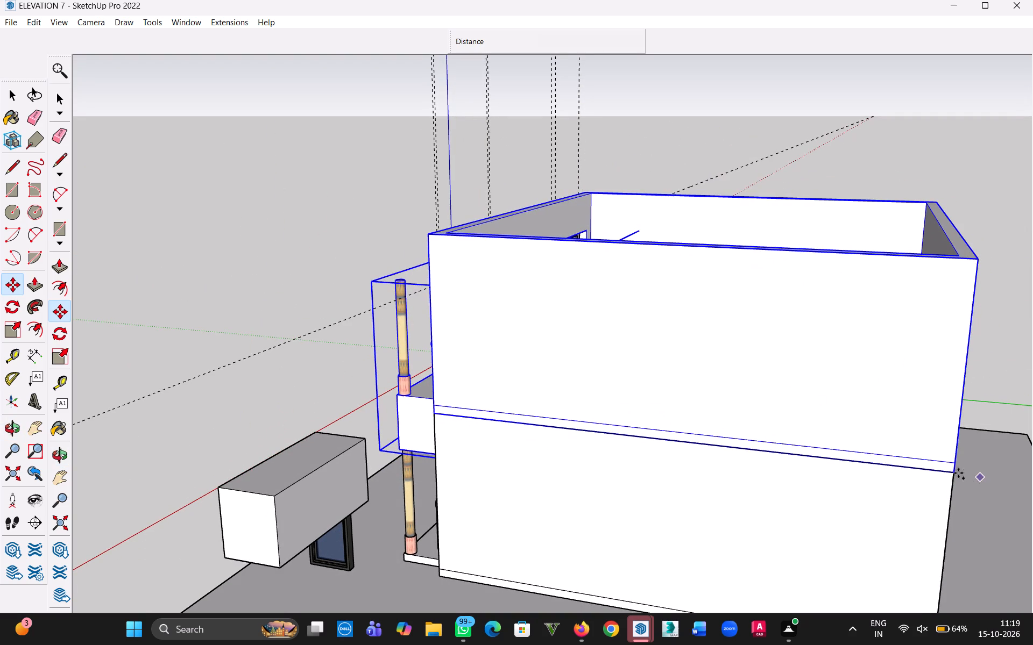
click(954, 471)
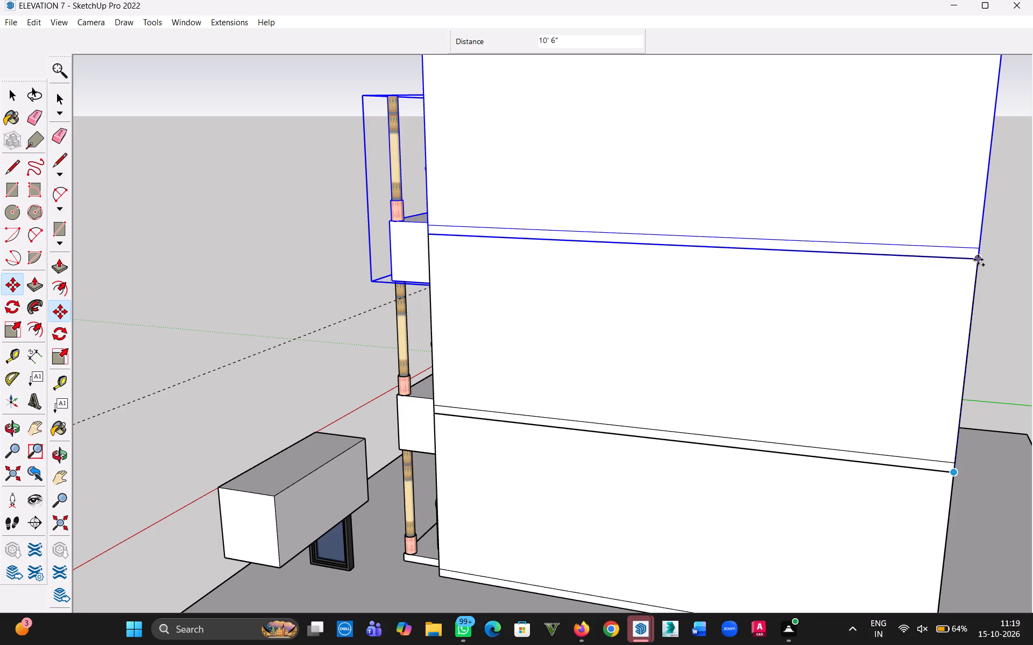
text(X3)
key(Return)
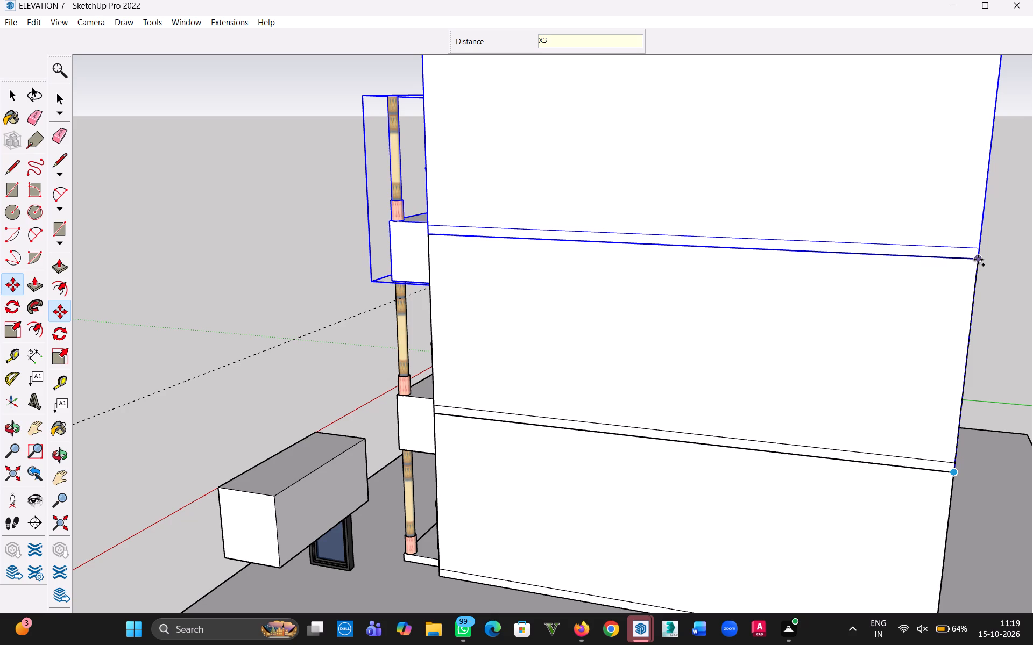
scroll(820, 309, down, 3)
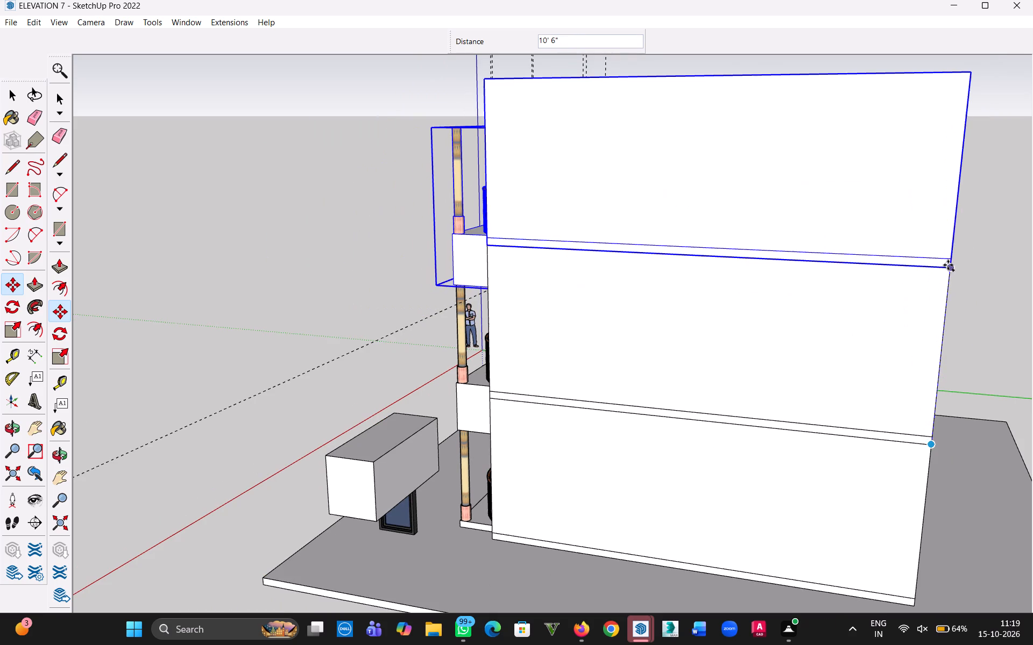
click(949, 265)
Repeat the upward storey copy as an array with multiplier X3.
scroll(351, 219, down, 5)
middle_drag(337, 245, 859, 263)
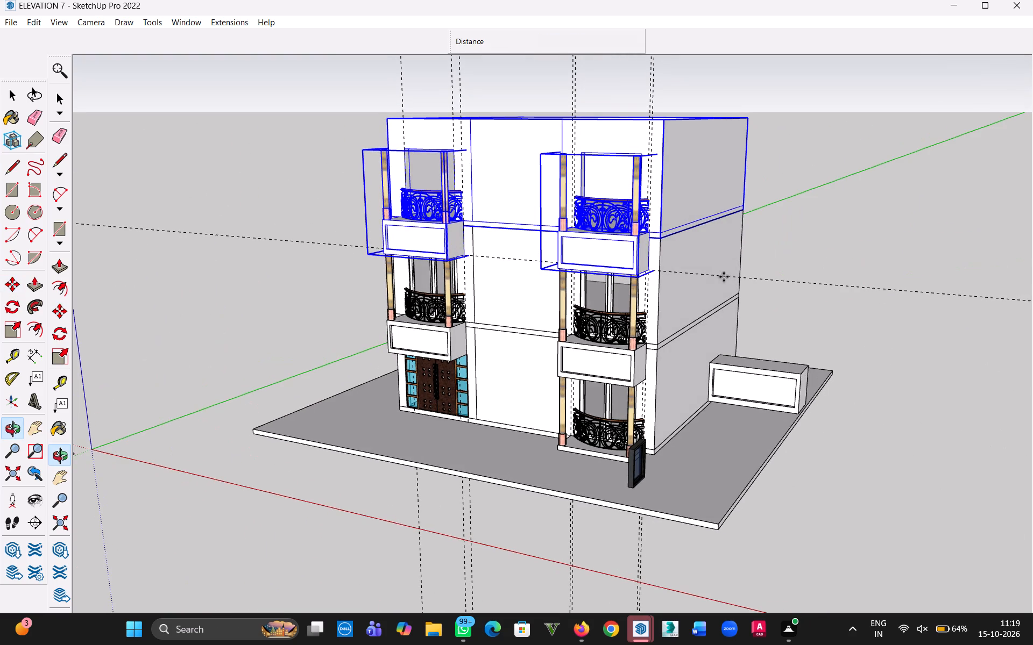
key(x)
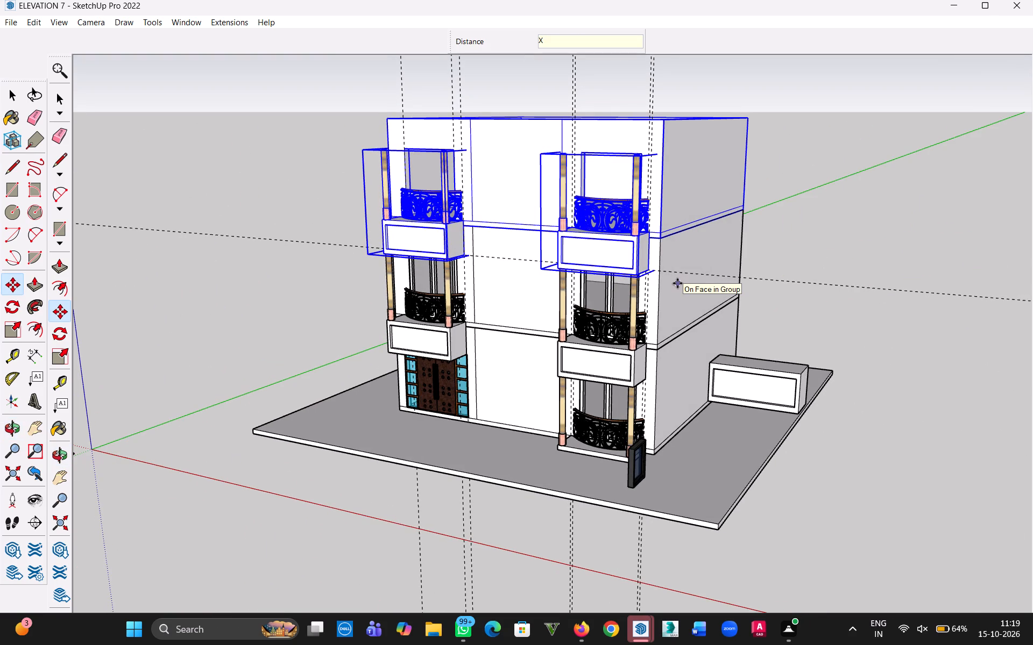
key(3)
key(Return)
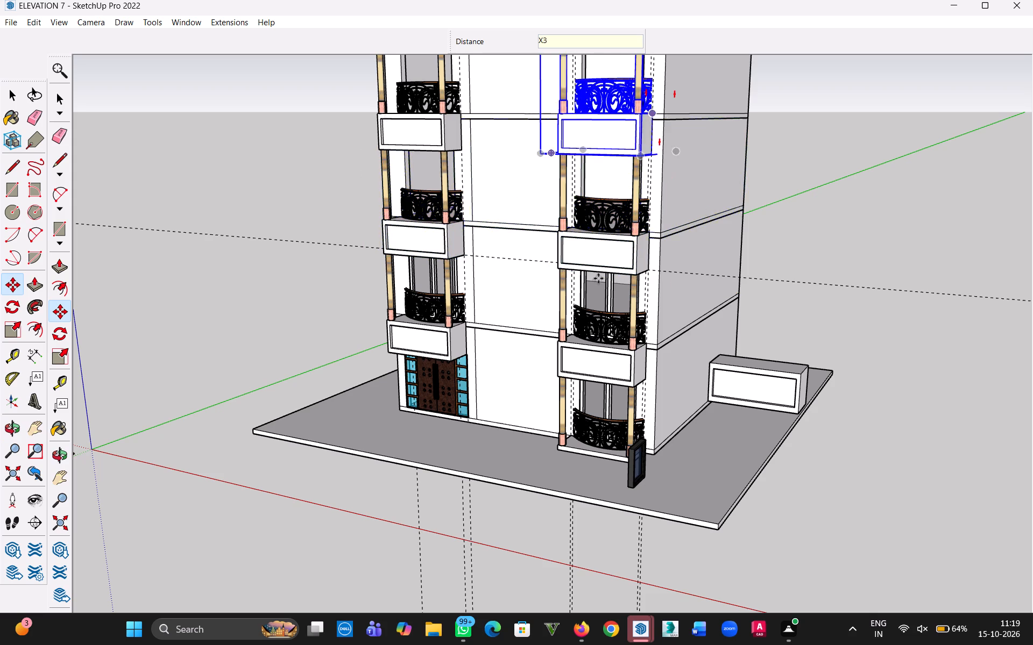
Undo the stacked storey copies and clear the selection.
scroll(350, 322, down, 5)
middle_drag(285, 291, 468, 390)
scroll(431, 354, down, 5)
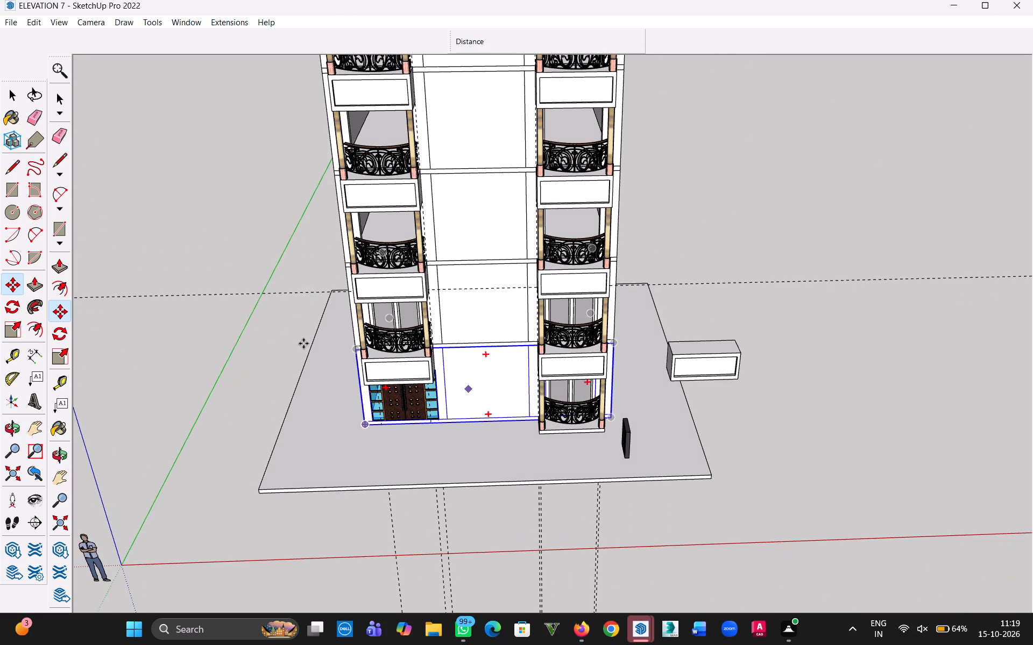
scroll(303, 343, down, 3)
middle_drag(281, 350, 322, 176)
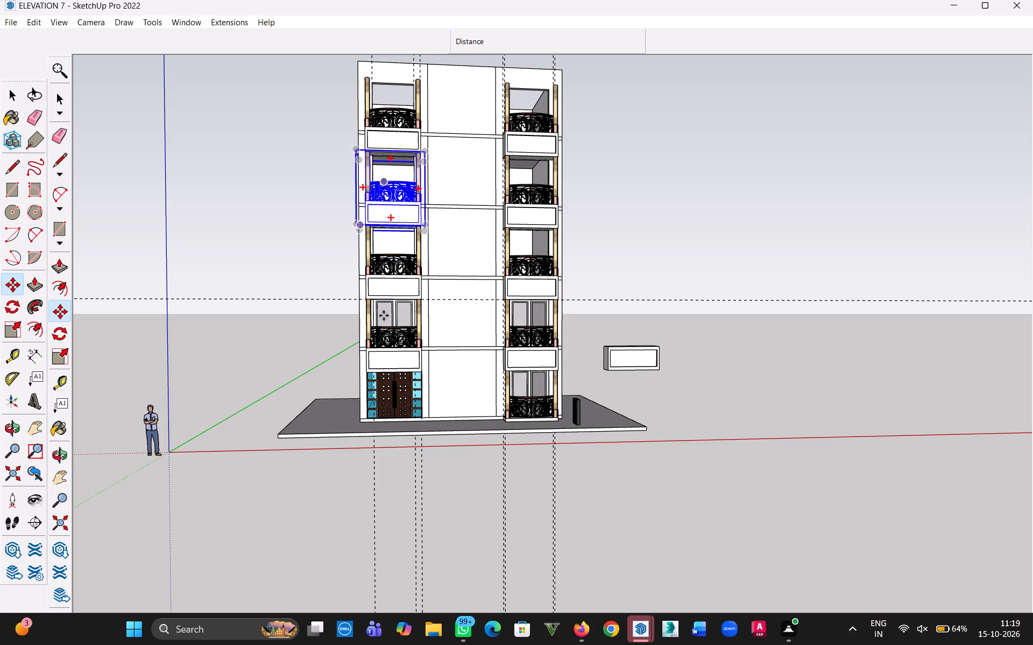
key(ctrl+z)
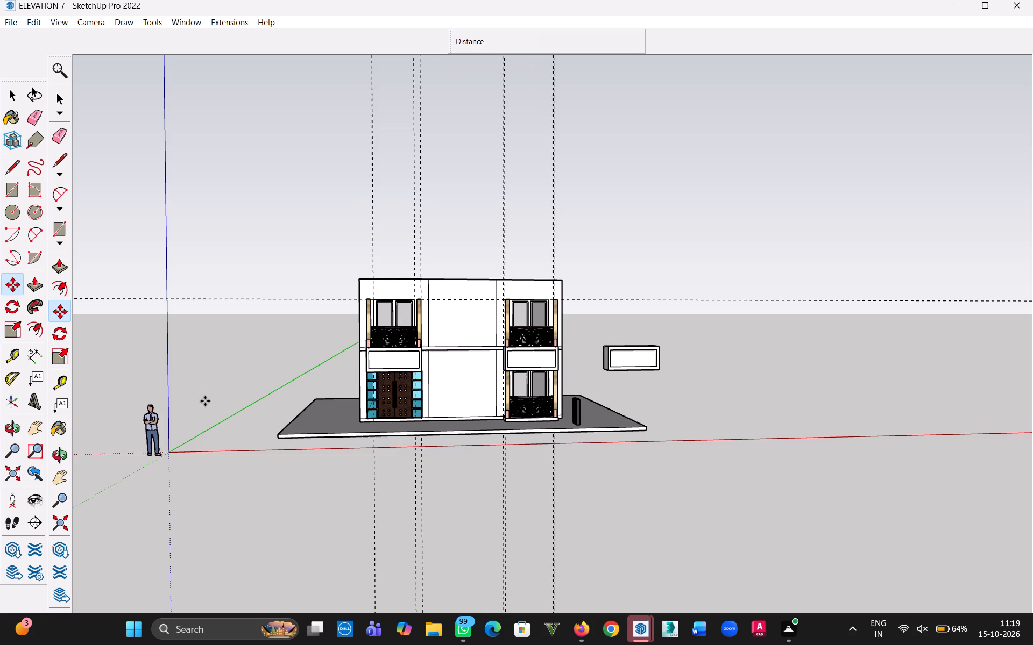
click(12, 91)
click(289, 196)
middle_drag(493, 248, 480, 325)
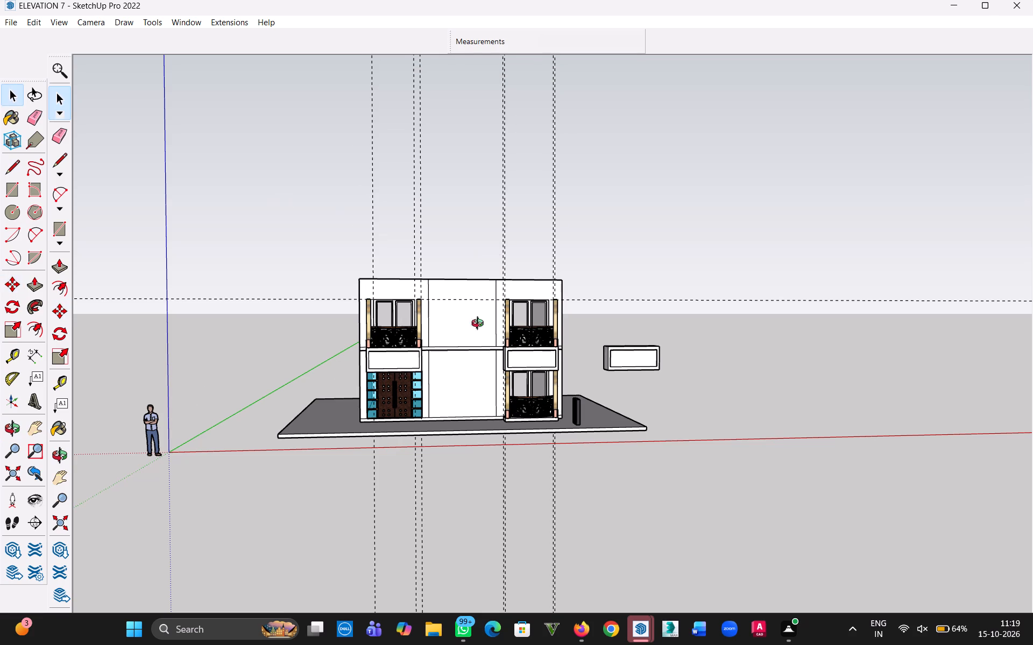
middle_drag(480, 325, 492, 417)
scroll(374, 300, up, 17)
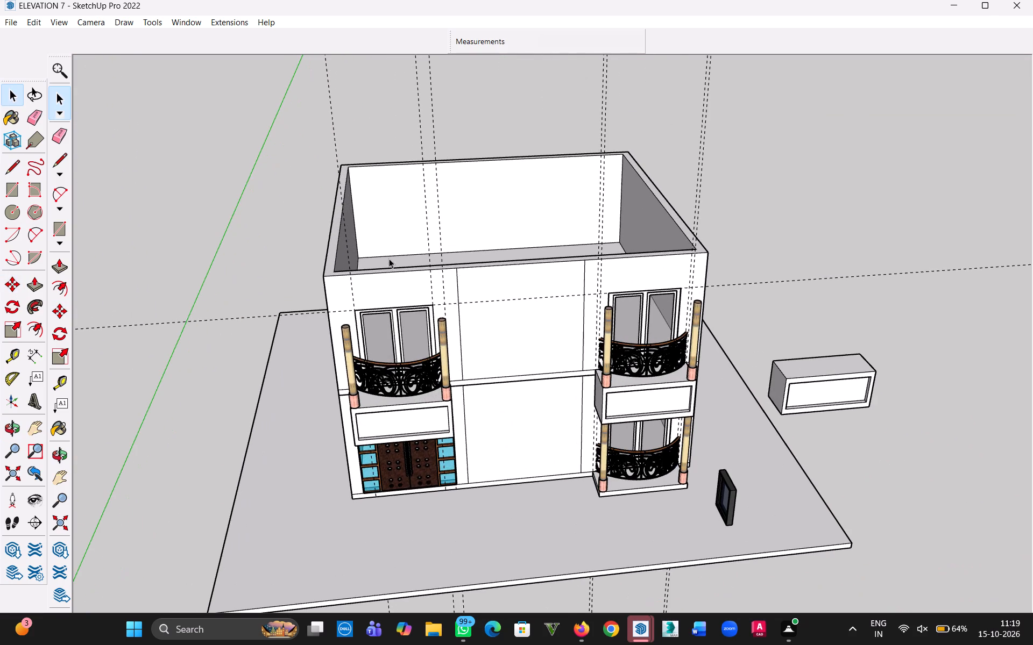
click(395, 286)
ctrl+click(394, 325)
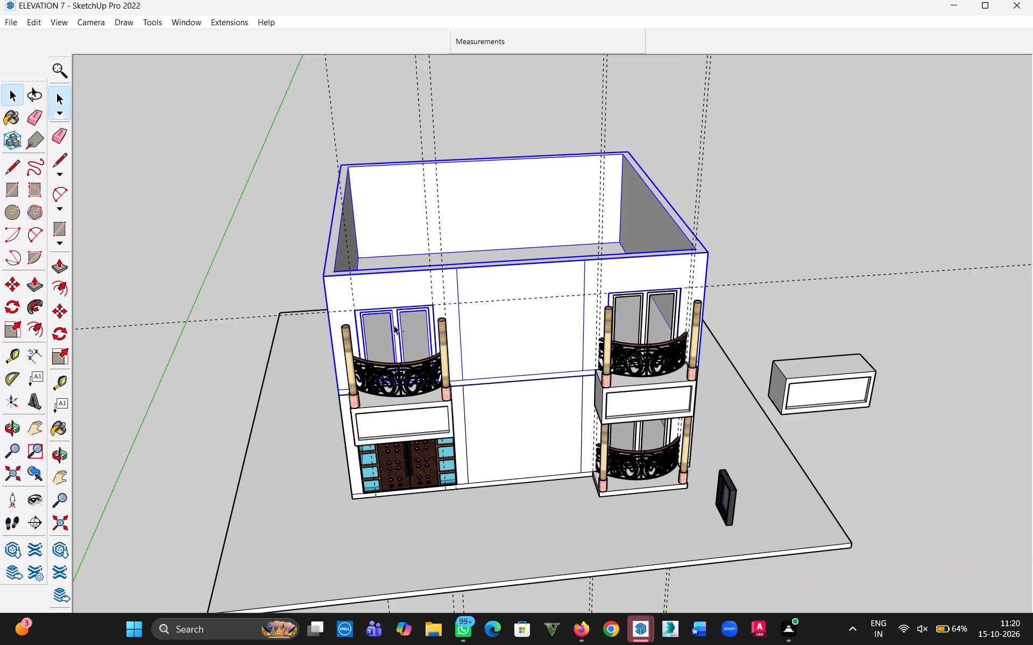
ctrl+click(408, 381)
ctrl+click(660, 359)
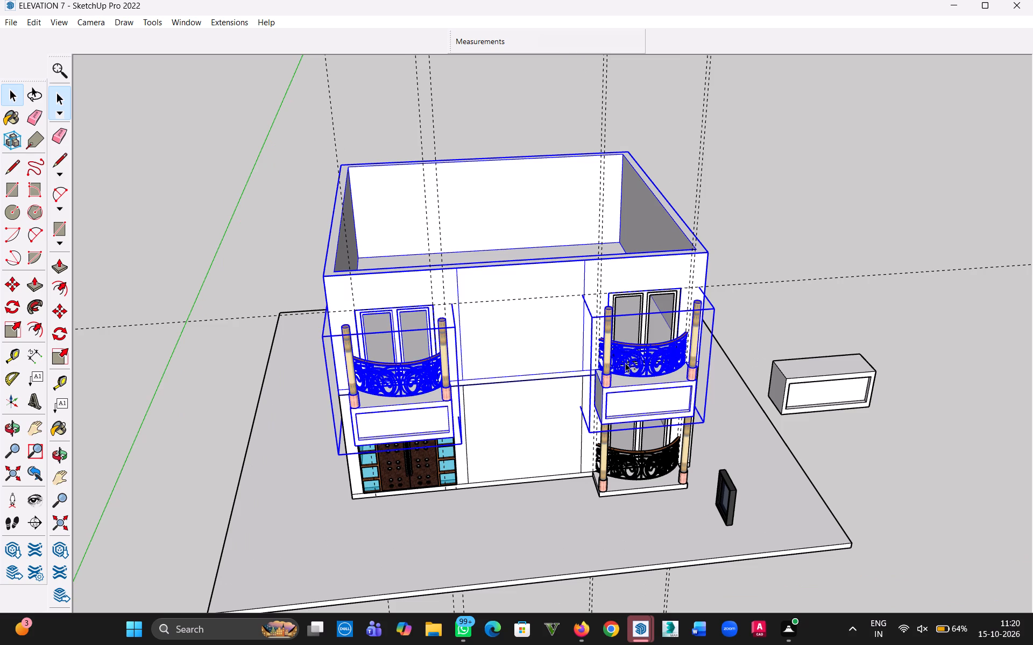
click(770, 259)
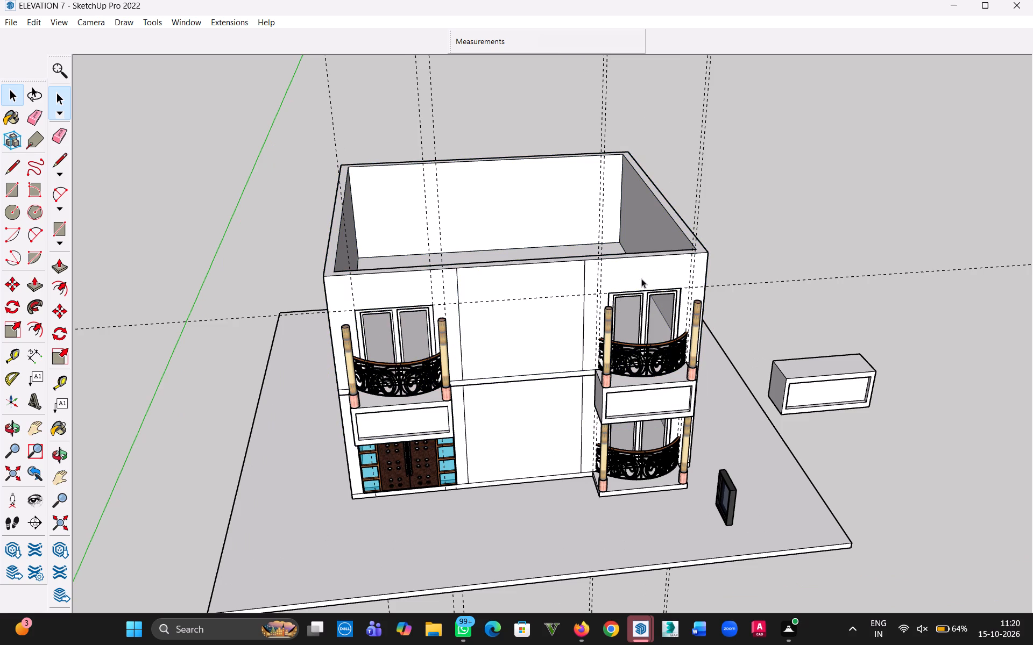
Paint both panes of the window above the main door with Translucent Glass Tinted from Glass and Mirrors.
scroll(374, 348, up, 10)
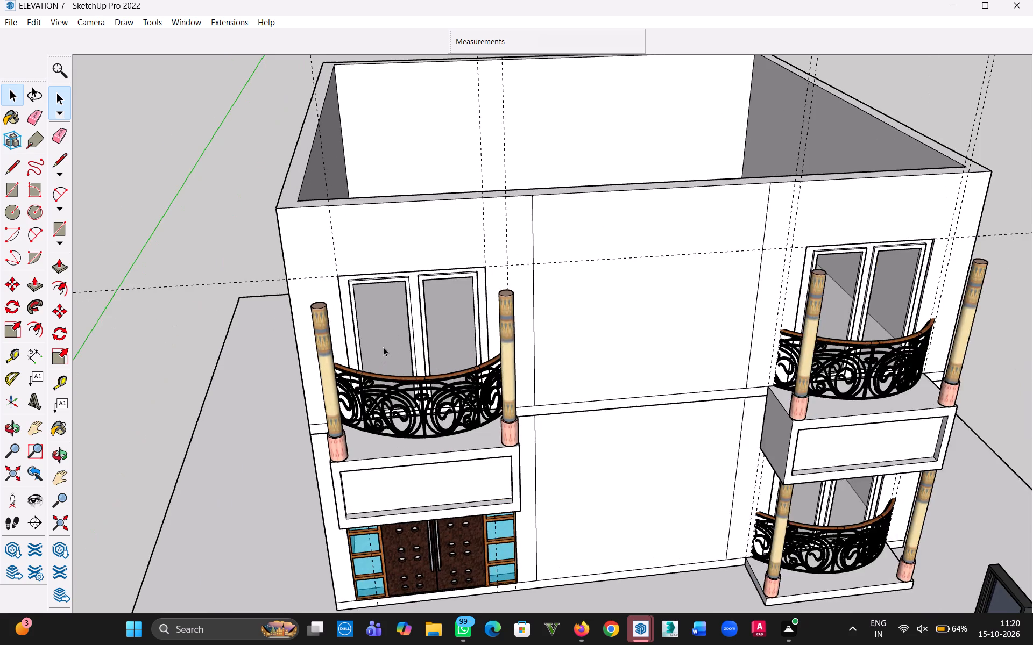
key(b)
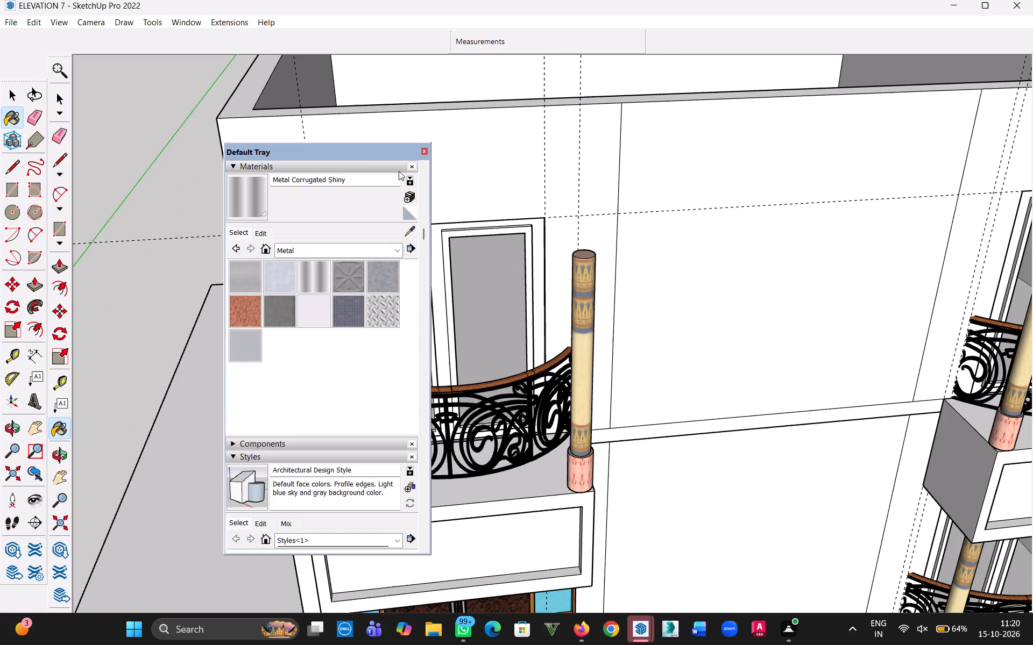
drag(364, 153, 855, 180)
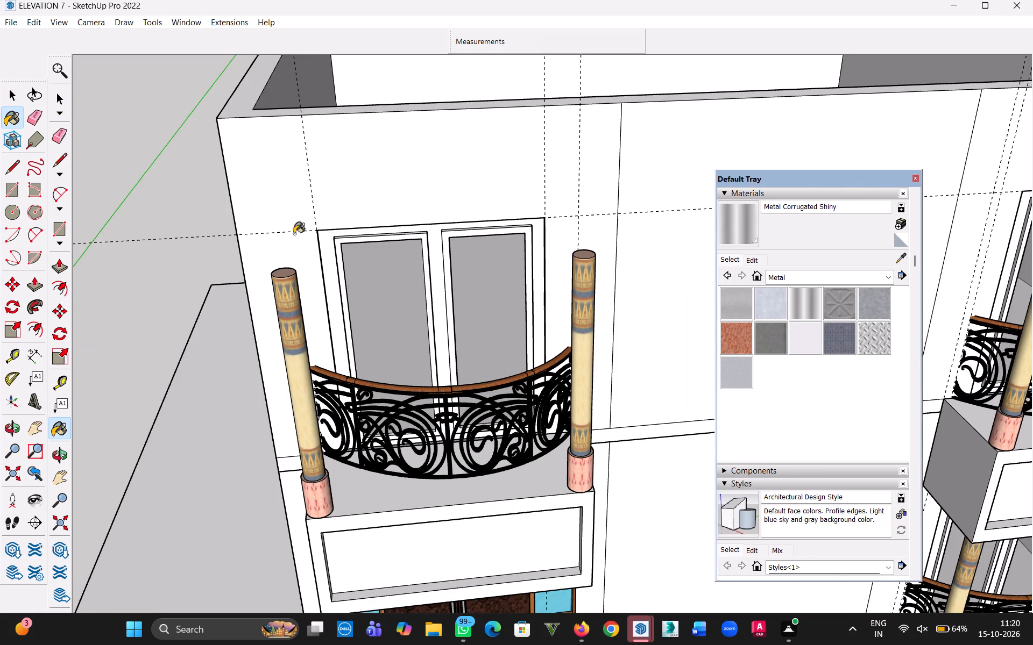
click(9, 93)
double_click(402, 322)
click(402, 322)
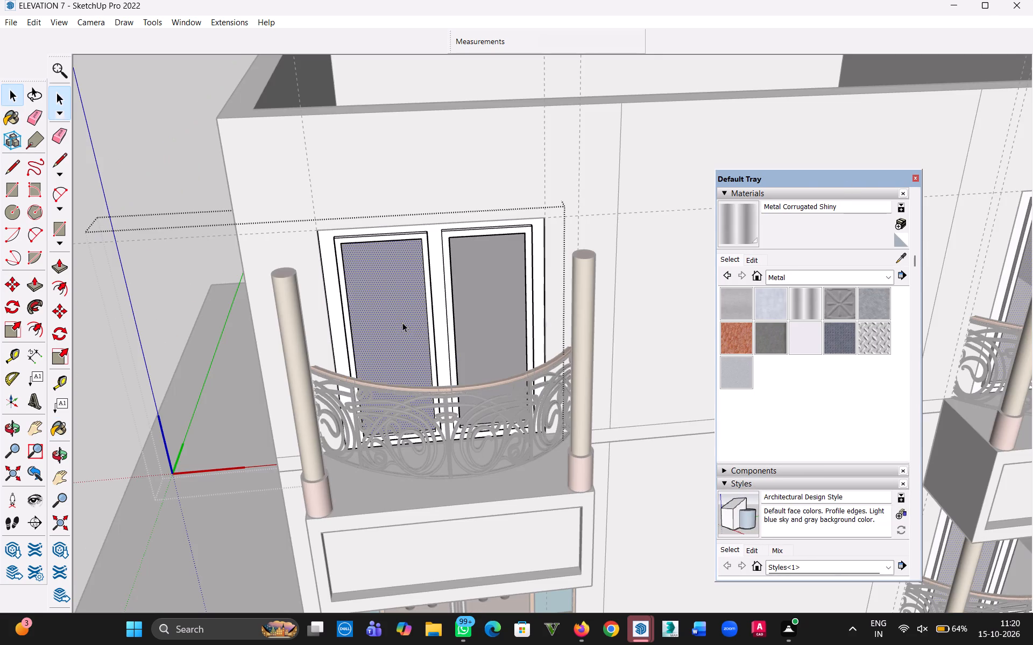
click(803, 274)
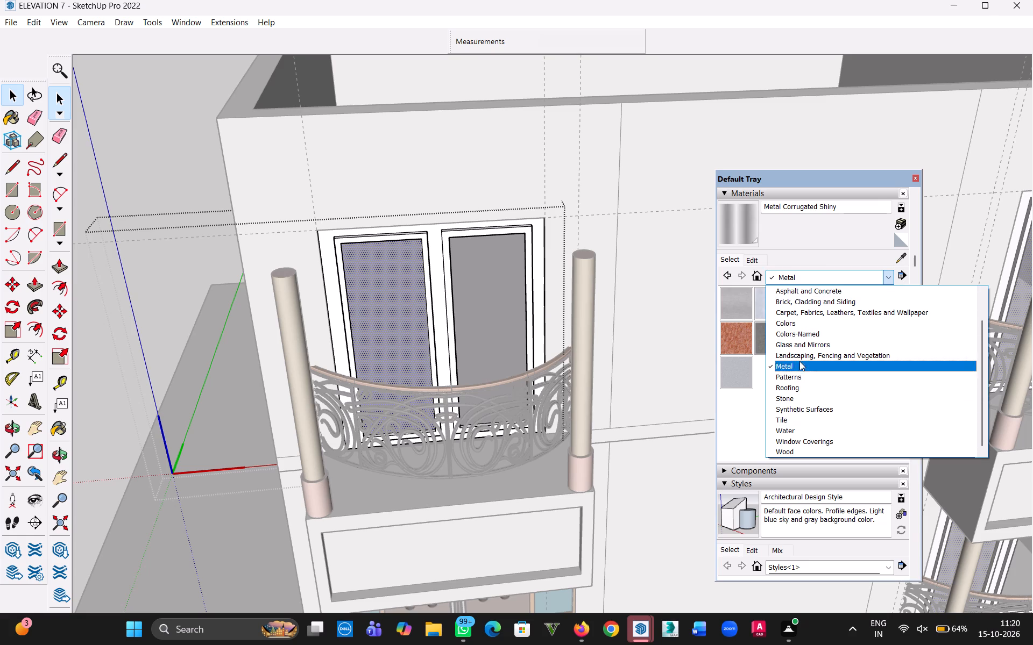
click(801, 344)
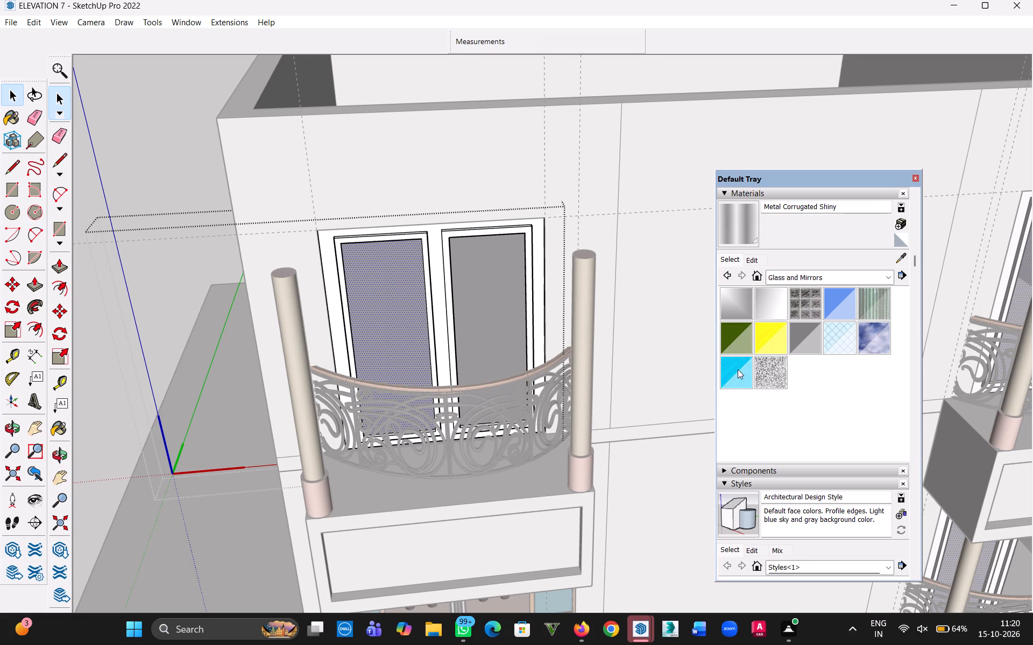
click(738, 369)
click(401, 310)
click(482, 306)
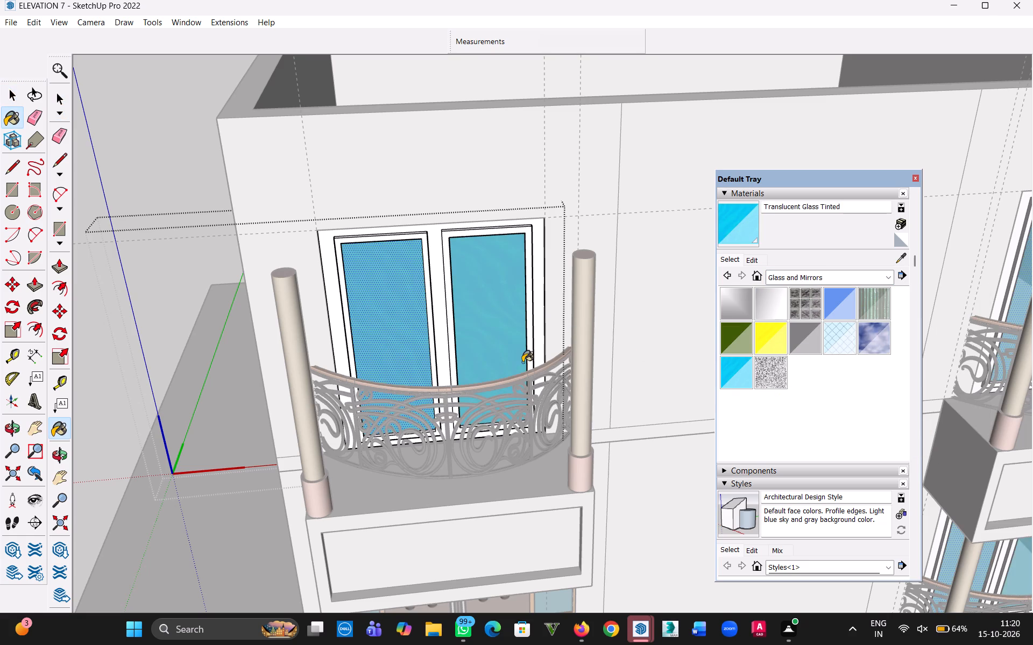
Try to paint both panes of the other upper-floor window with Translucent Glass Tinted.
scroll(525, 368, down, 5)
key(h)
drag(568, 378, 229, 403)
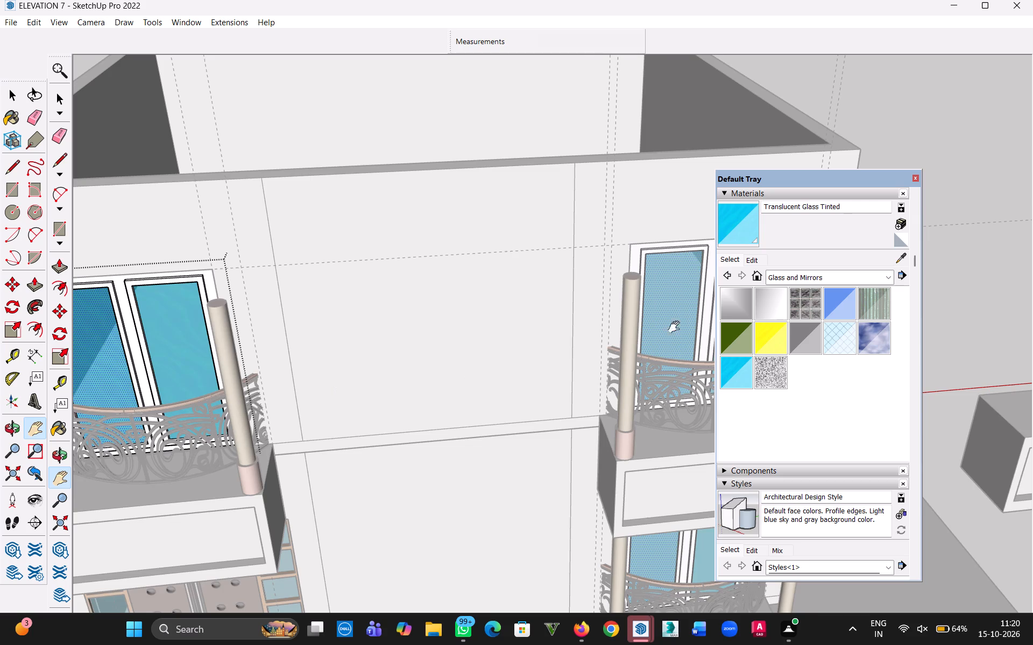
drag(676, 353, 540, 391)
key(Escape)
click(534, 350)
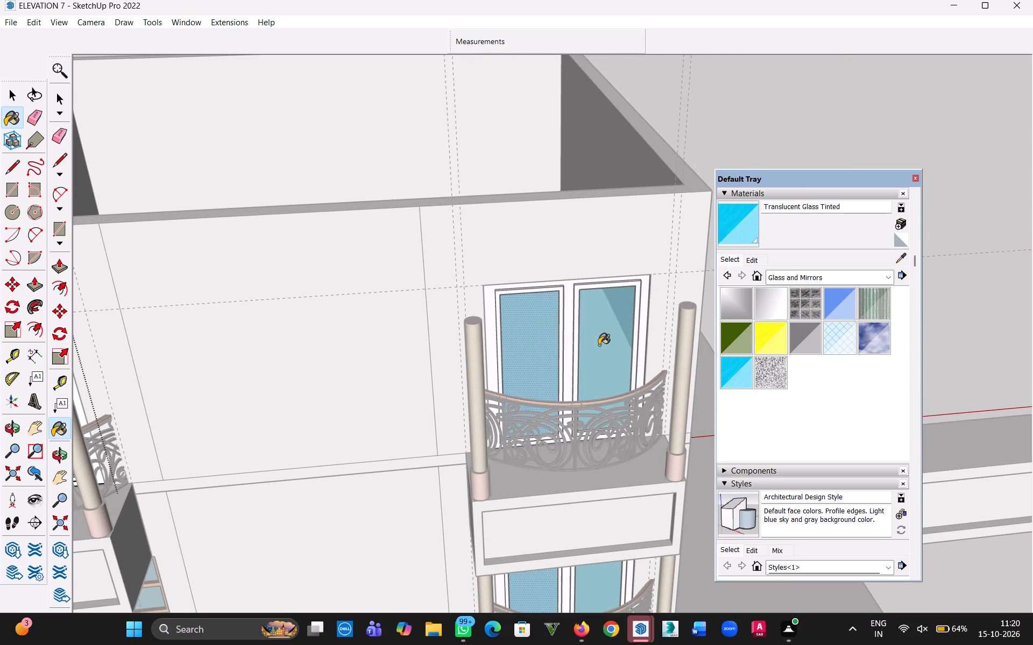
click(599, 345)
Finish editing the window component above the main door, with the whole facade in view.
scroll(501, 411, down, 17)
key(h)
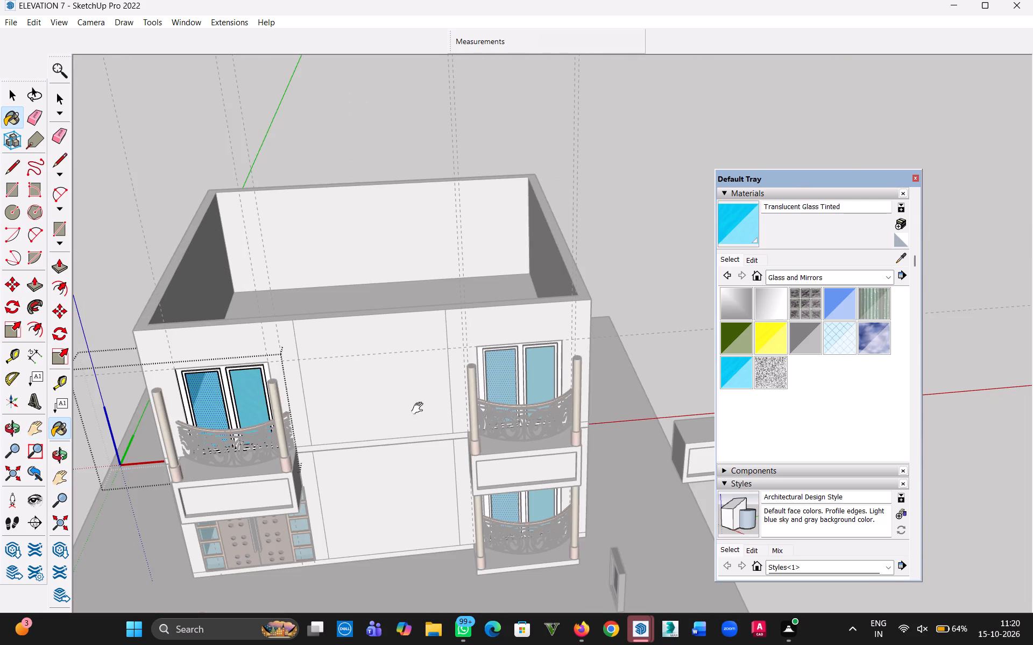
drag(420, 408, 533, 349)
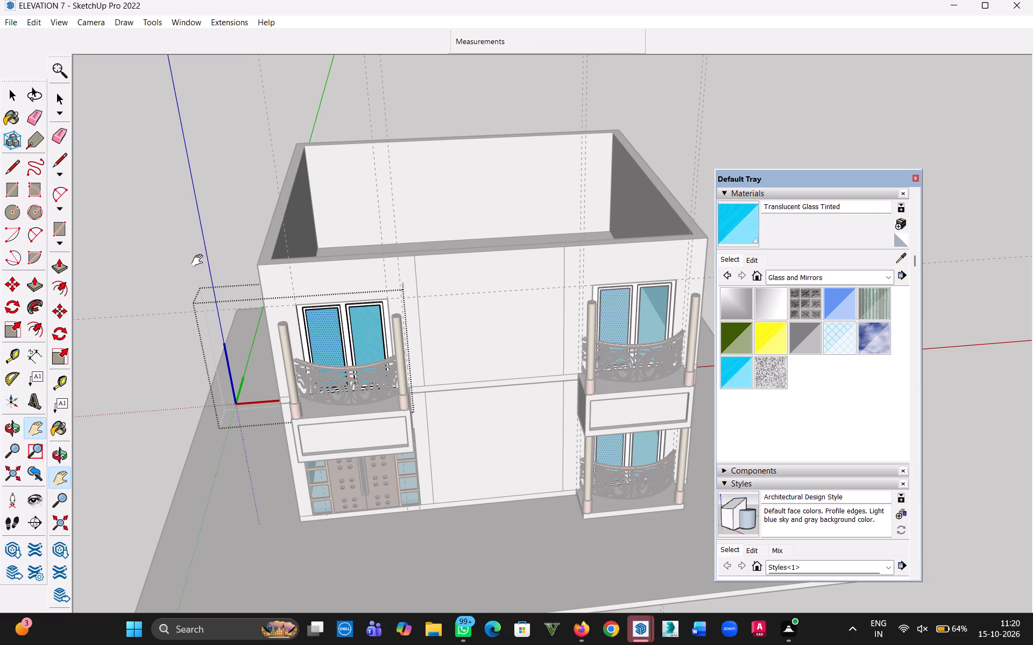
scroll(351, 351, down, 4)
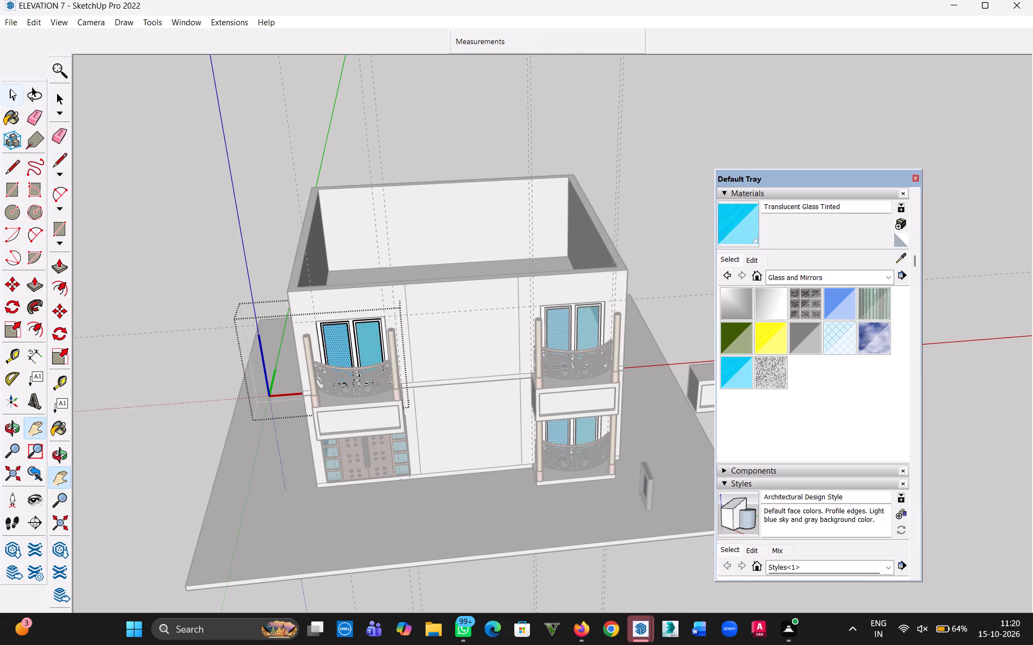
click(11, 91)
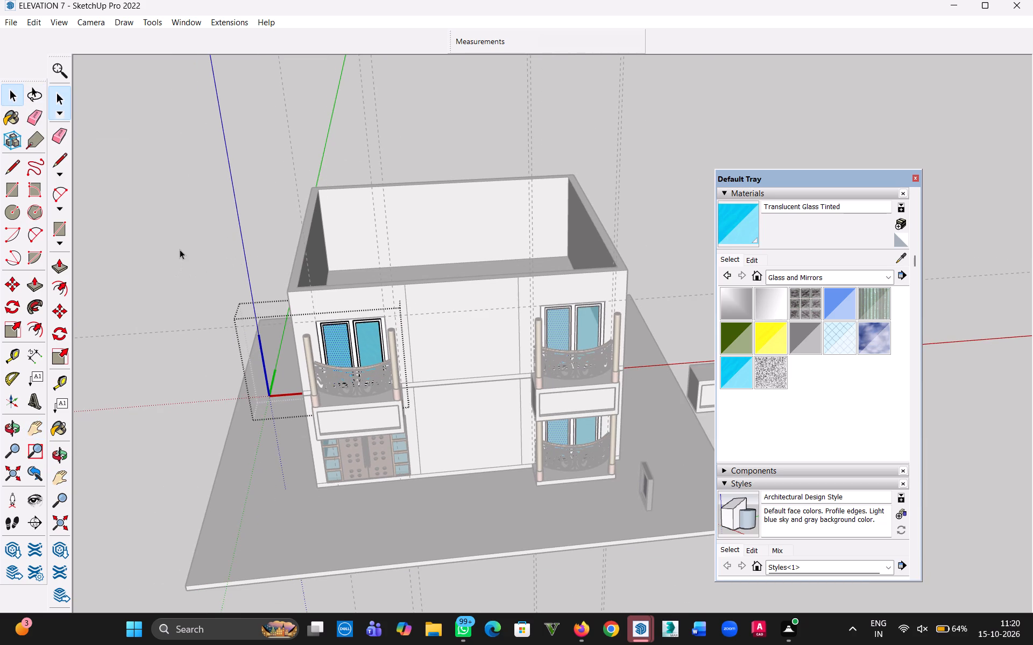
click(197, 273)
Group the upper-floor walls together with their two windows and both upper-floor balconies.
scroll(388, 377, up, 3)
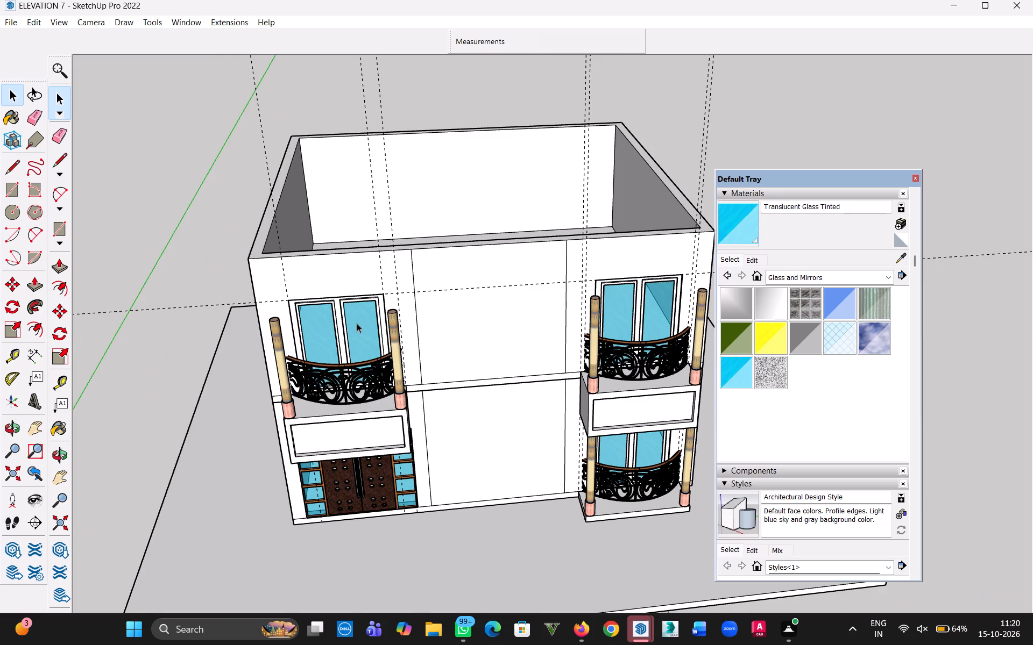
click(357, 323)
ctrl+click(530, 333)
ctrl+click(648, 306)
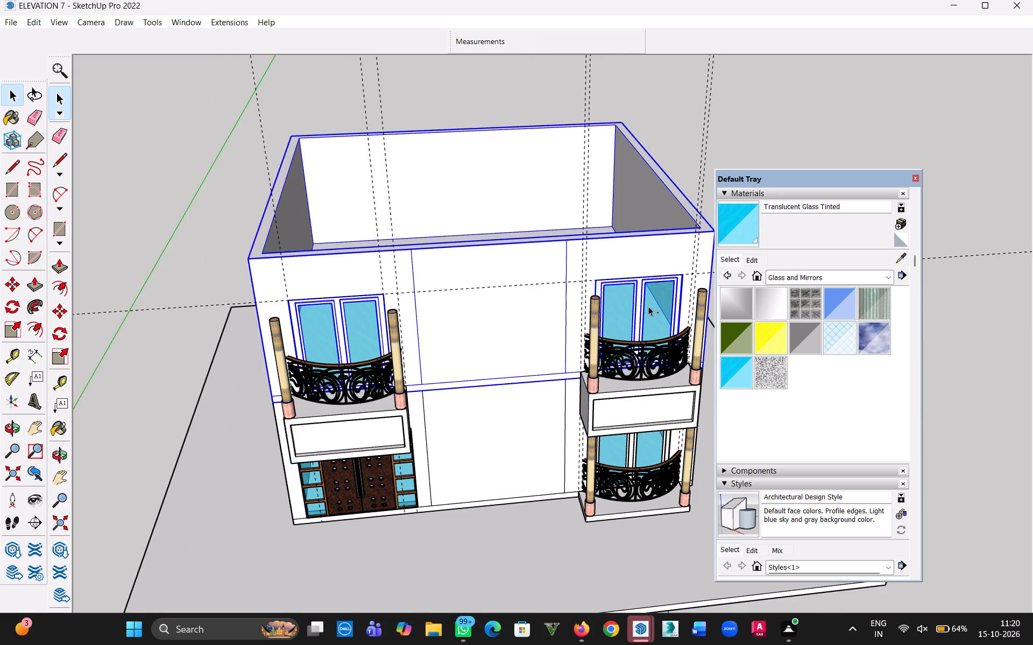
ctrl+click(640, 364)
ctrl+click(346, 422)
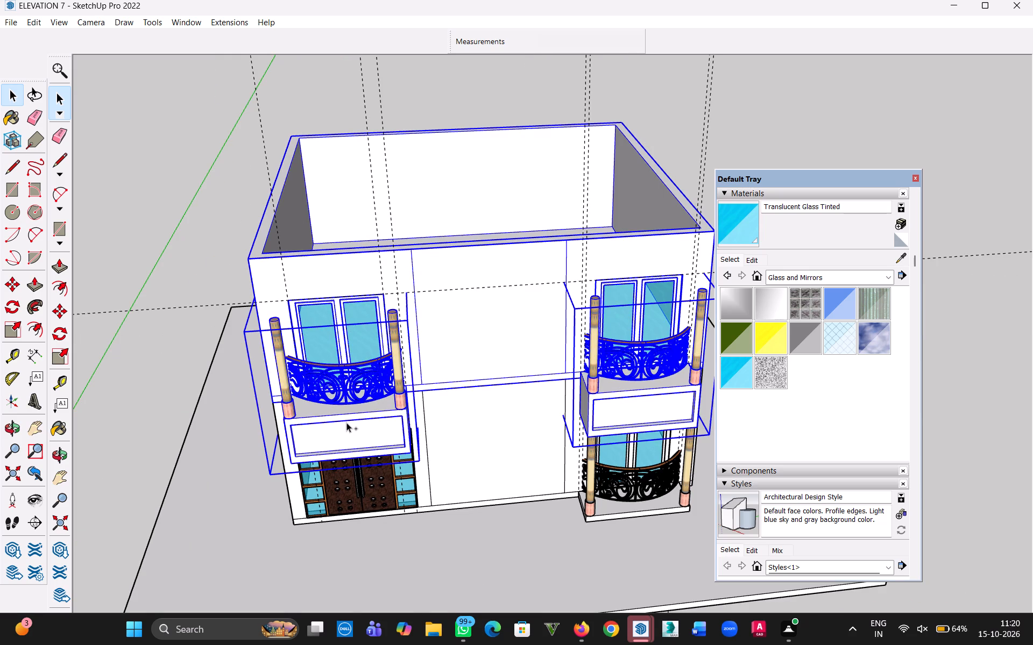
right_click(478, 327)
click(525, 454)
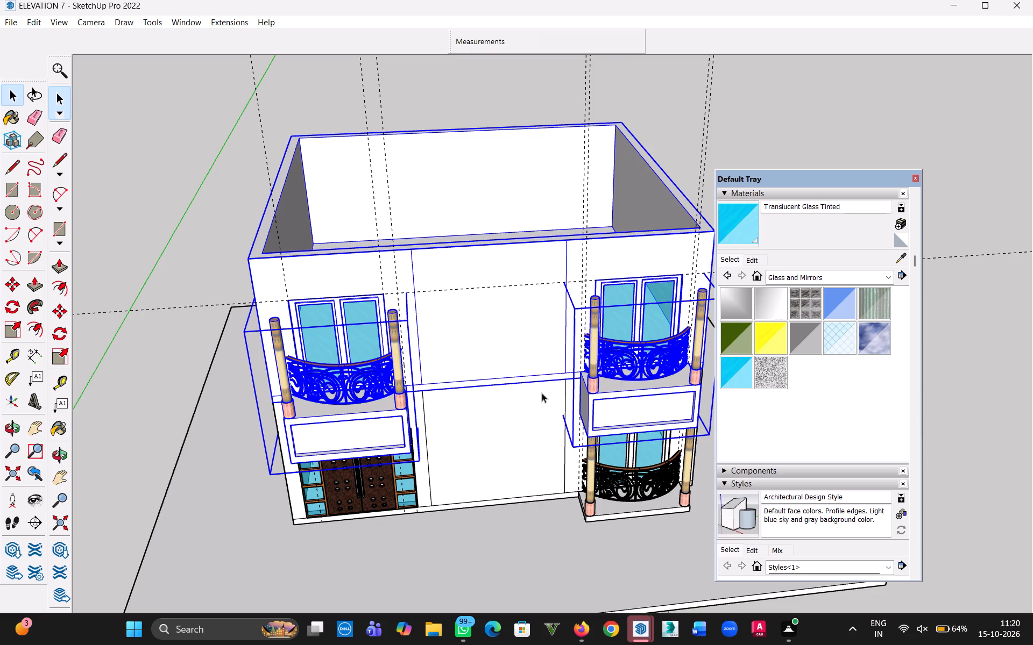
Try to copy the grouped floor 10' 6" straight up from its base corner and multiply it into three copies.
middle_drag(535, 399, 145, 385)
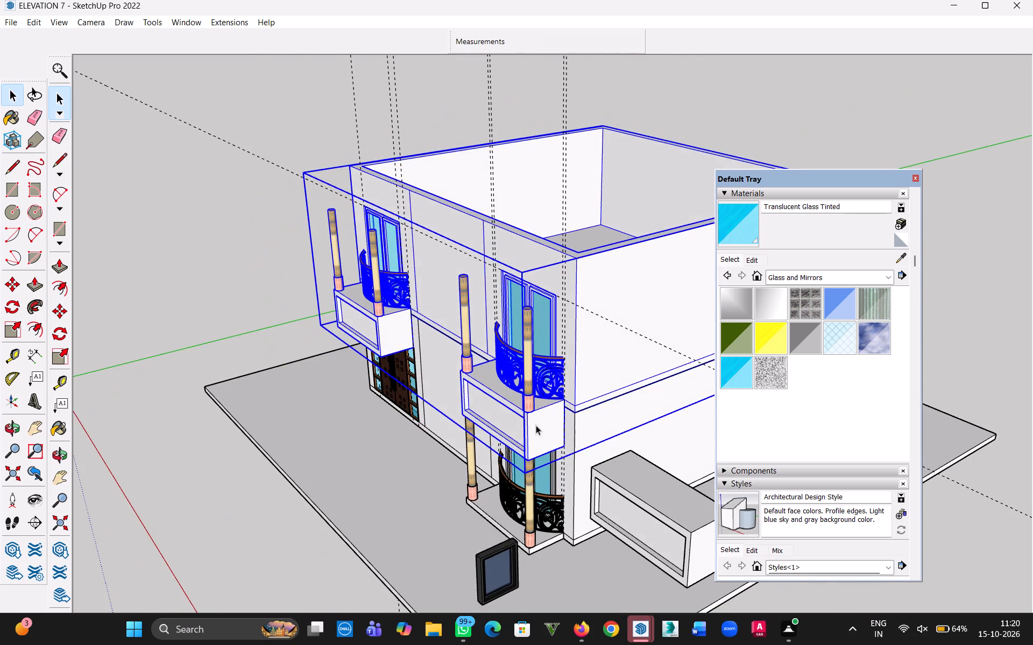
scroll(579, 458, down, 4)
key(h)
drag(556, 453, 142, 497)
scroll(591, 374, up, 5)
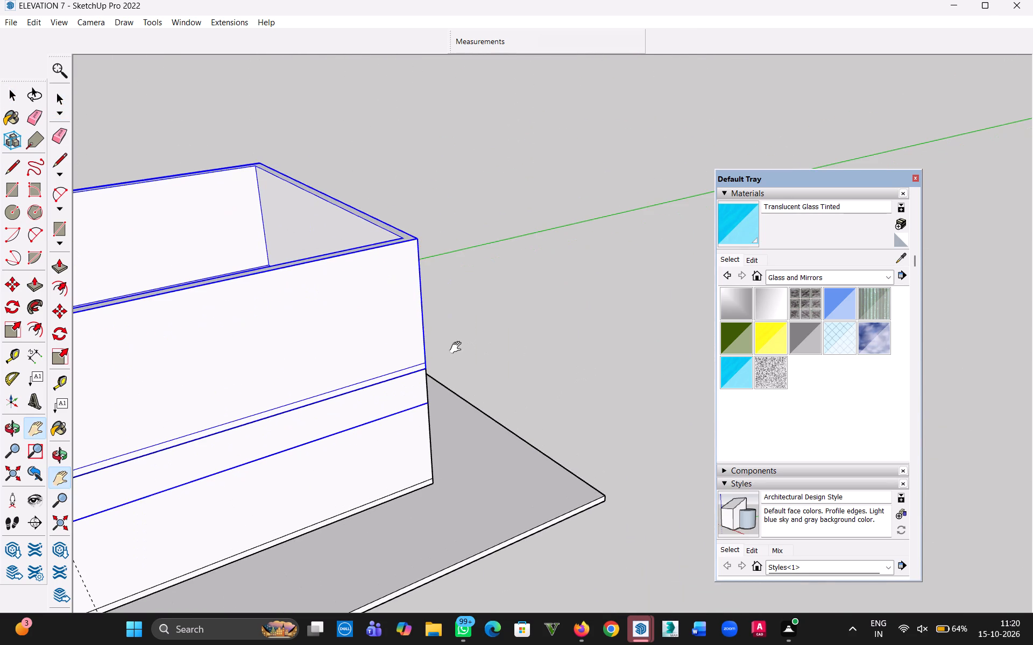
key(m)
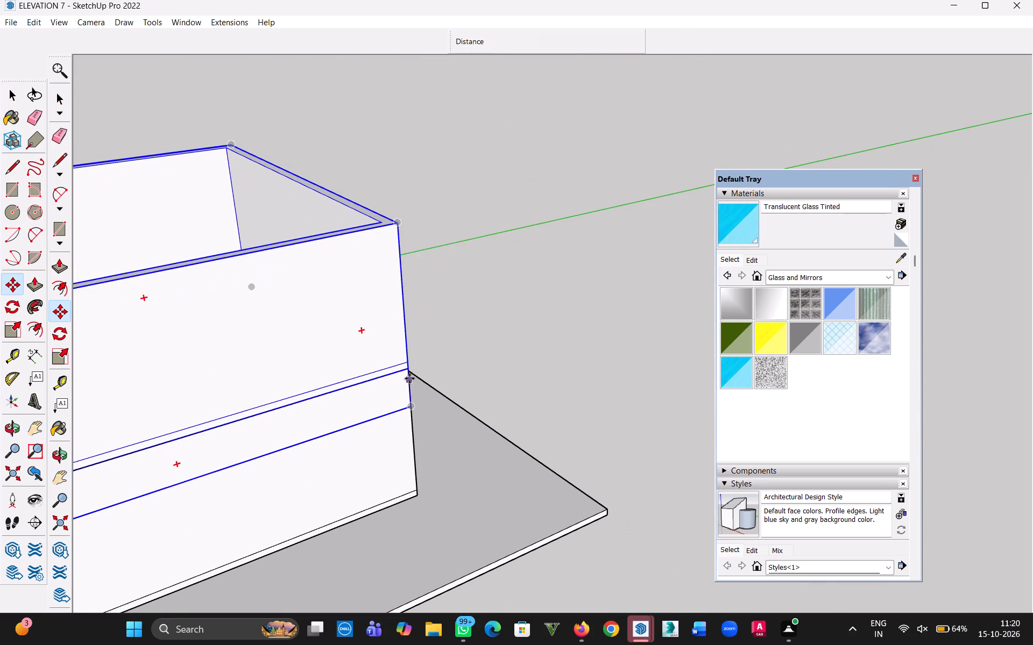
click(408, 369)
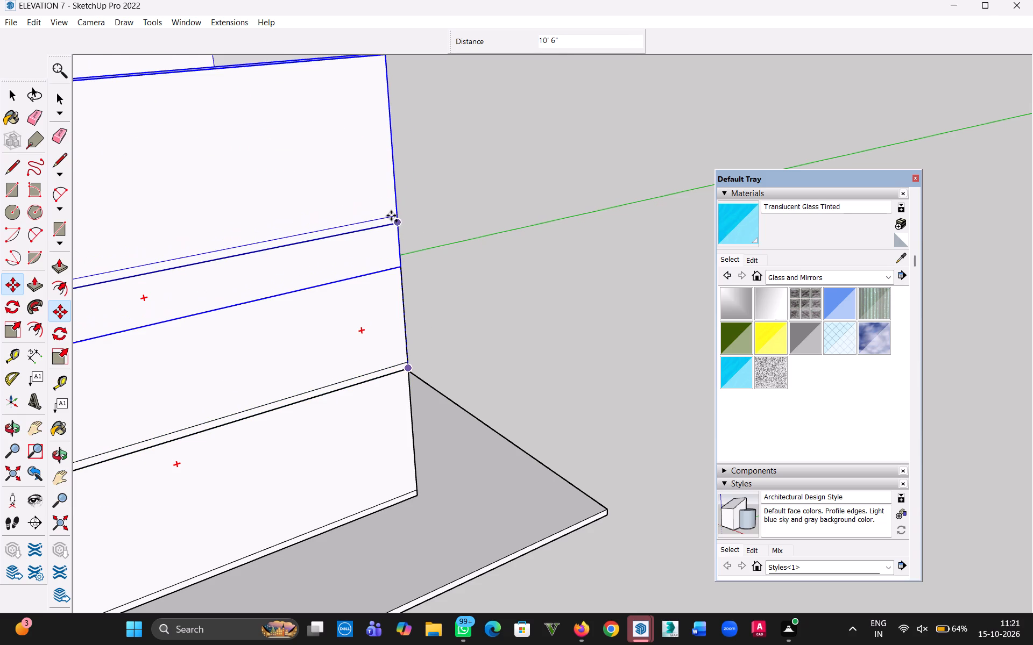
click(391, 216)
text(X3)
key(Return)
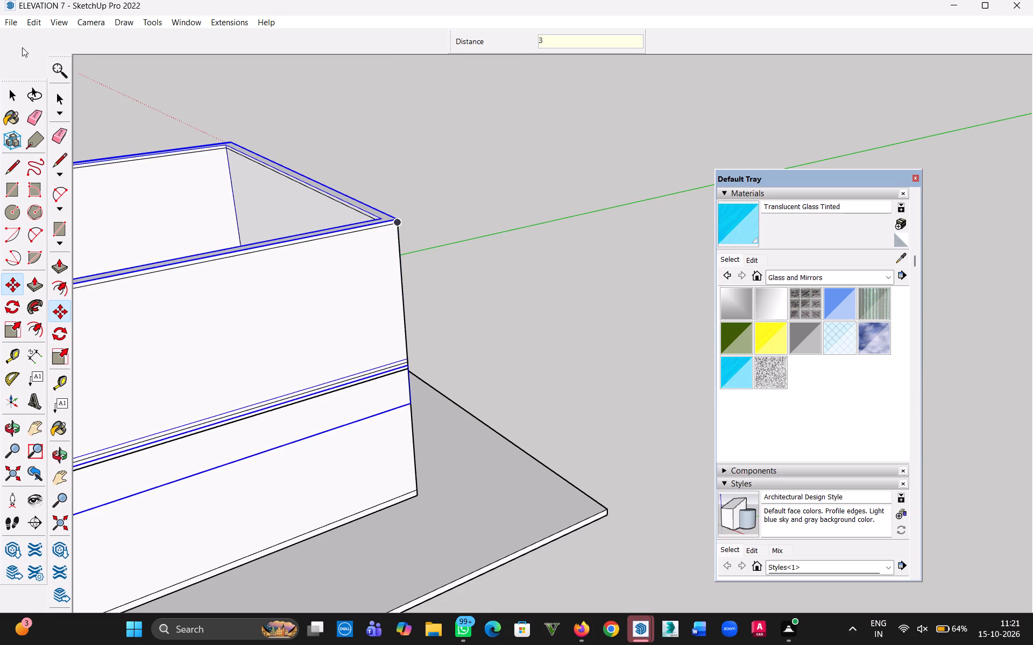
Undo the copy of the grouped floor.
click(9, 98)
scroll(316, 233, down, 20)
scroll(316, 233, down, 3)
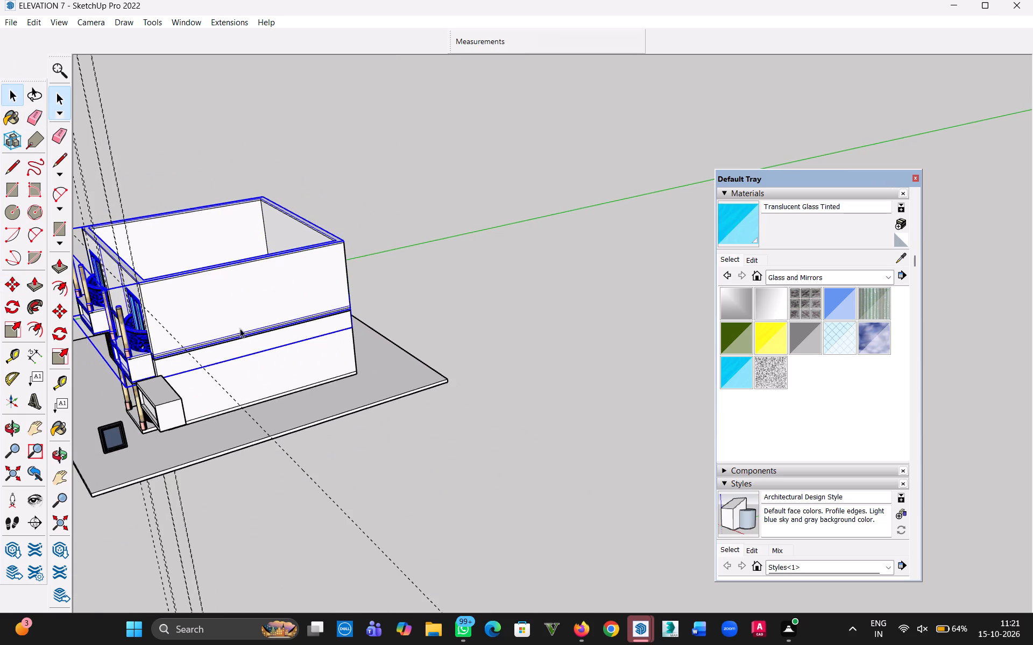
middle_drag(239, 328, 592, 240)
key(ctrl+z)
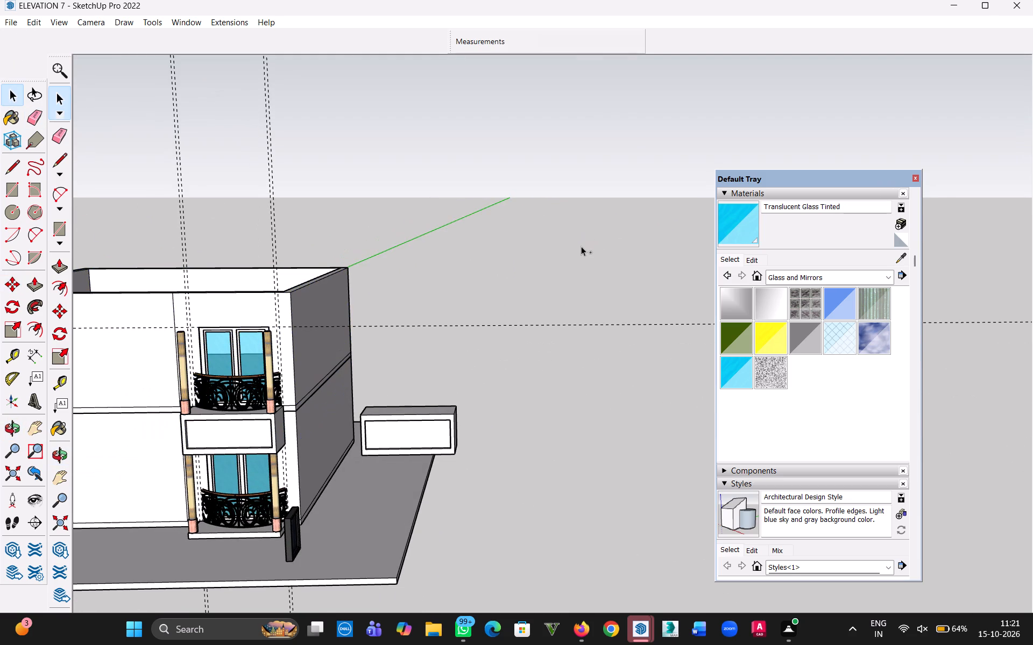
Copy the grouped upper floor 10' 6" upward from its base corner to its top corner, multiplied into three stacked copies.
middle_drag(450, 296, 435, 301)
middle_drag(405, 318, 121, 389)
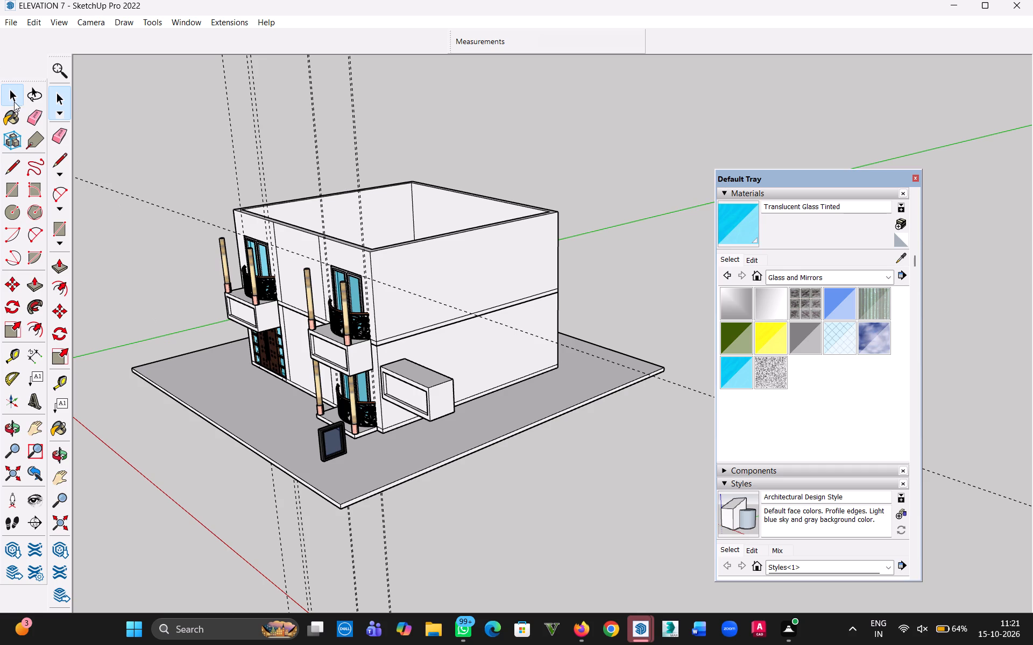
click(14, 103)
click(508, 271)
key(m)
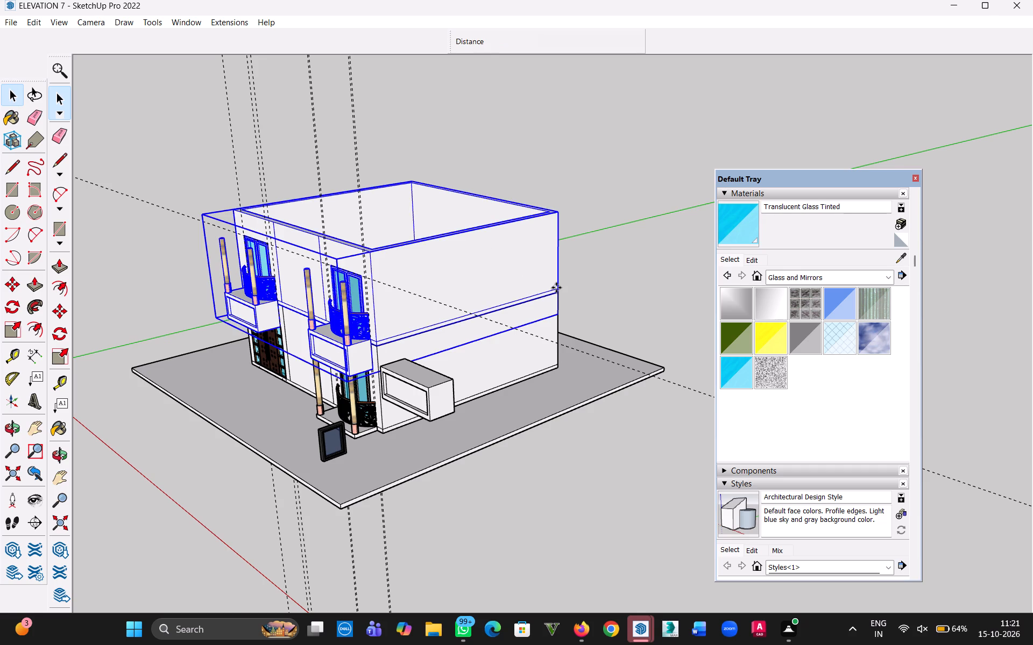
scroll(562, 292, up, 14)
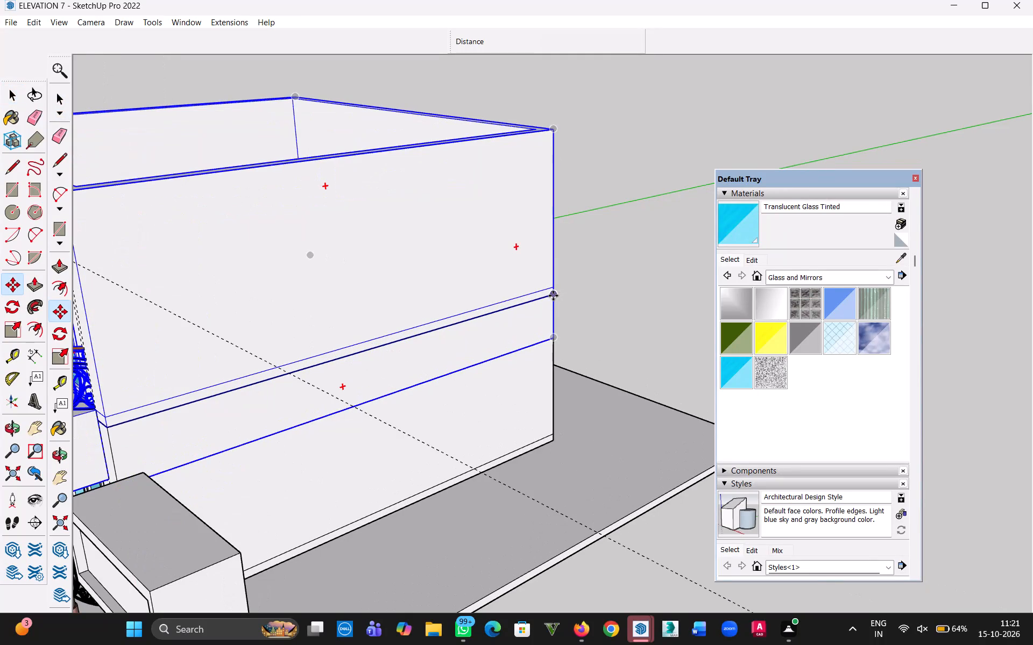
click(553, 296)
click(550, 128)
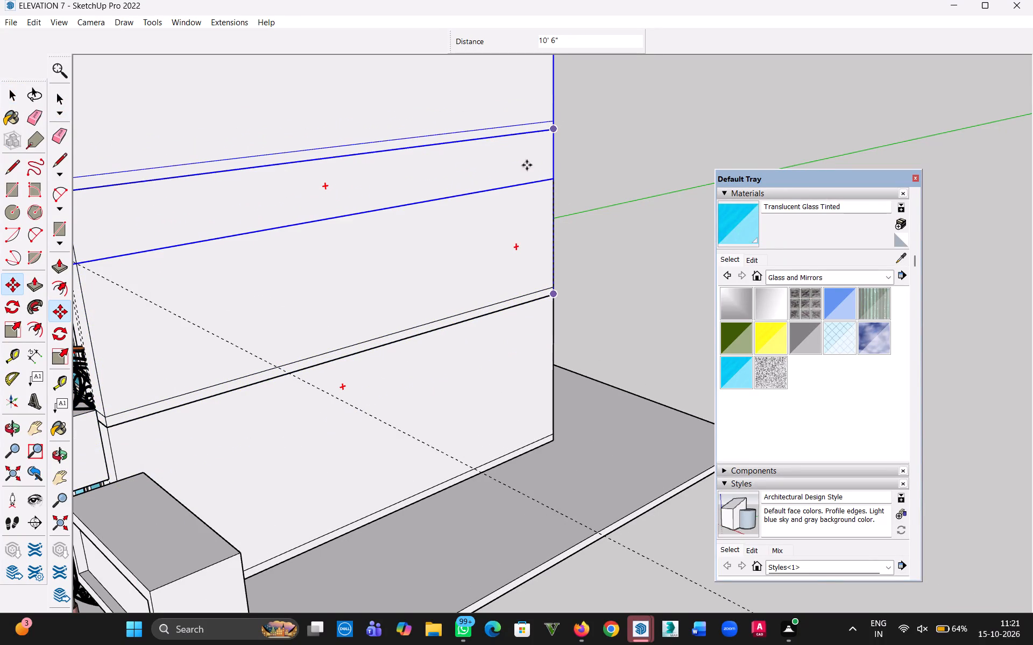
scroll(474, 219, down, 14)
key(x)
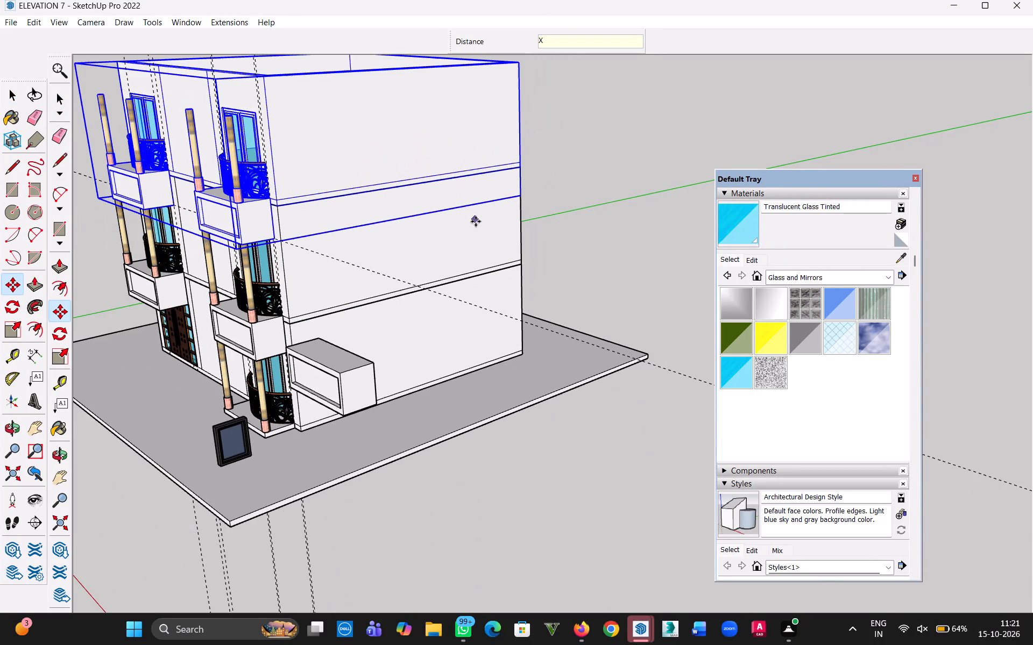
key(3)
key(Return)
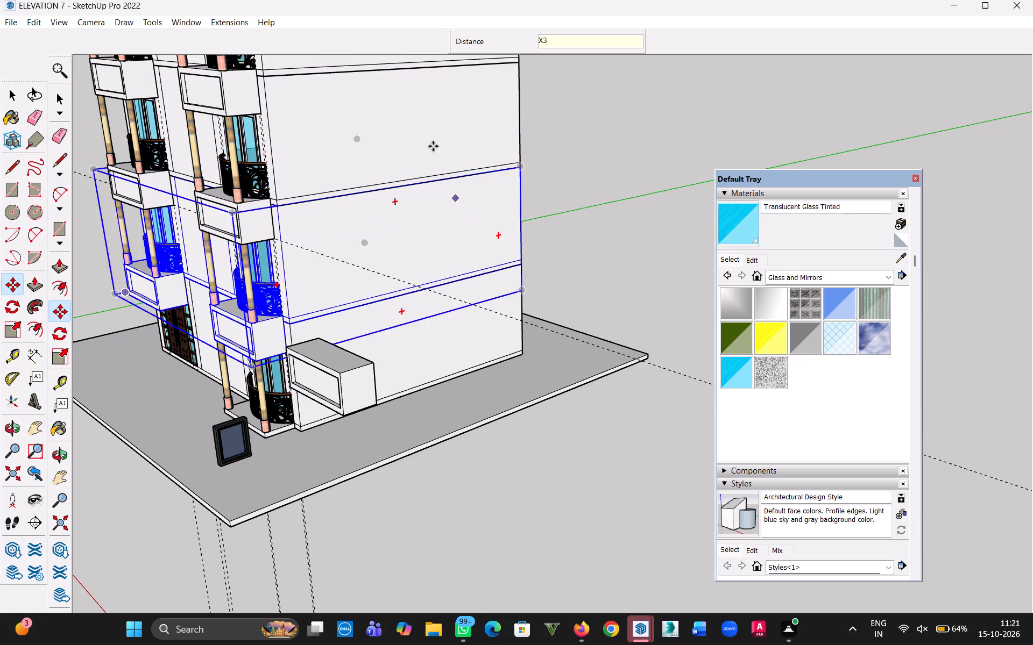
Examine the stacked storeys from the front with the whole building in view, and clear the selection.
scroll(336, 164, down, 20)
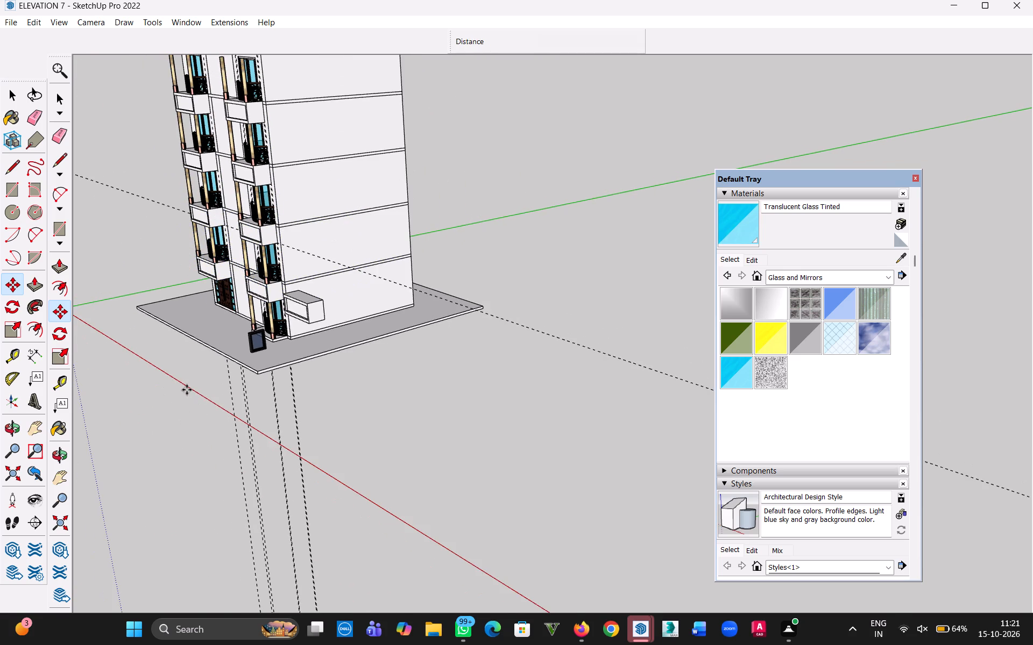
middle_drag(187, 390, 733, 383)
scroll(596, 393, down, 4)
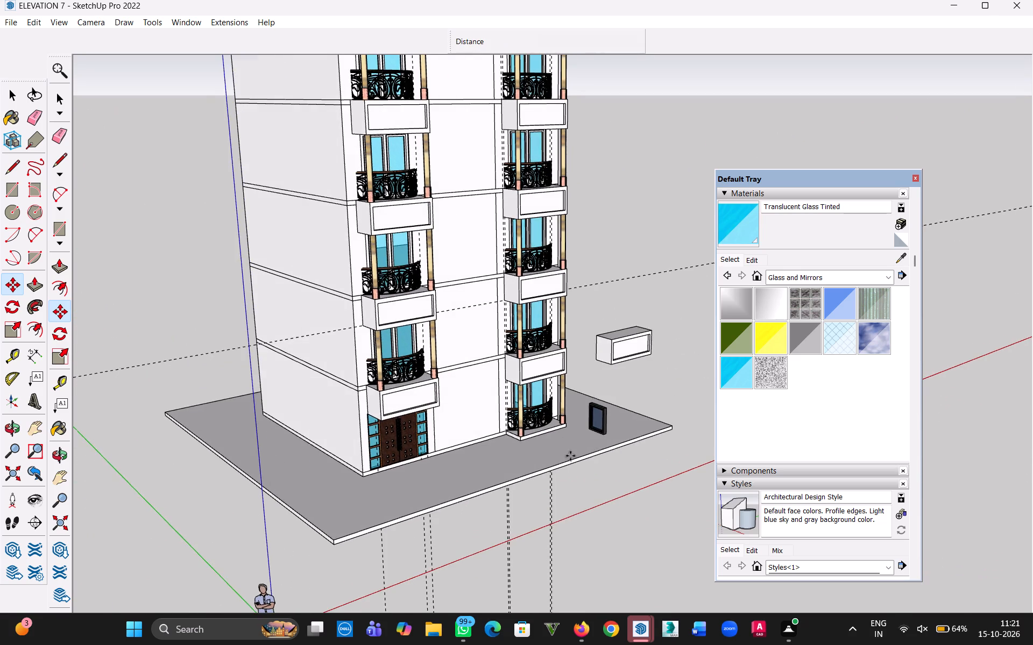
middle_drag(602, 505, 427, 520)
scroll(484, 362, down, 1)
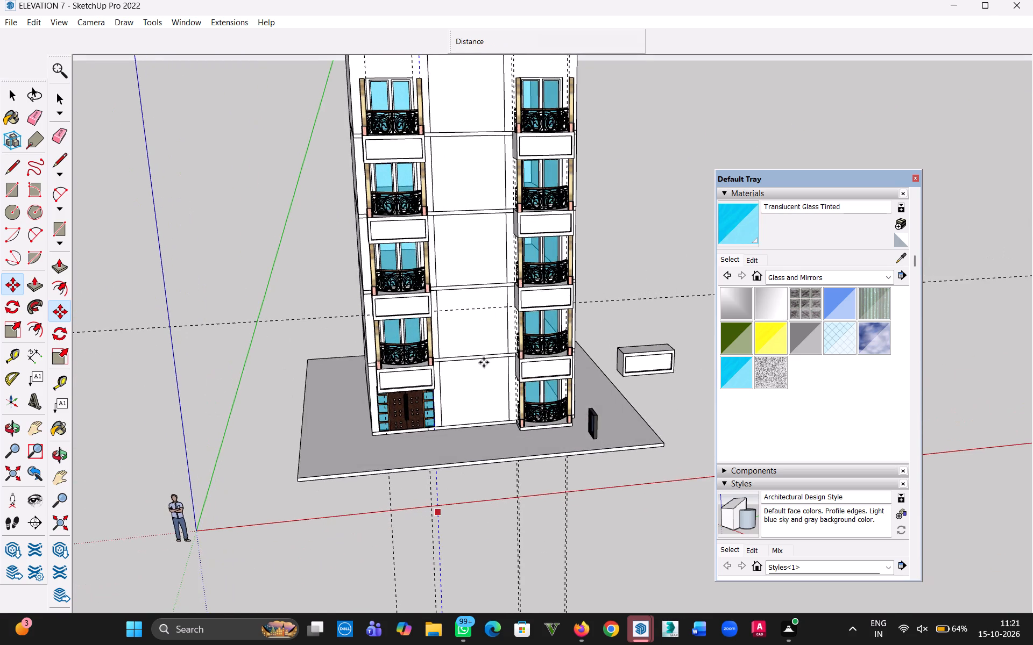
scroll(484, 362, down, 2)
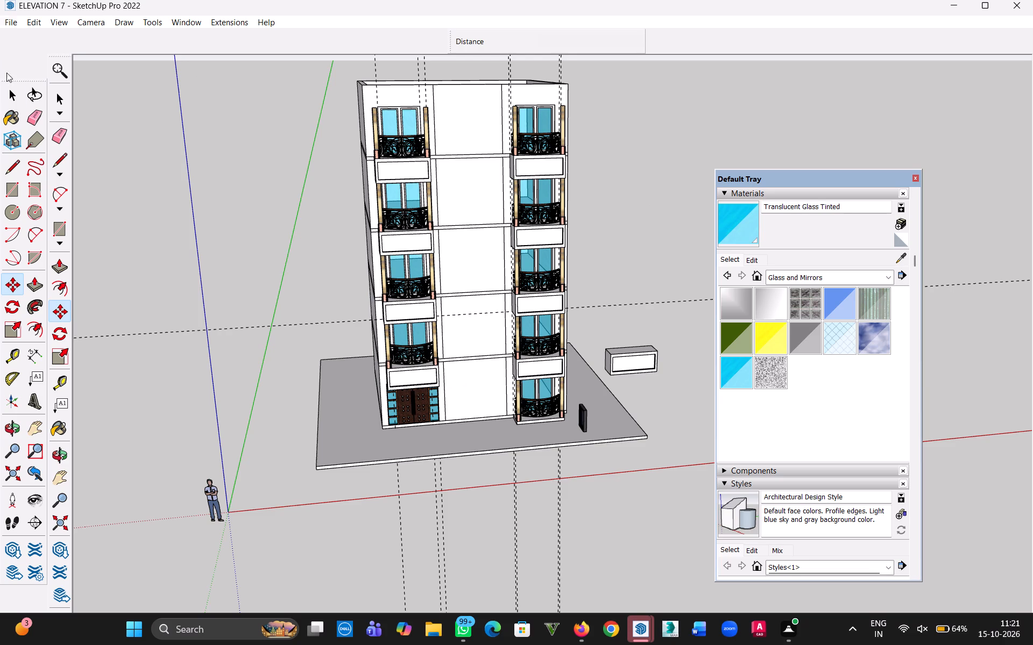
click(15, 101)
click(166, 101)
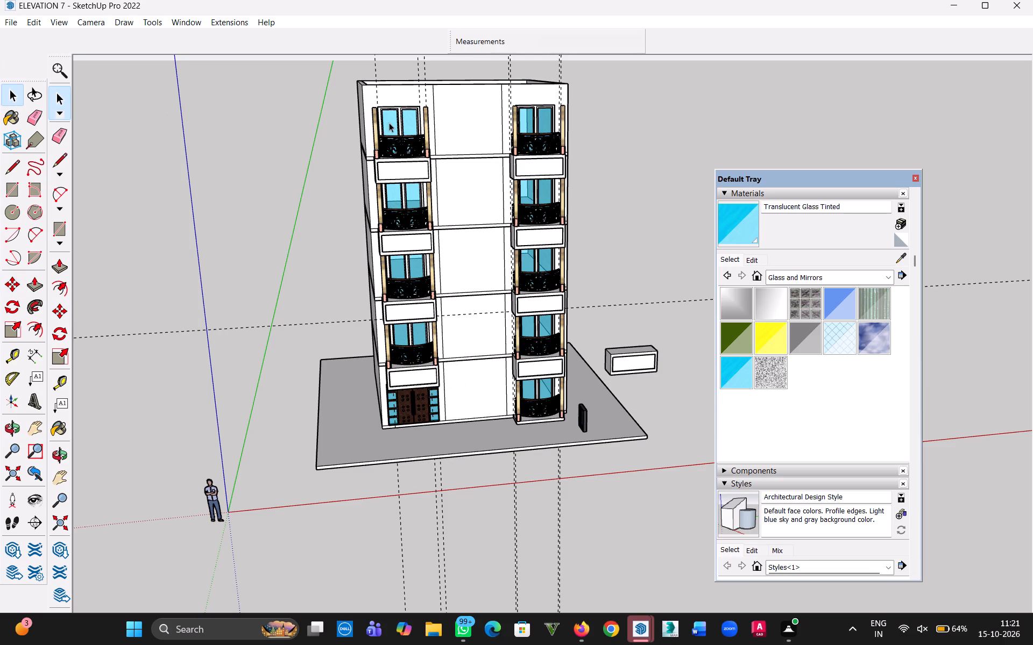
Save the model.
click(8, 24)
click(37, 83)
Delete the inner vertical guide line on each side of the top-floor balcony farther from the main door.
click(626, 365)
scroll(645, 300, up, 3)
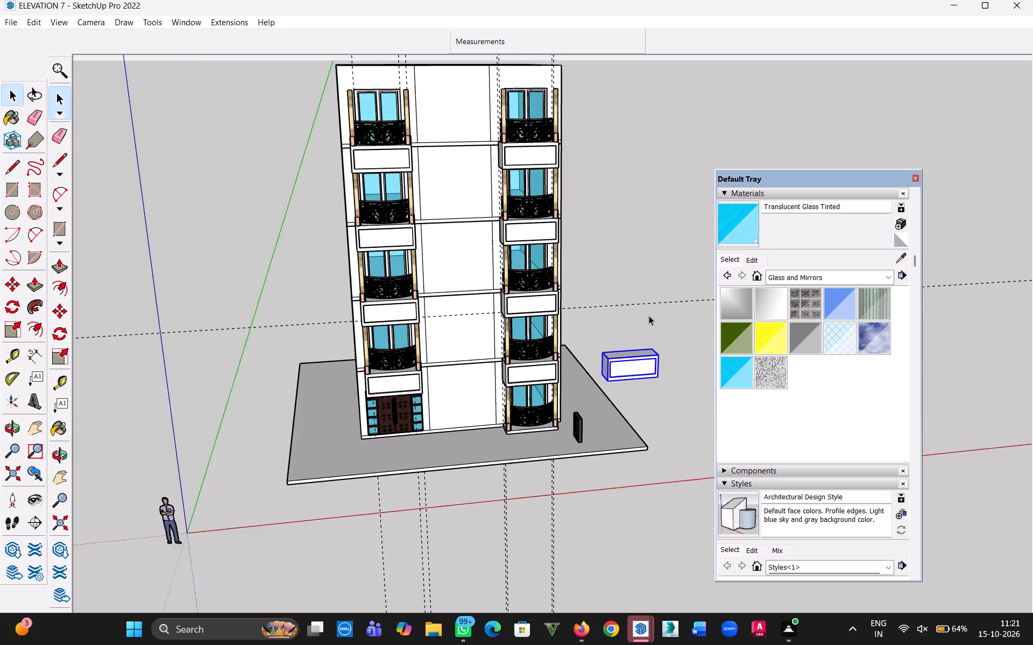
scroll(654, 329, up, 4)
scroll(624, 306, down, 3)
key(h)
drag(591, 273, 588, 273)
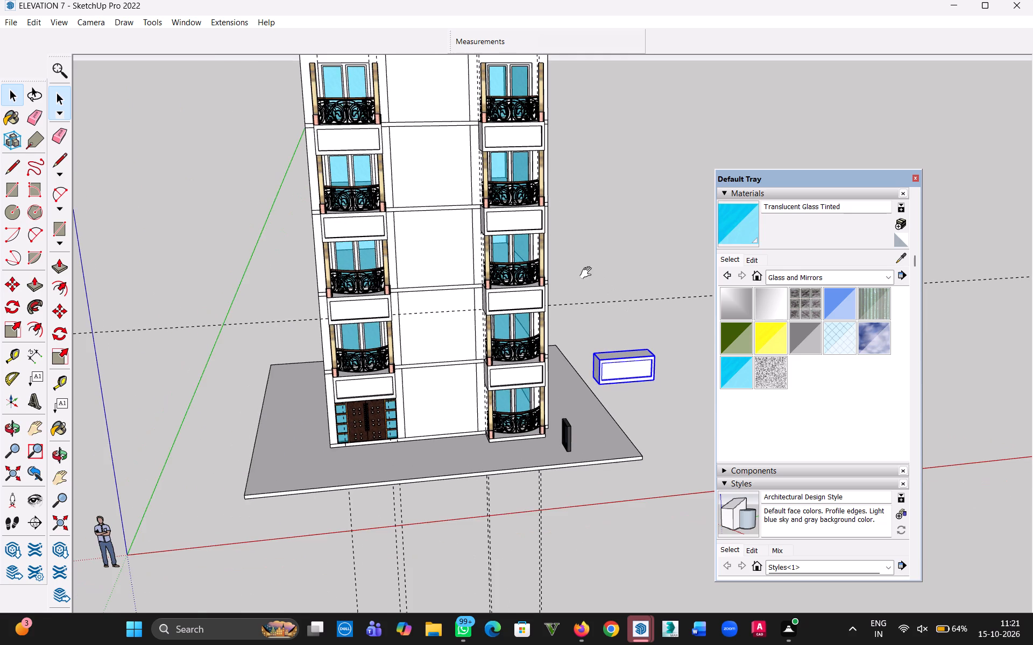
drag(588, 273, 497, 401)
scroll(395, 147, up, 4)
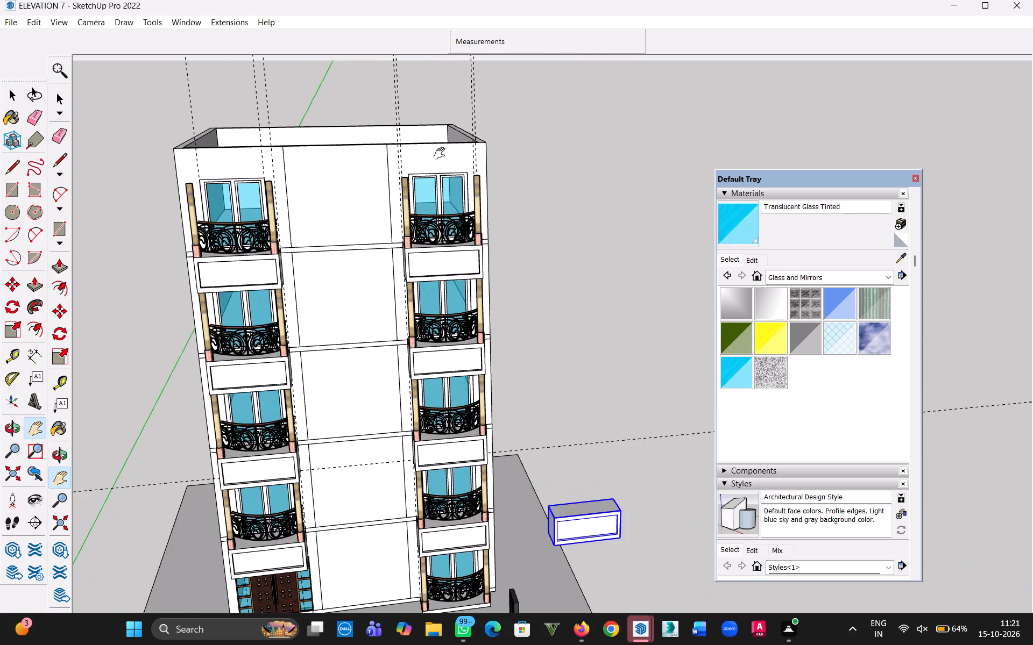
scroll(442, 155, up, 20)
scroll(442, 155, up, 5)
middle_drag(448, 187, 444, 324)
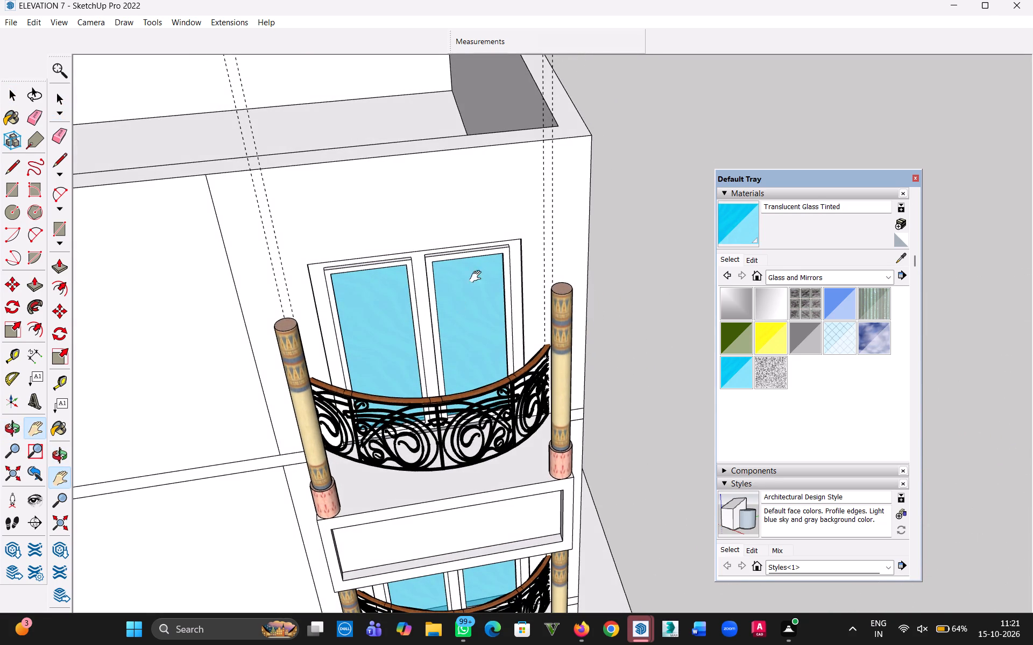
middle_drag(548, 240, 515, 239)
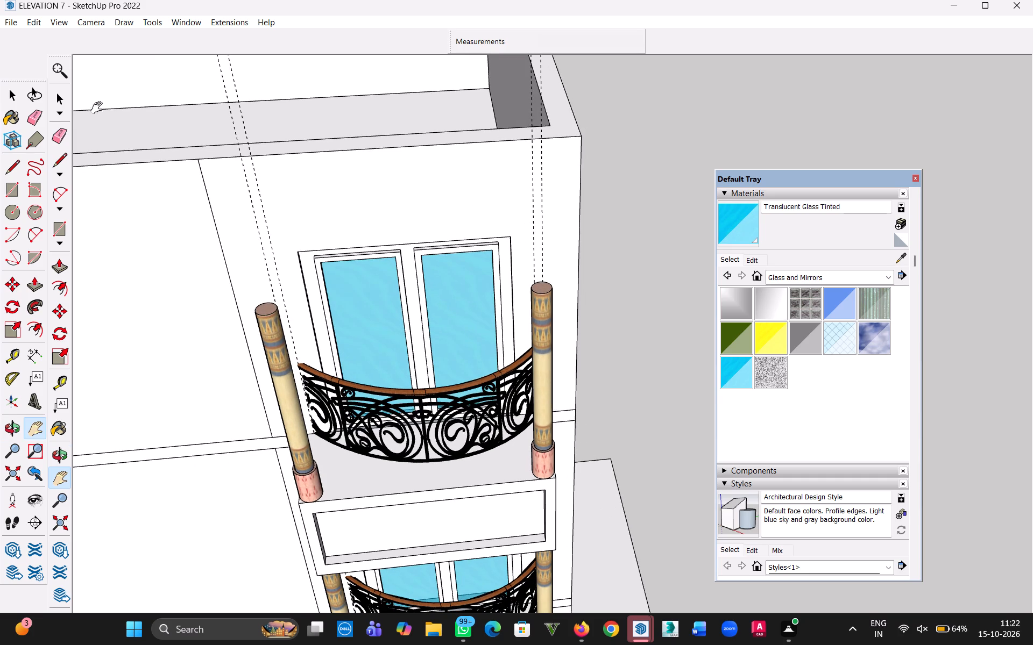
click(17, 98)
click(261, 207)
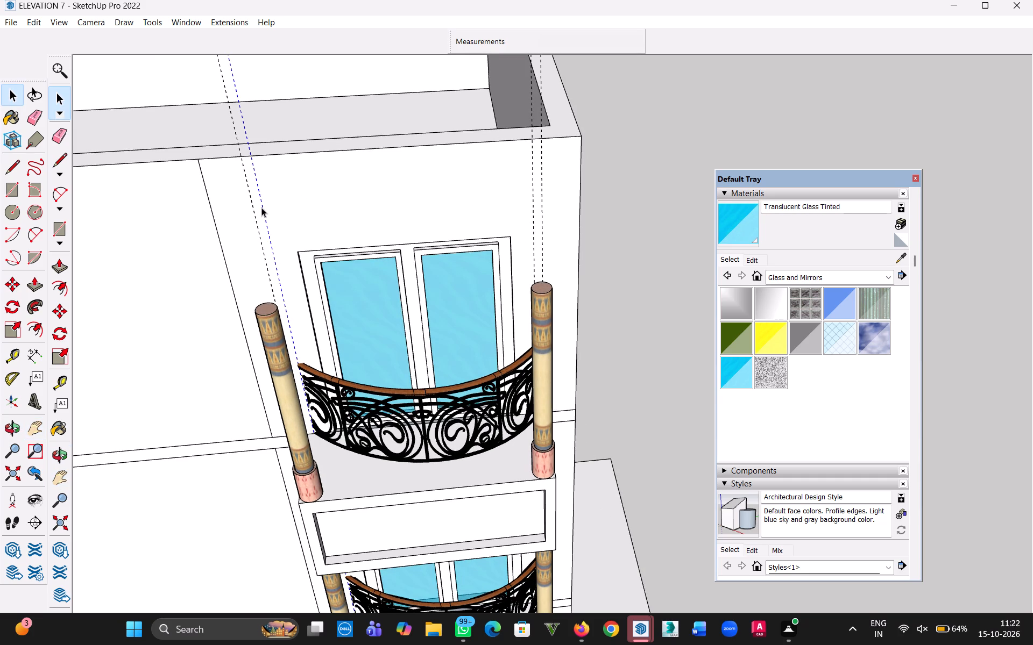
key(Delete)
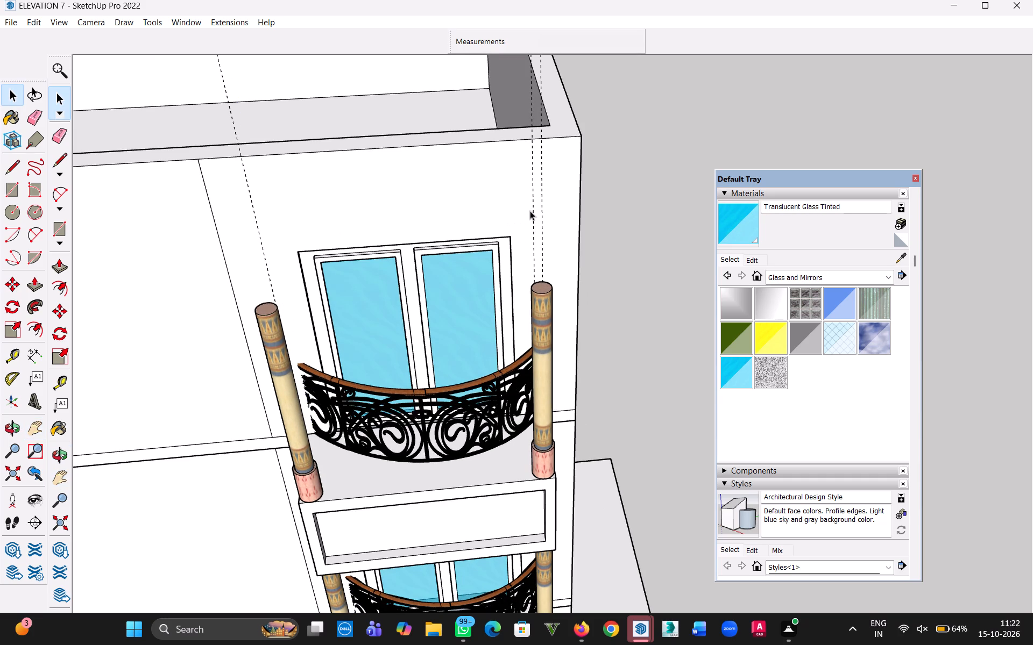
click(533, 211)
key(Delete)
Place a horizontal guide 3' below the top wall edge, along the head of the top-floor window.
key(t)
click(399, 149)
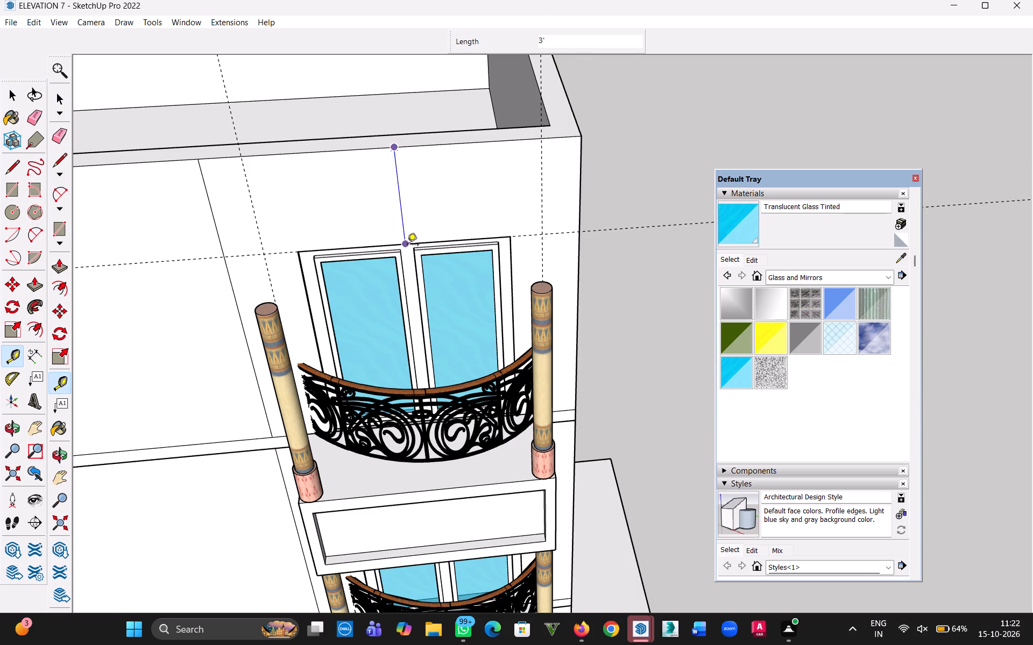
click(407, 246)
scroll(492, 281, down, 5)
scroll(423, 304, down, 6)
key(h)
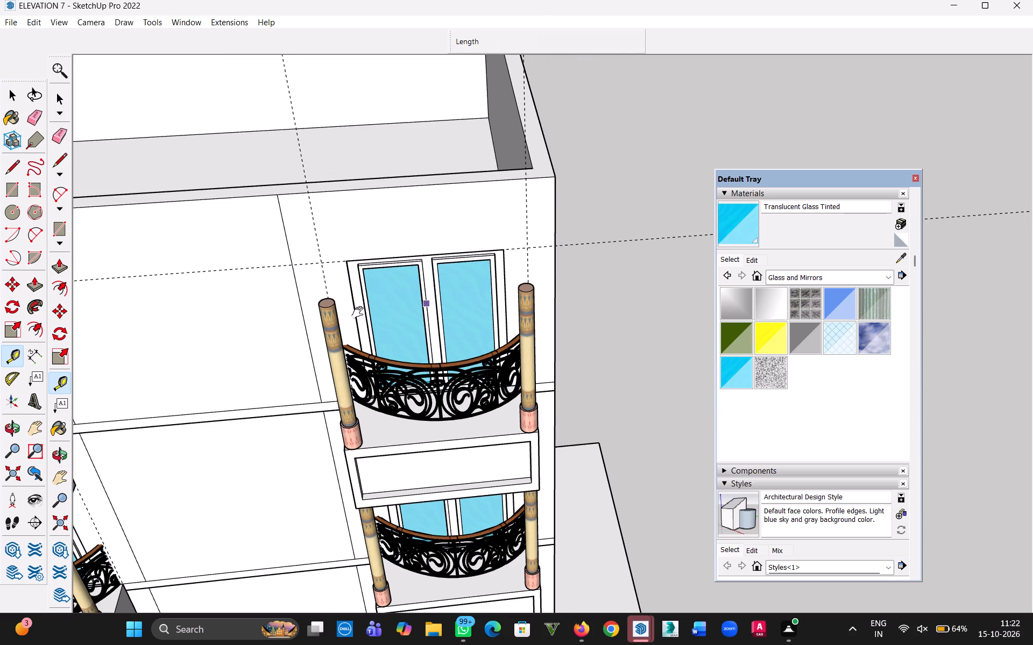
drag(353, 310, 809, 309)
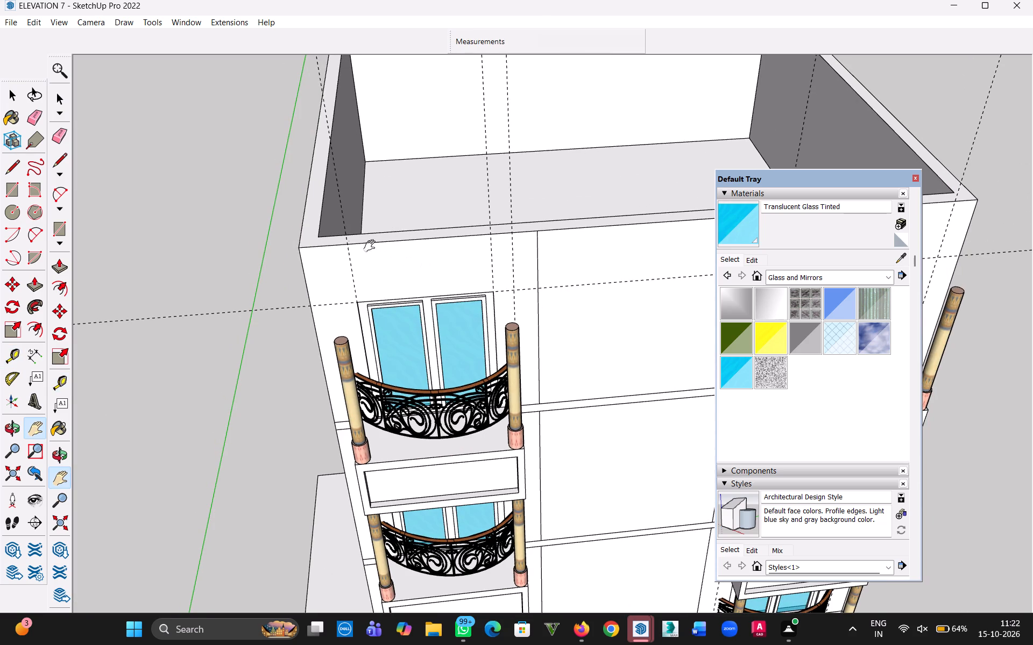
Delete the vertical guide line along the inner edge of the top-floor window above the main door.
click(12, 99)
click(256, 221)
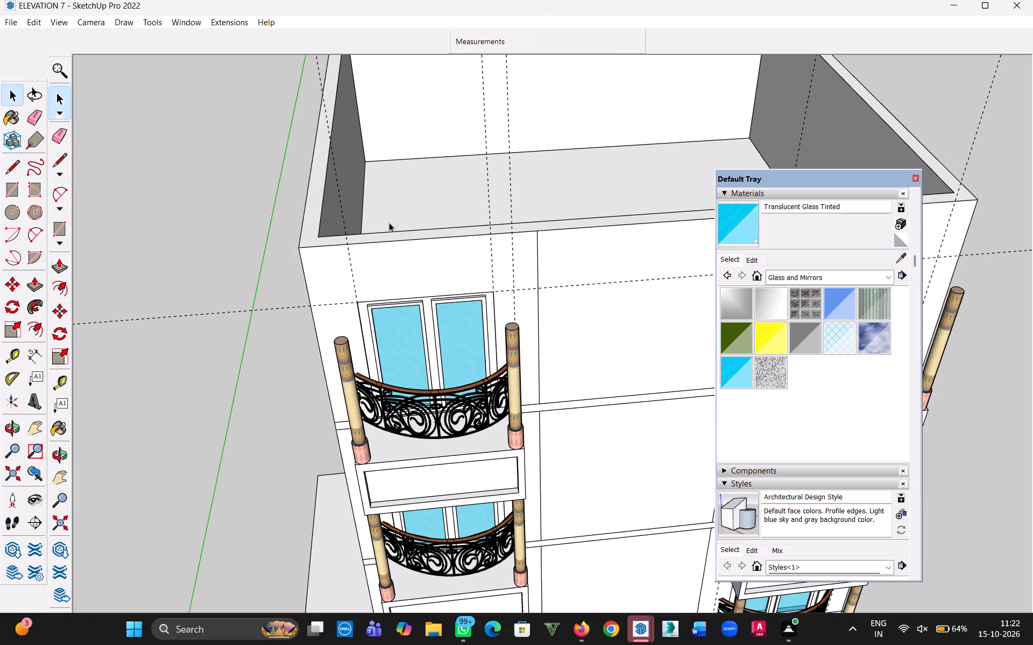
click(491, 256)
key(Delete)
Copy the spare framed box from the ground onto the columns of the top-floor balcony farther from the main door, snapping to the guides.
scroll(523, 291, down, 5)
key(h)
drag(554, 414, 228, 78)
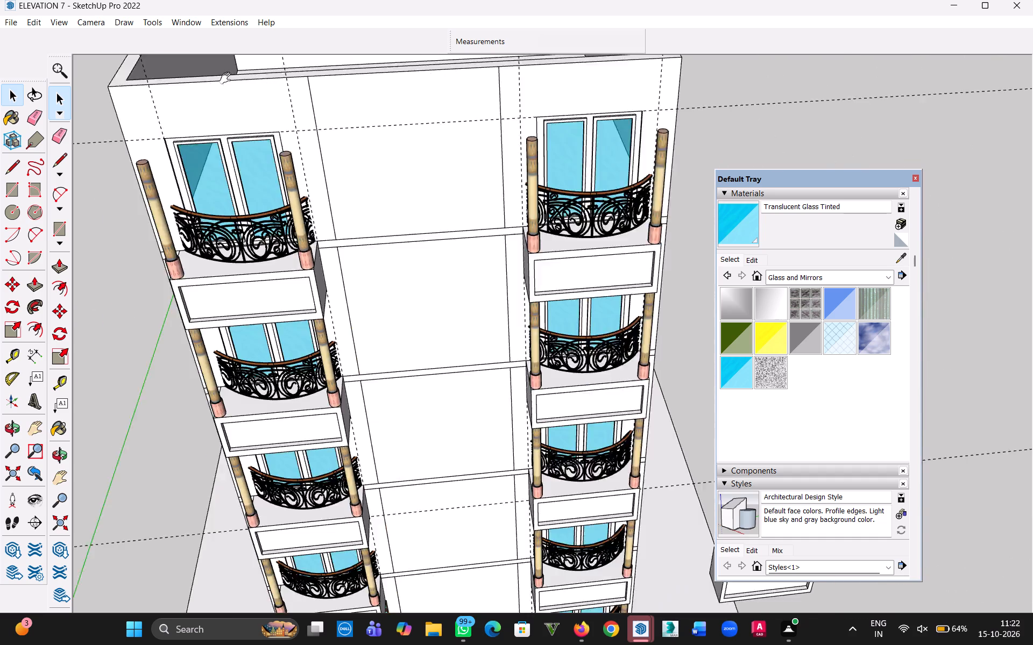
drag(228, 78, 197, 40)
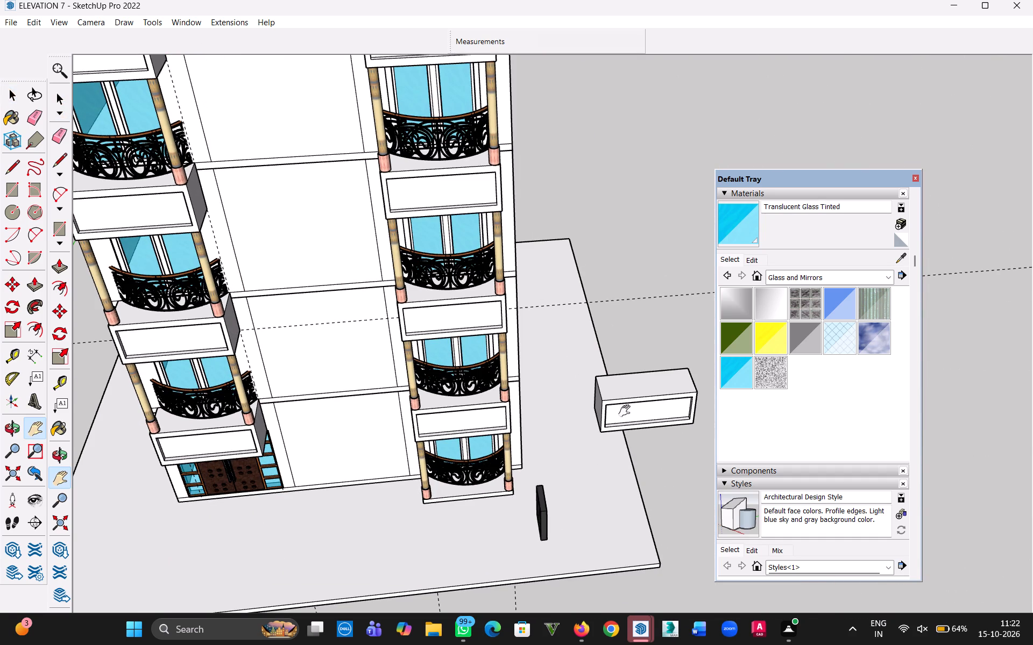
click(9, 94)
click(635, 409)
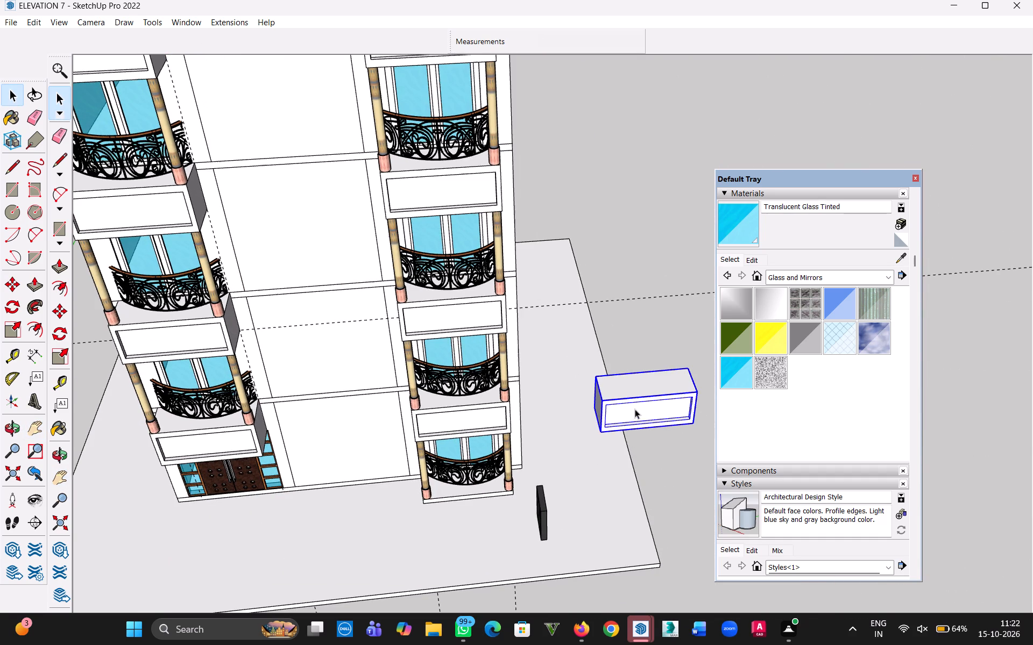
middle_drag(667, 463, 422, 491)
scroll(688, 490, up, 5)
key(m)
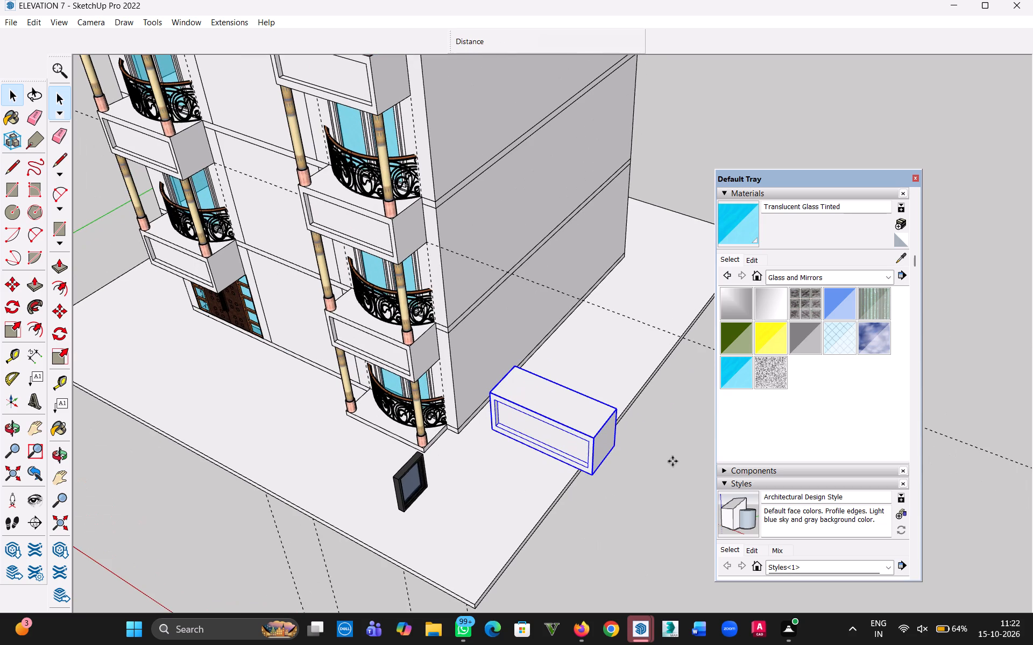
click(614, 447)
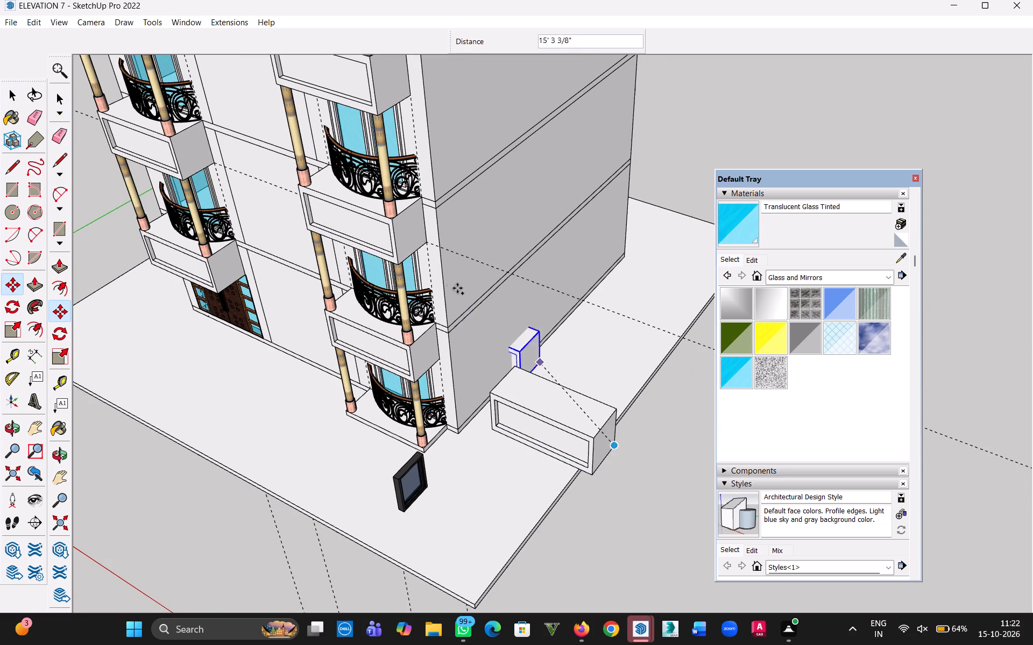
key(h)
drag(395, 283, 707, 644)
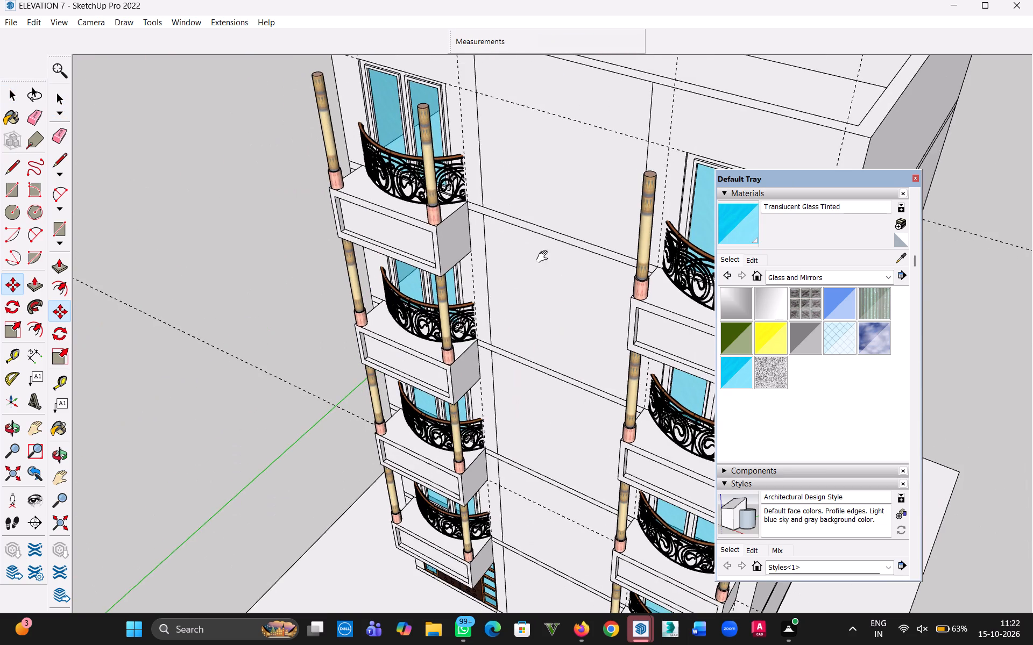
drag(544, 257, 403, 467)
middle_drag(418, 448, 400, 374)
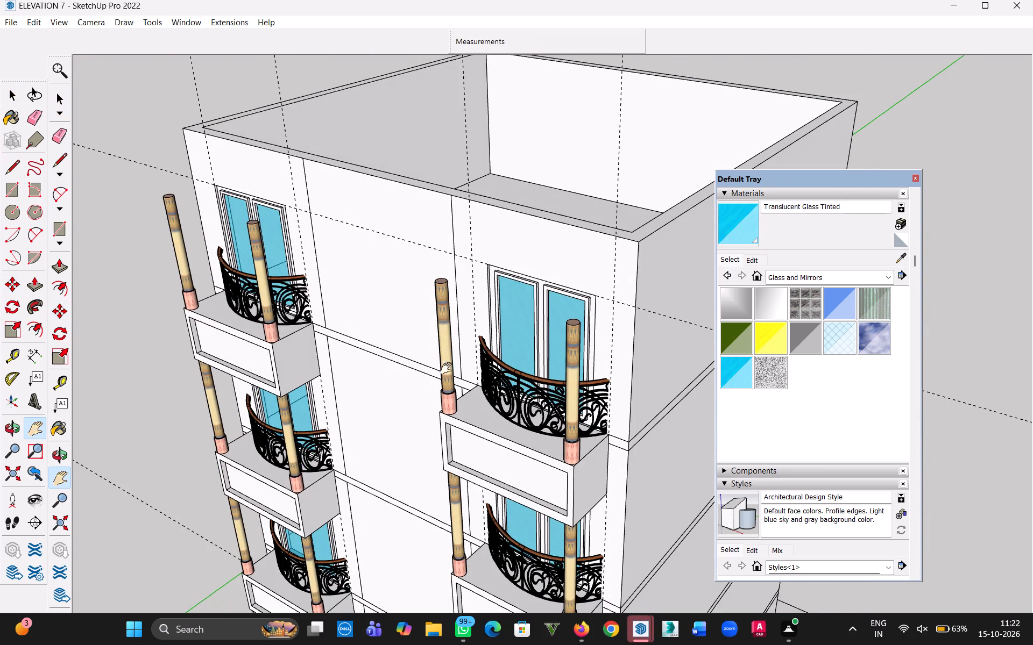
key(Escape)
scroll(610, 302, up, 13)
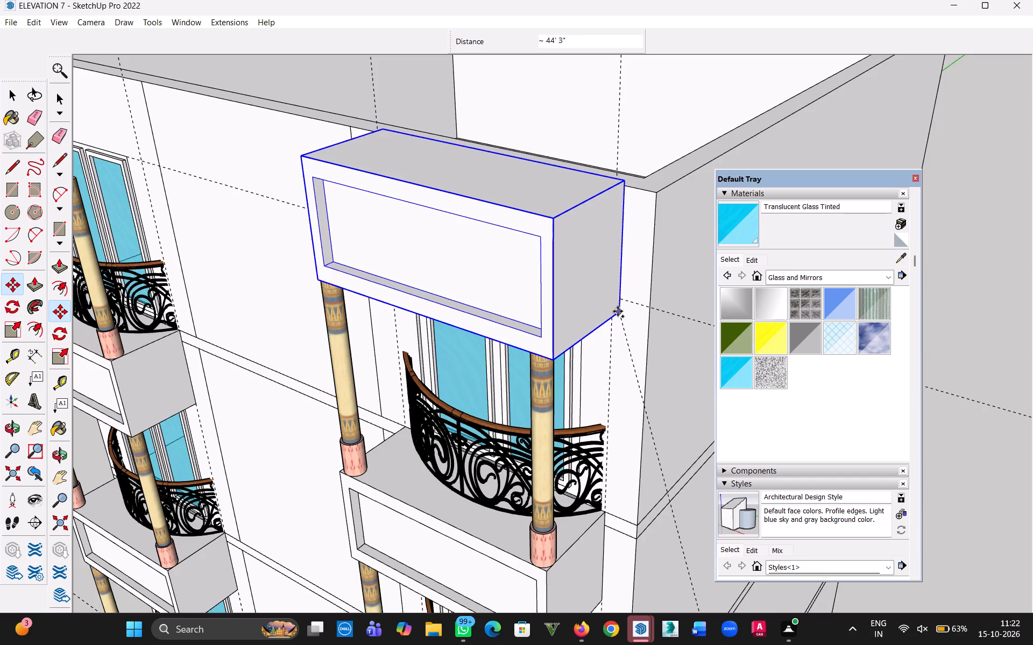
scroll(618, 311, up, 3)
click(609, 292)
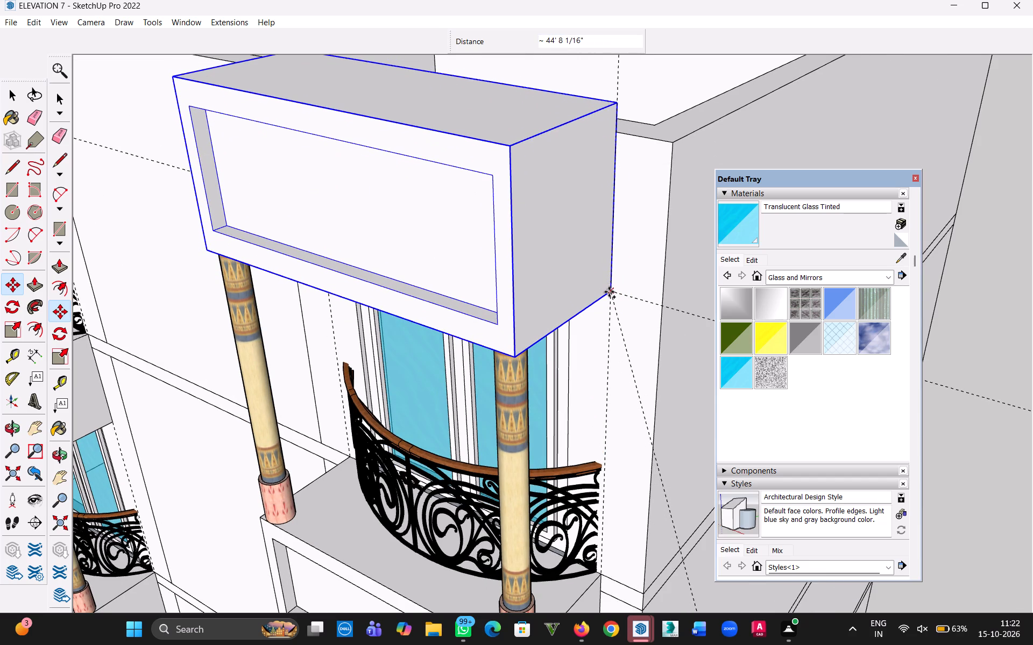
scroll(437, 332, down, 5)
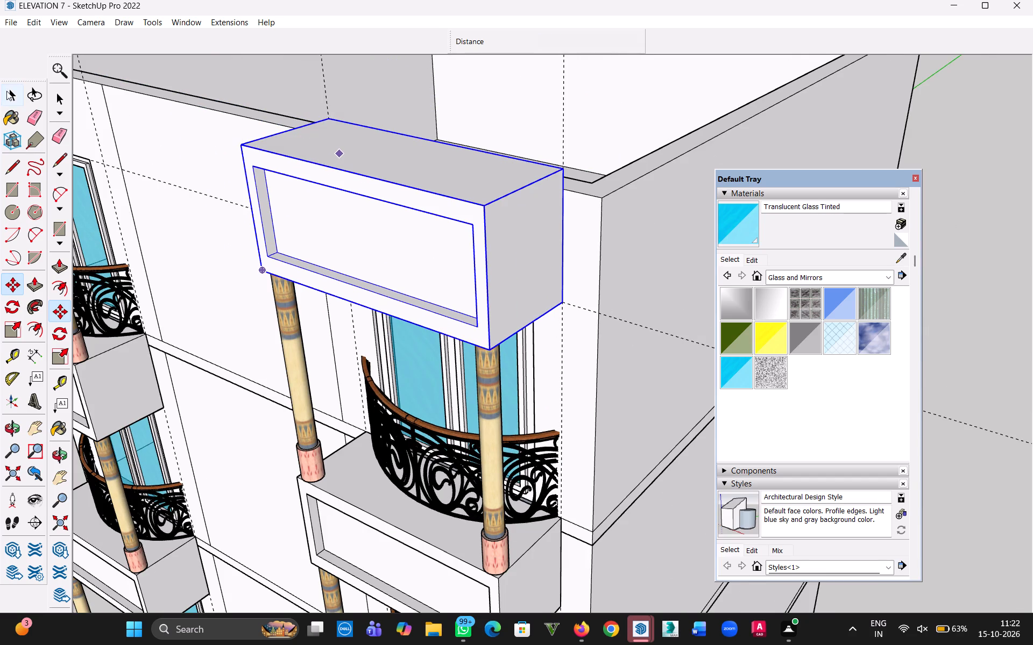
Copy the spare framed box onto the columns of the top-floor balcony above the main door, snapping to the guides, and clear the selection.
click(6, 92)
scroll(162, 277, down, 10)
middle_drag(210, 292, 251, 269)
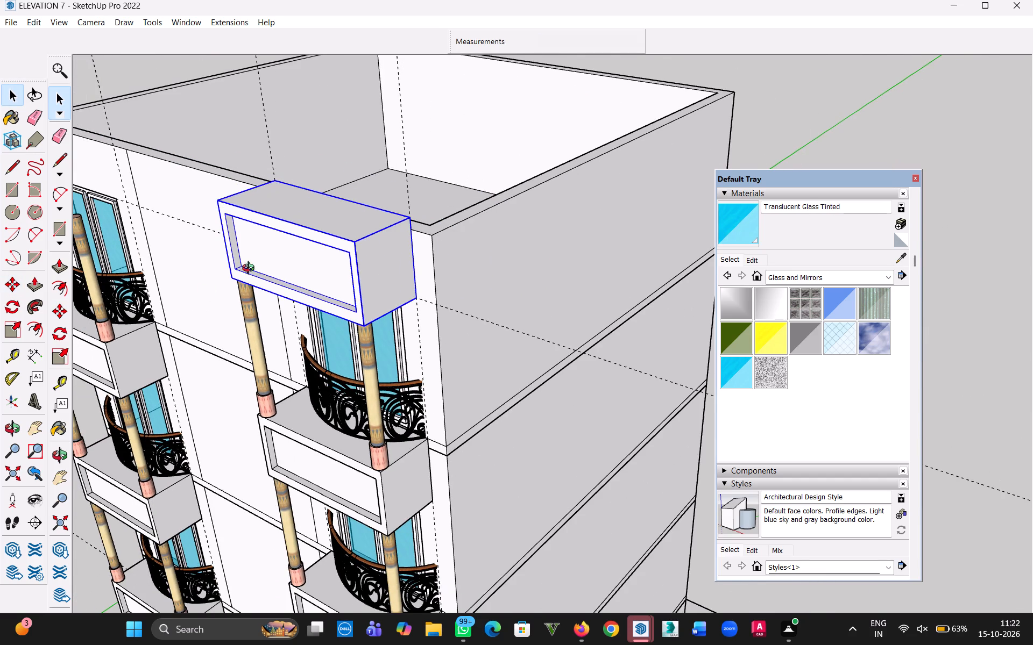
middle_drag(251, 269, 441, 166)
scroll(460, 241, down, 19)
scroll(472, 390, down, 4)
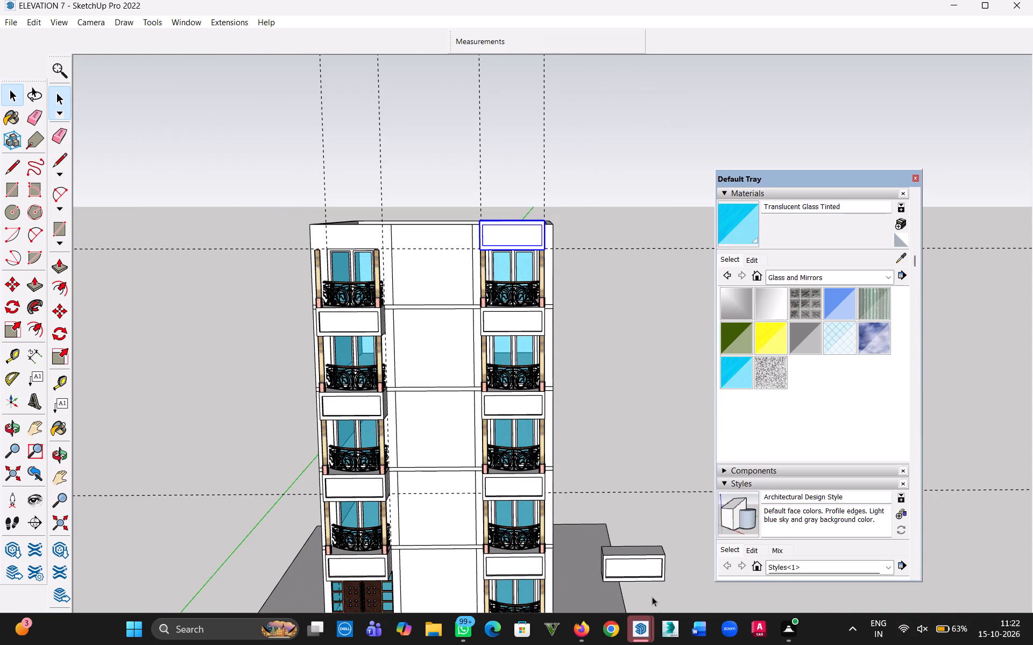
click(639, 572)
key(m)
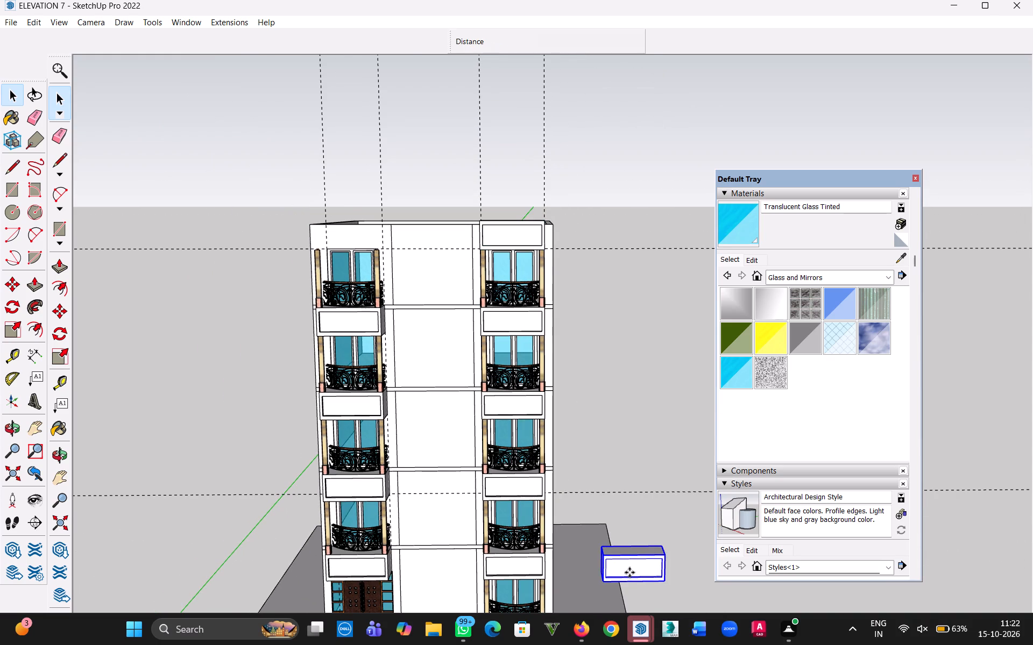
middle_drag(678, 561, 422, 559)
scroll(588, 591, up, 2)
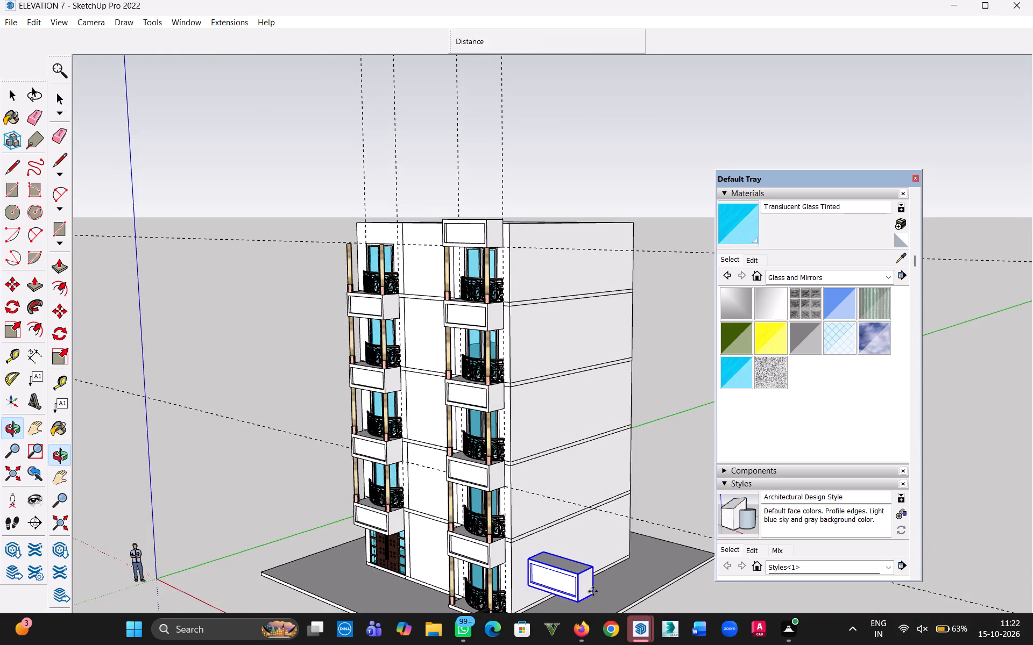
scroll(593, 591, up, 7)
click(592, 599)
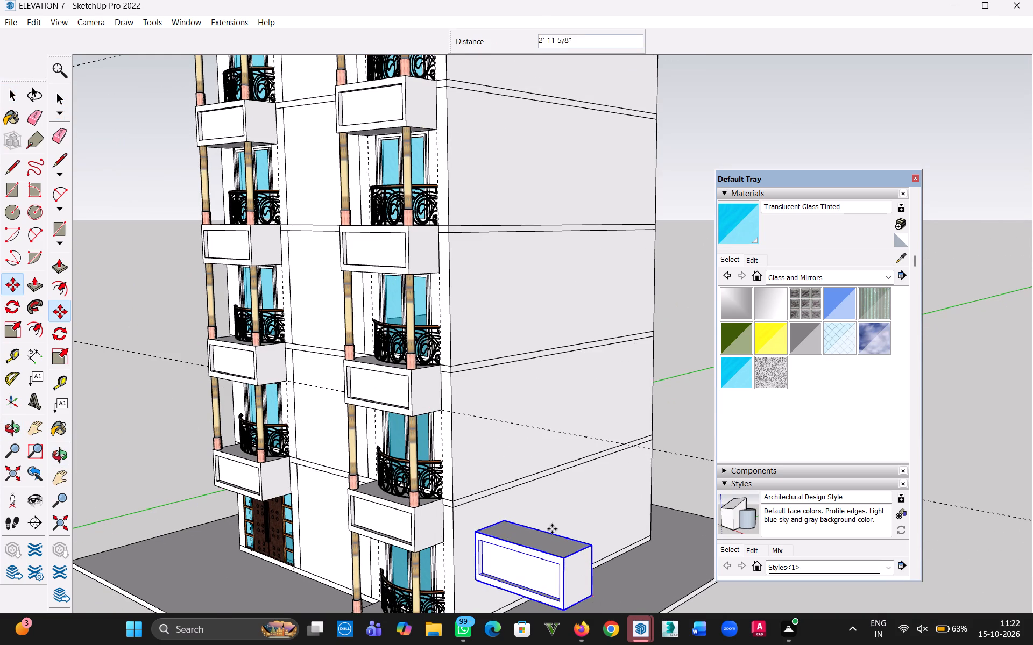
key(h)
drag(420, 394, 710, 644)
middle_drag(515, 247, 657, 408)
scroll(563, 281, up, 9)
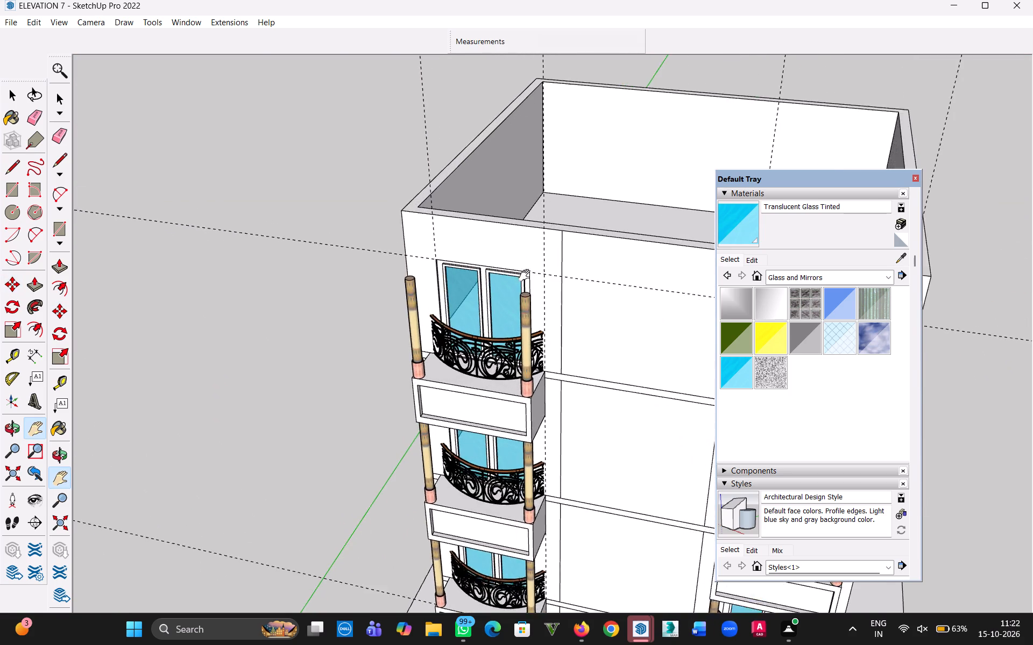
scroll(527, 276, up, 11)
key(Escape)
scroll(556, 277, up, 3)
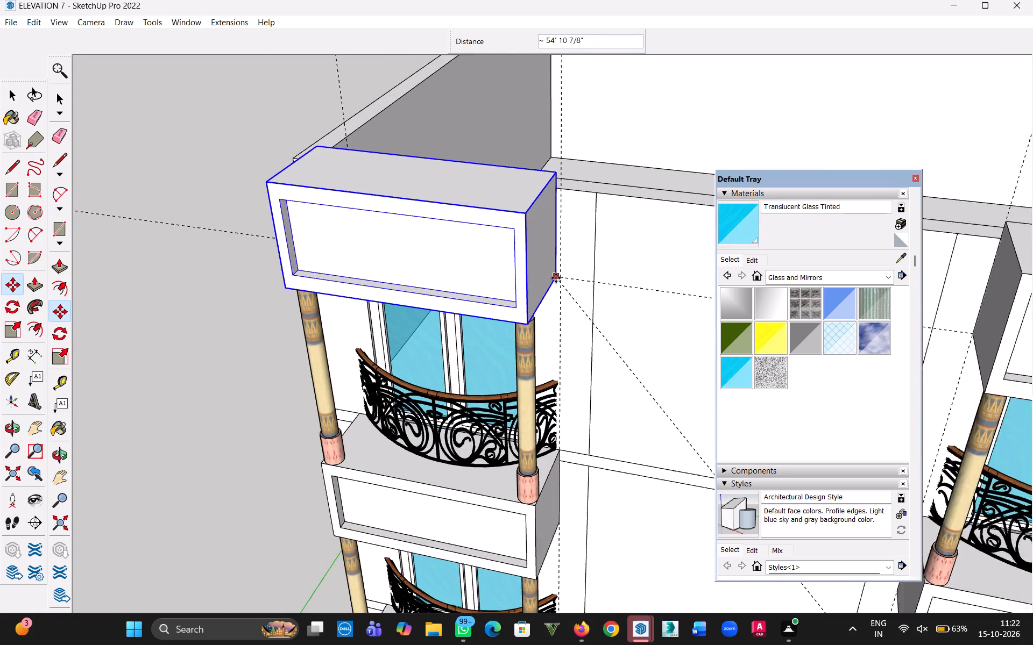
scroll(556, 278, up, 14)
click(566, 273)
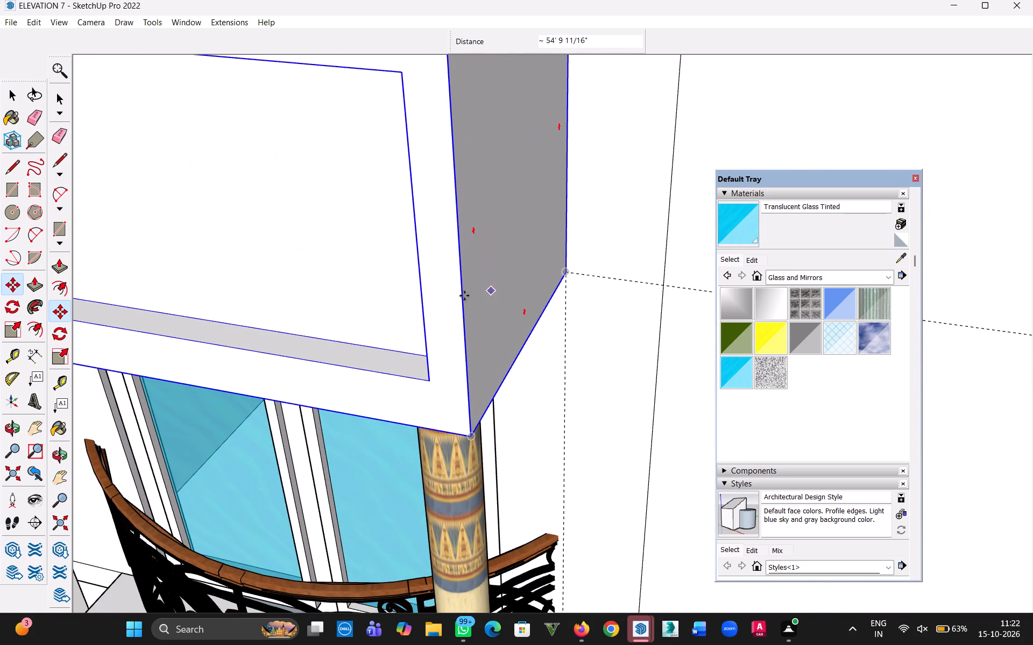
scroll(441, 307, down, 20)
scroll(441, 307, down, 6)
click(13, 93)
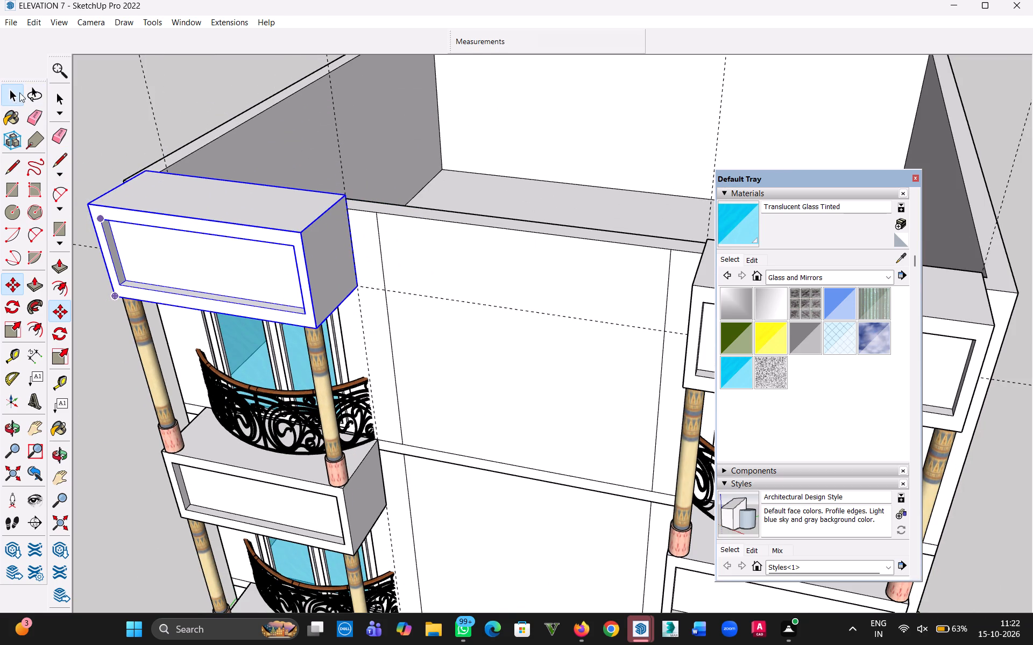
click(123, 99)
Delete all guides in the model at once.
scroll(568, 324, down, 20)
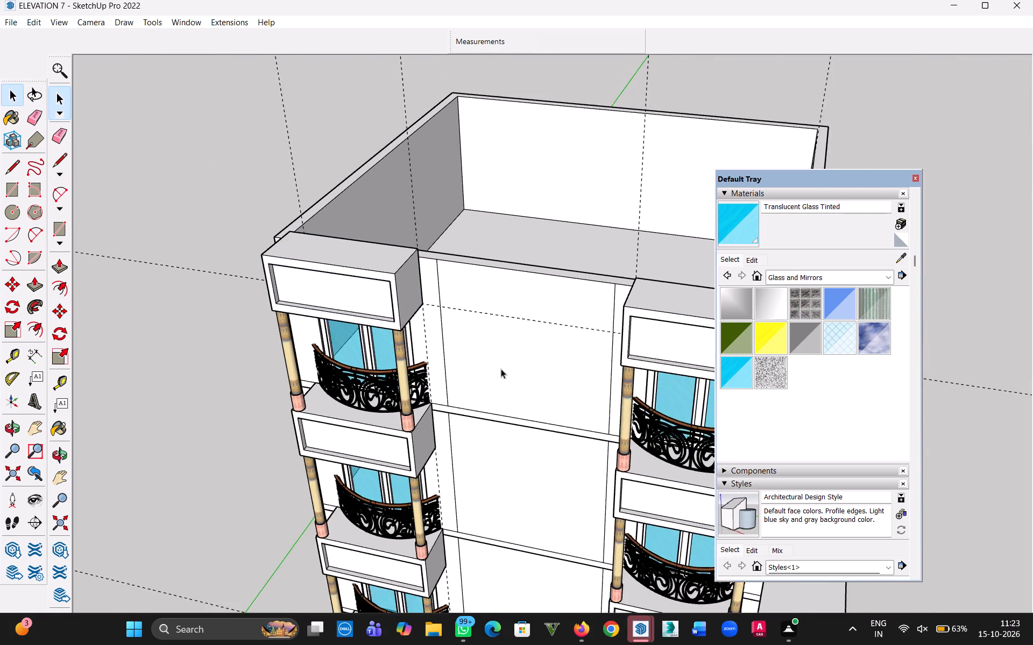
scroll(501, 369, down, 6)
scroll(484, 458, down, 6)
middle_drag(581, 439, 219, 472)
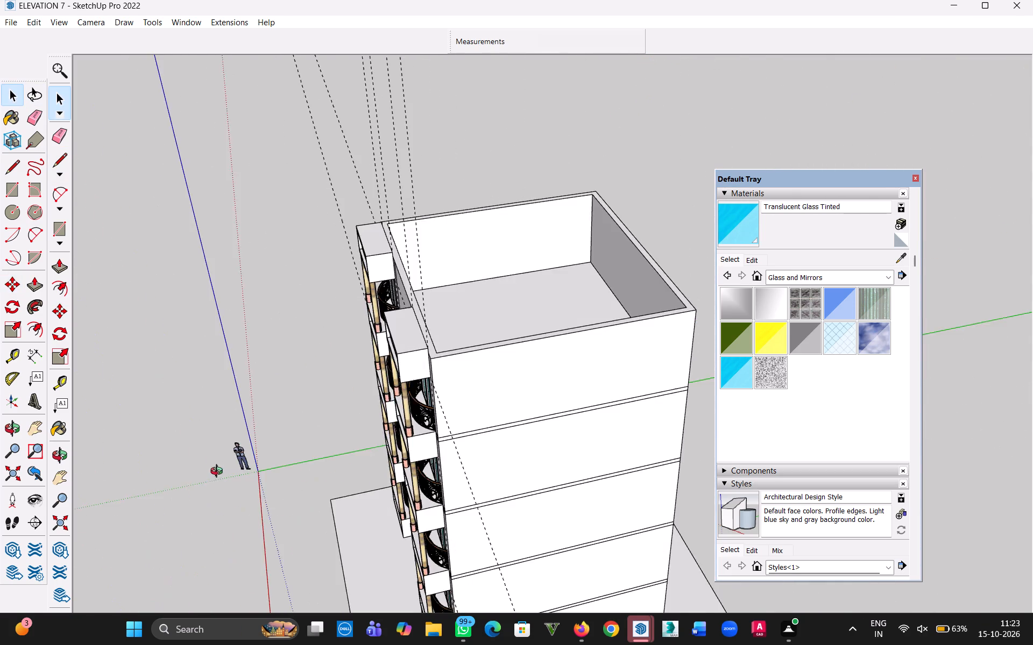
middle_drag(219, 472, 96, 481)
click(31, 19)
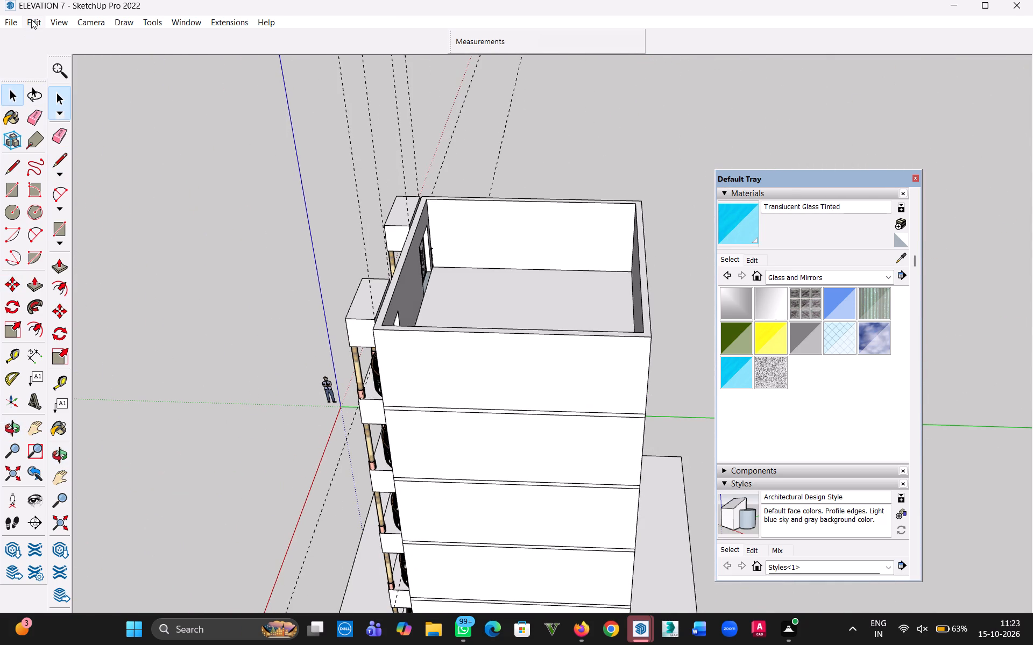
click(59, 139)
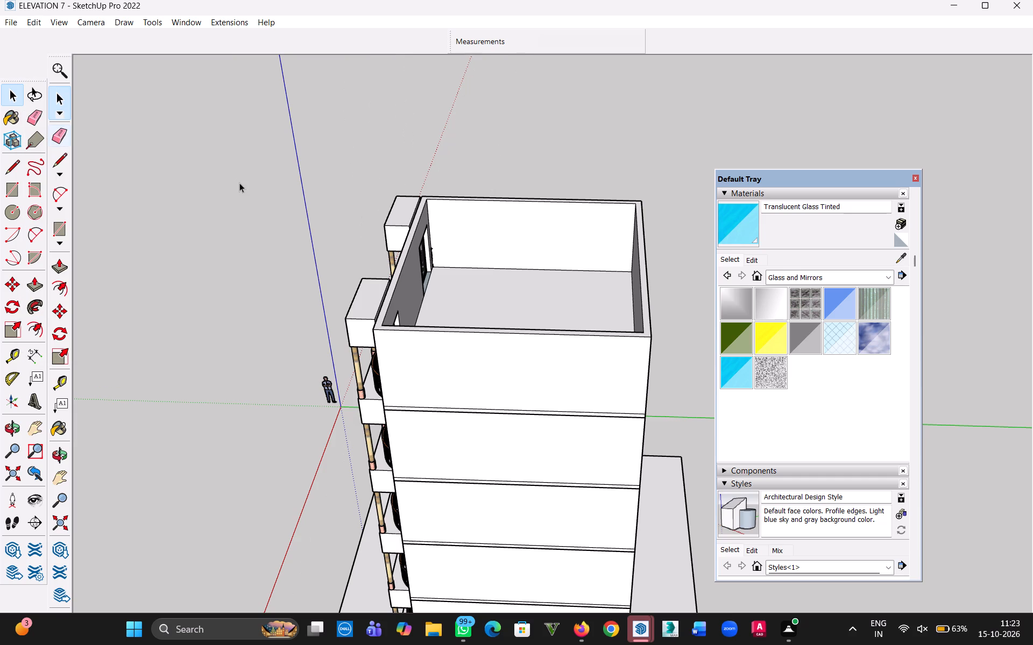
click(239, 183)
Draw a vertical rotated rectangle 6" high and 28' long along the outer top edge of the side wall nearer the main door.
click(29, 193)
scroll(456, 212, up, 5)
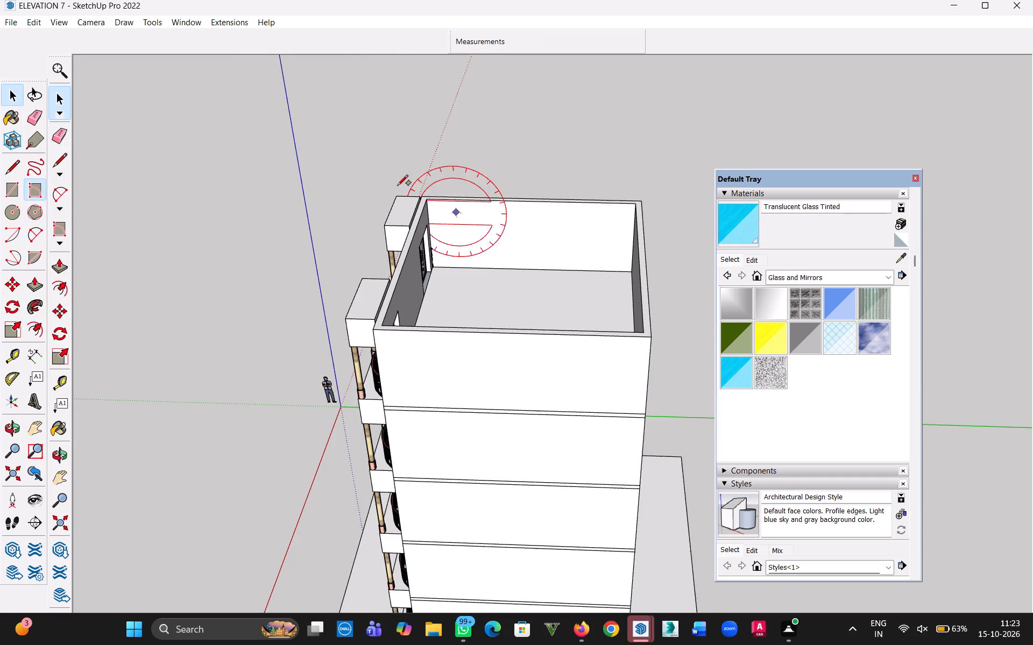
scroll(398, 185, up, 5)
scroll(497, 200, up, 5)
click(421, 195)
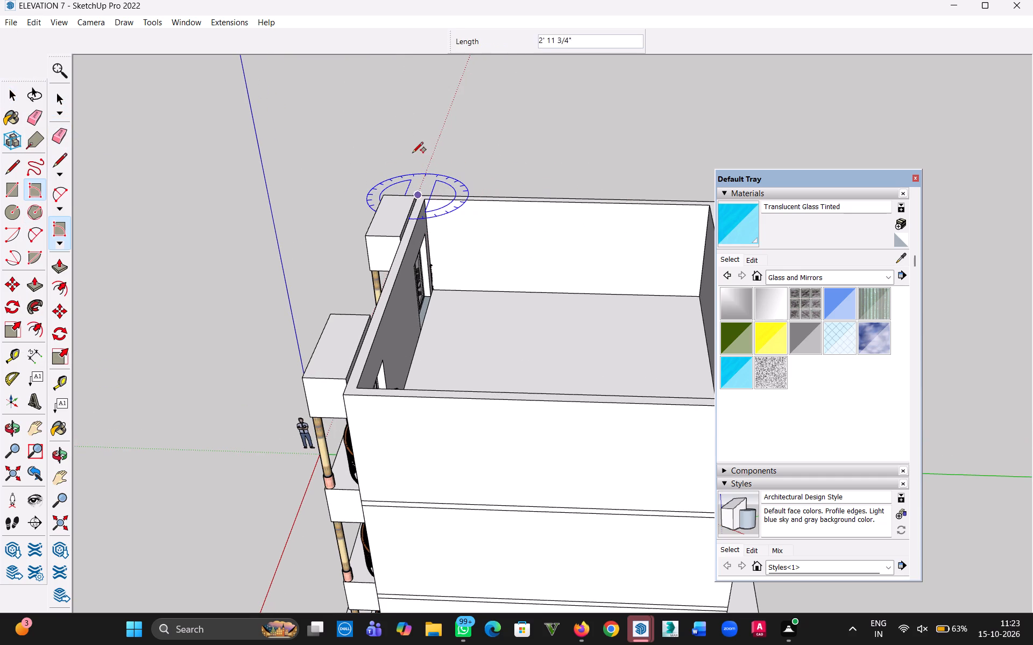
text(6")
key(Return)
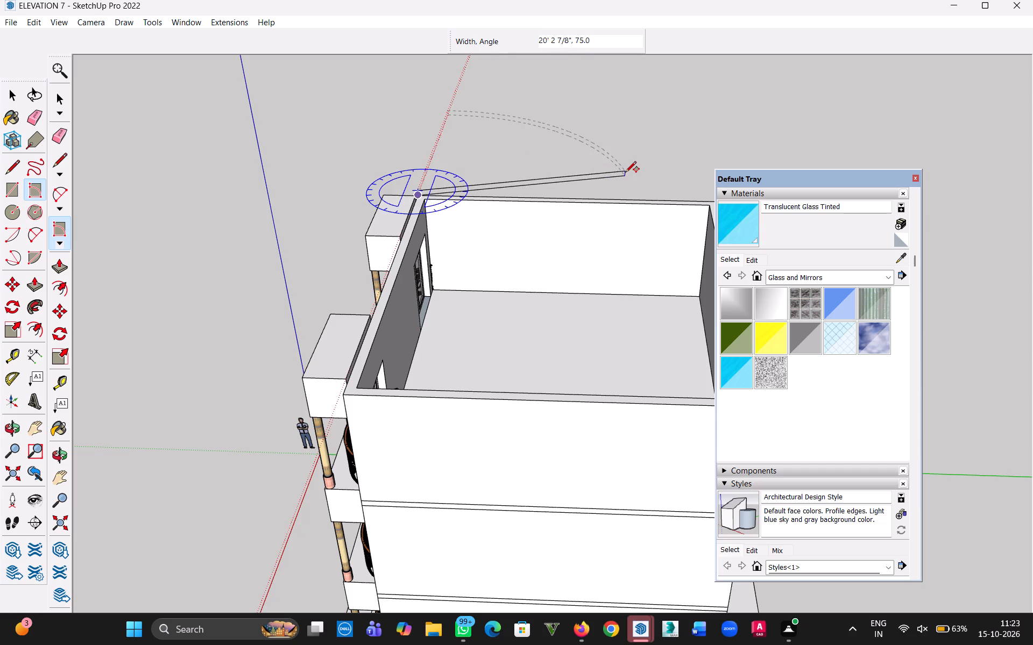
key(h)
drag(618, 185, 348, 203)
key(Escape)
scroll(448, 205, up, 8)
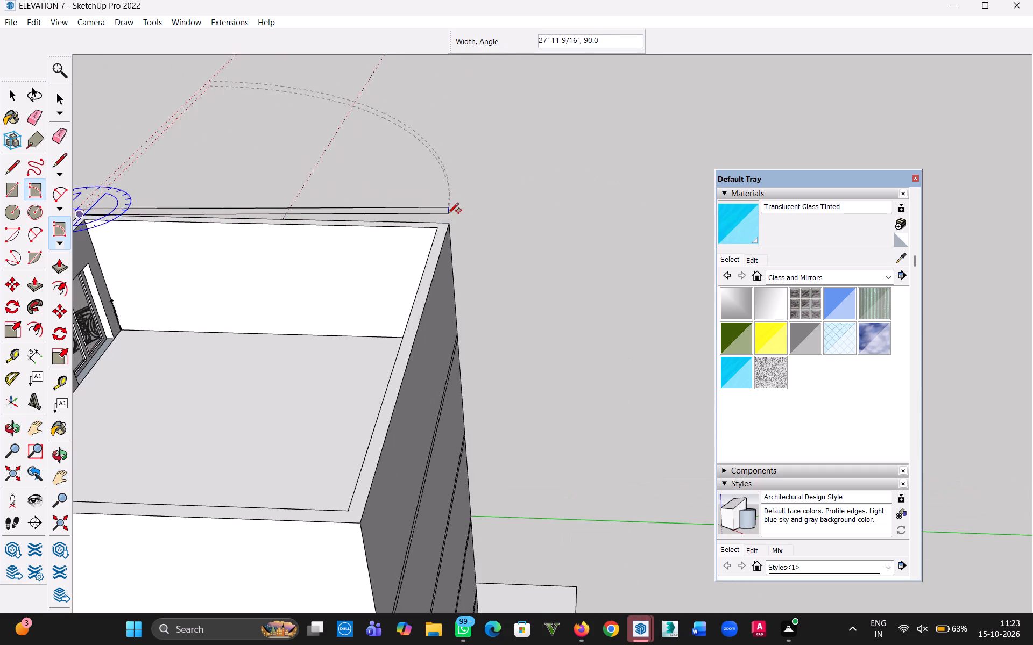
scroll(448, 213, up, 13)
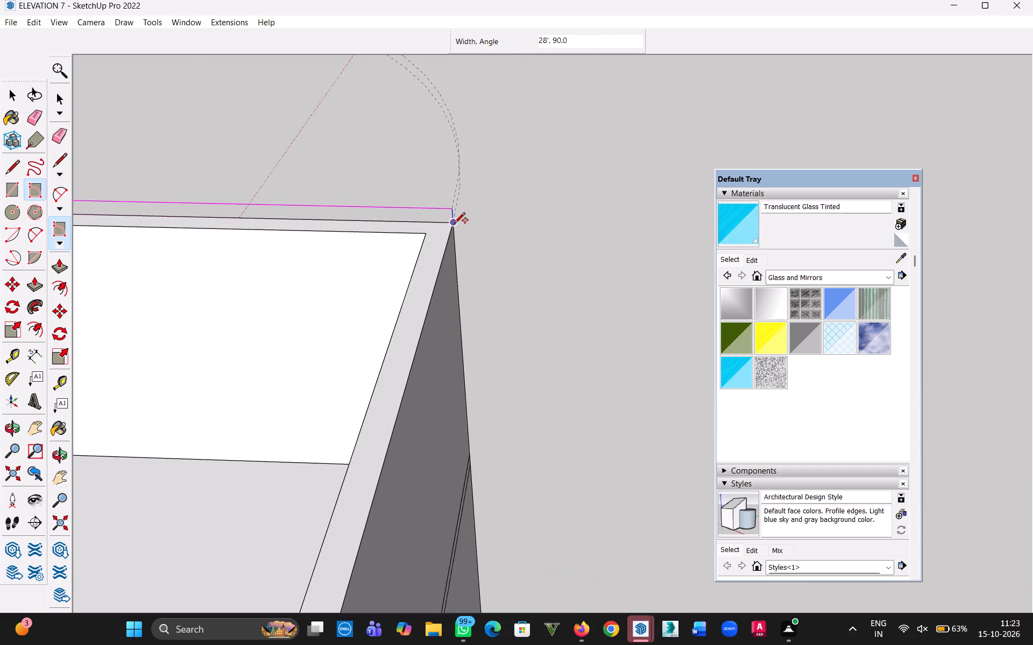
click(455, 223)
scroll(440, 245, down, 11)
Extrude the 6" strip 30' across the open top to the opposite side wall as a roof slab.
key(p)
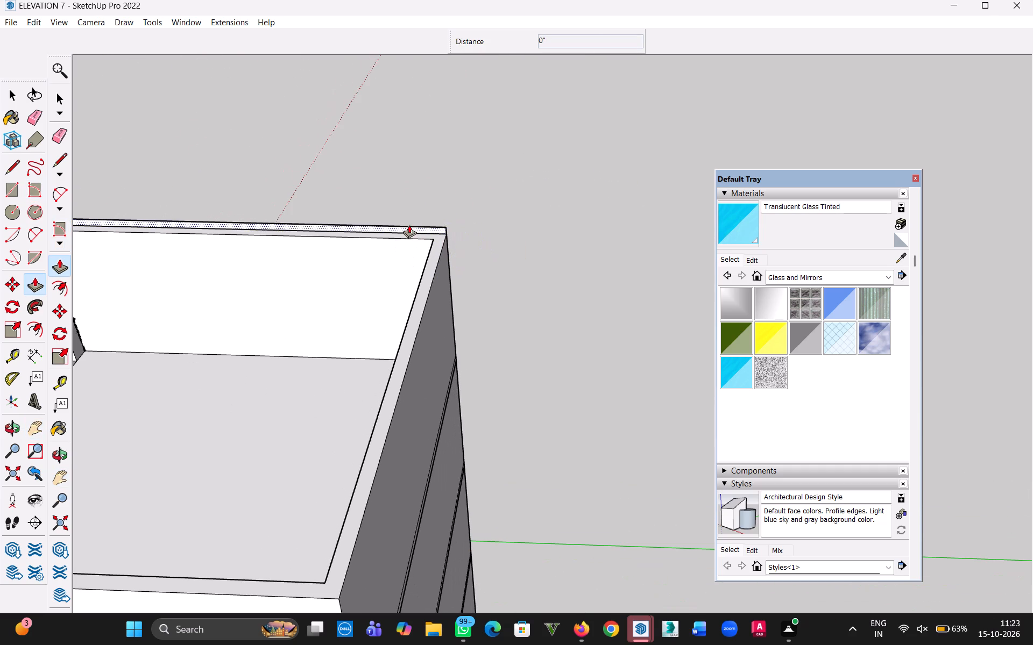
scroll(413, 229, up, 11)
click(428, 231)
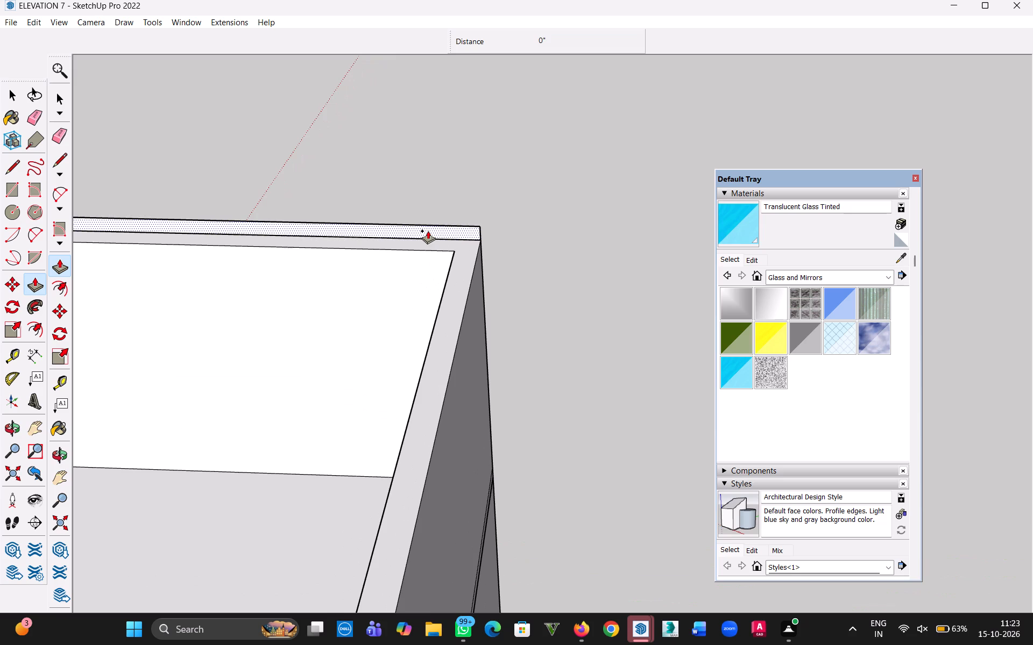
scroll(372, 303, down, 12)
key(h)
drag(353, 355, 575, 20)
key(Escape)
click(491, 187)
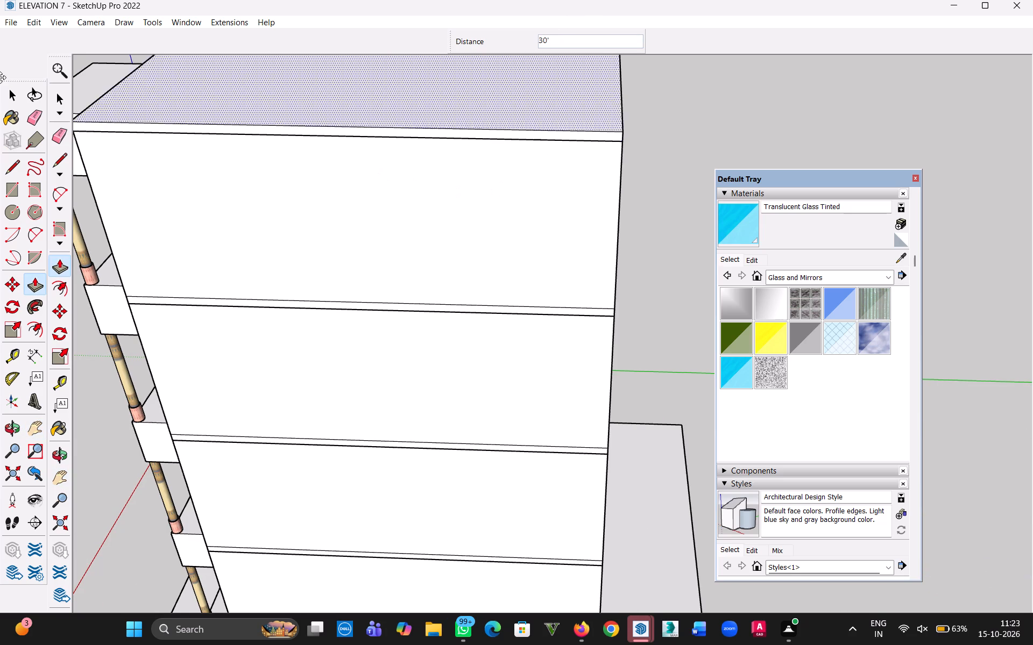
Group the whole roof slab into a single object and clear the selection.
click(18, 97)
scroll(94, 144, down, 11)
triple_click(286, 124)
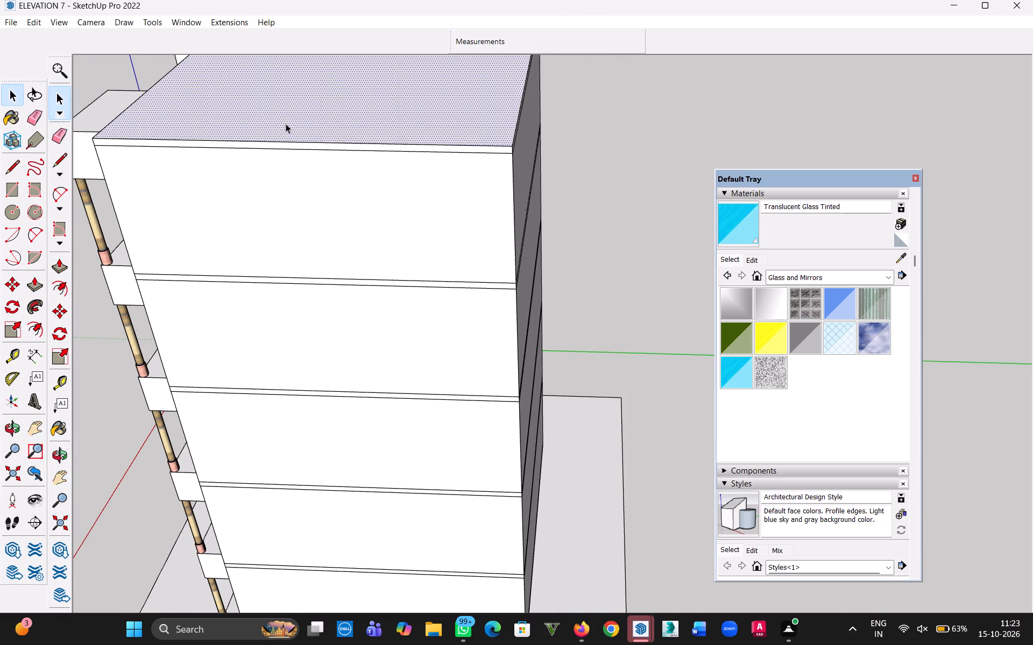
right_click(286, 124)
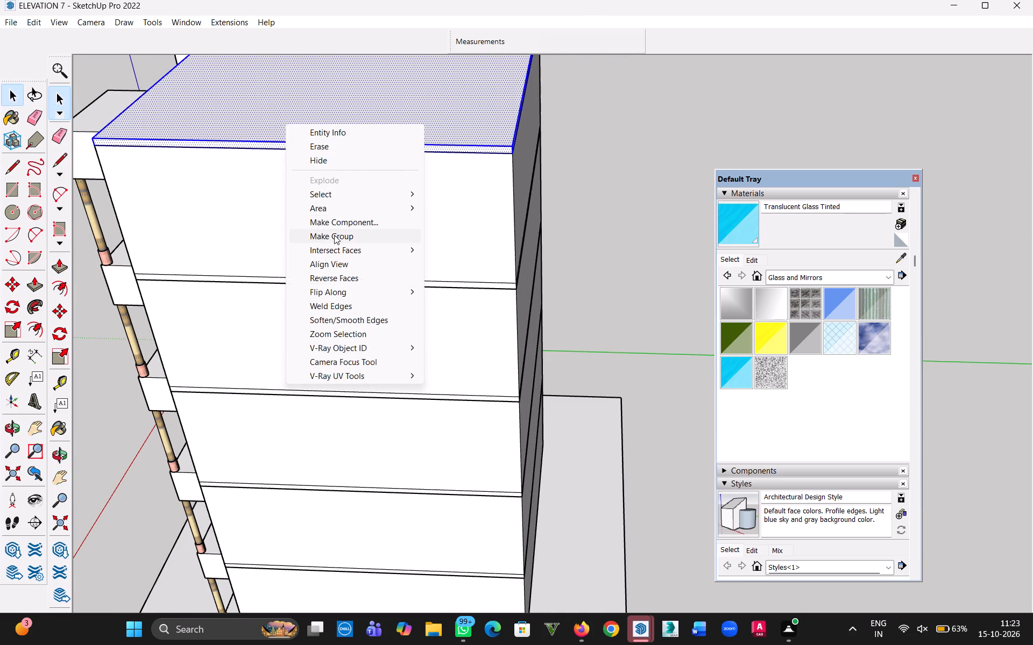
click(334, 236)
scroll(362, 183, down, 6)
middle_drag(321, 196, 393, 186)
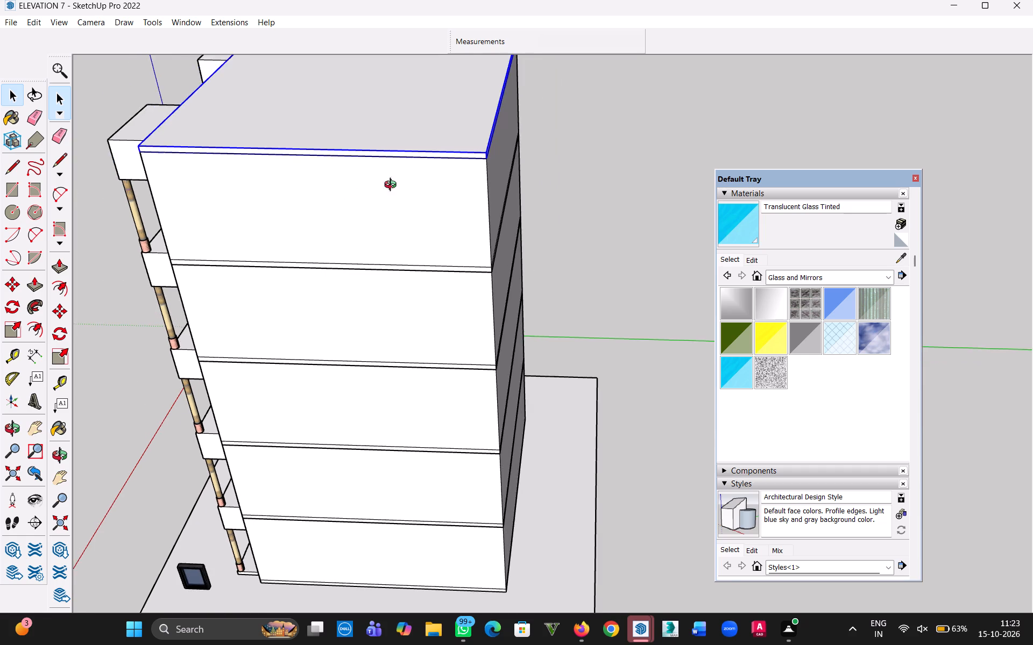
middle_drag(393, 186, 878, 141)
scroll(397, 261, down, 4)
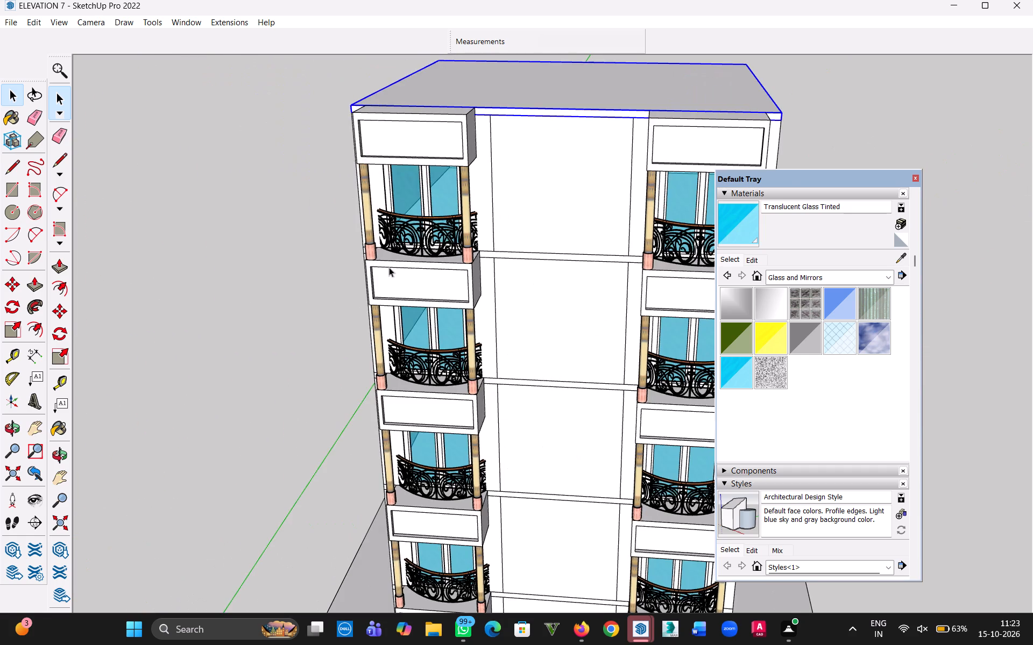
scroll(389, 267, down, 1)
click(204, 278)
Examine the roofed building and its full facade from the front and from above.
scroll(512, 363, down, 10)
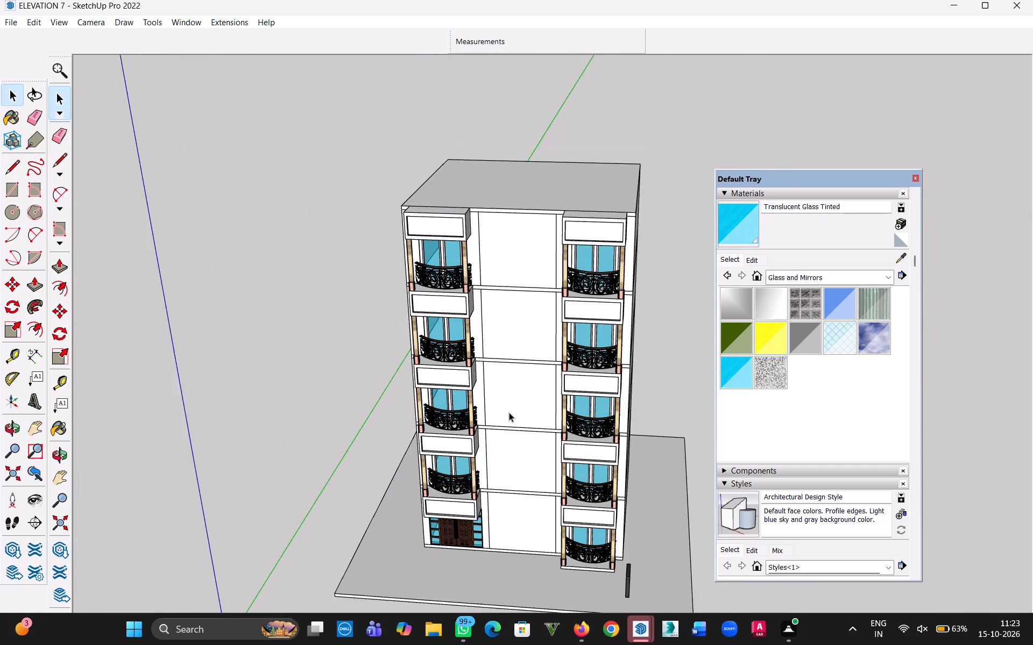
middle_drag(510, 413, 575, 335)
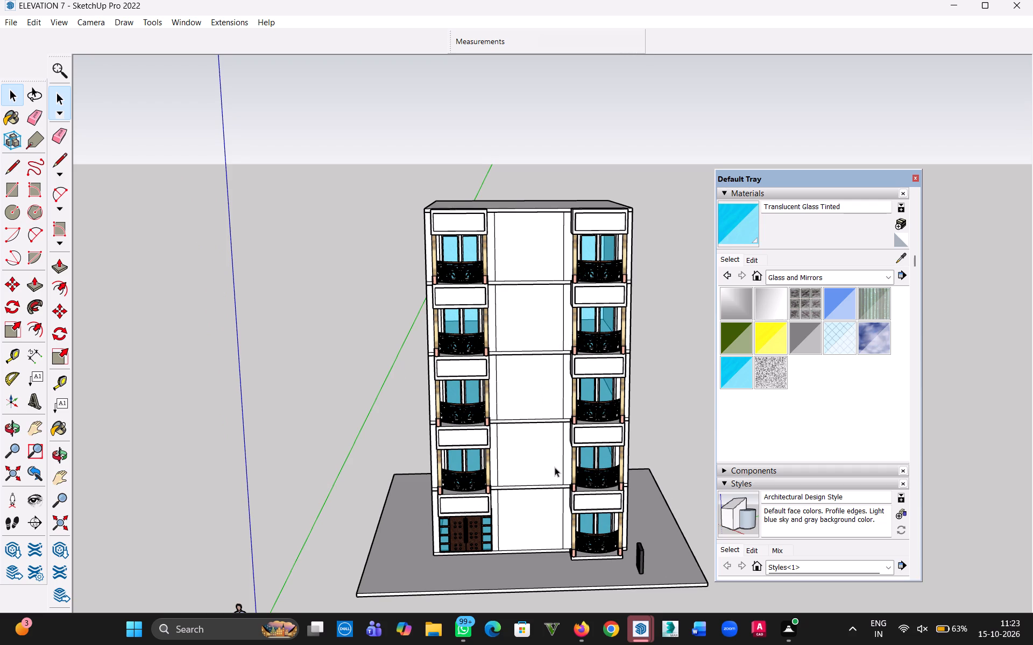
middle_drag(468, 304, 483, 308)
middle_drag(483, 308, 499, 363)
click(13, 100)
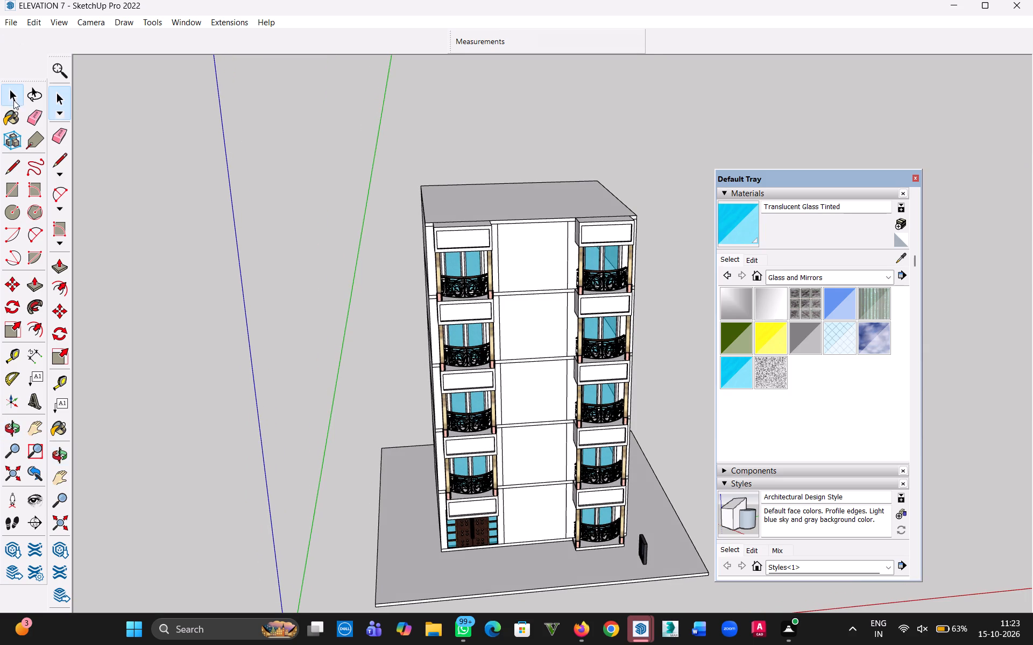
middle_drag(519, 335, 502, 426)
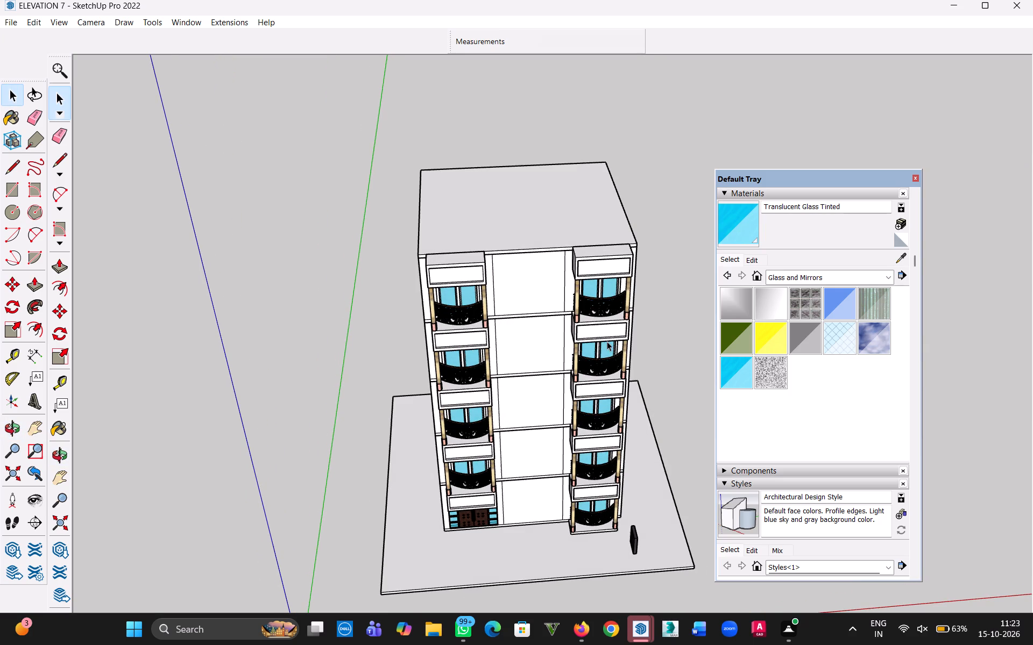
scroll(565, 507, down, 2)
key(h)
drag(569, 512, 457, 473)
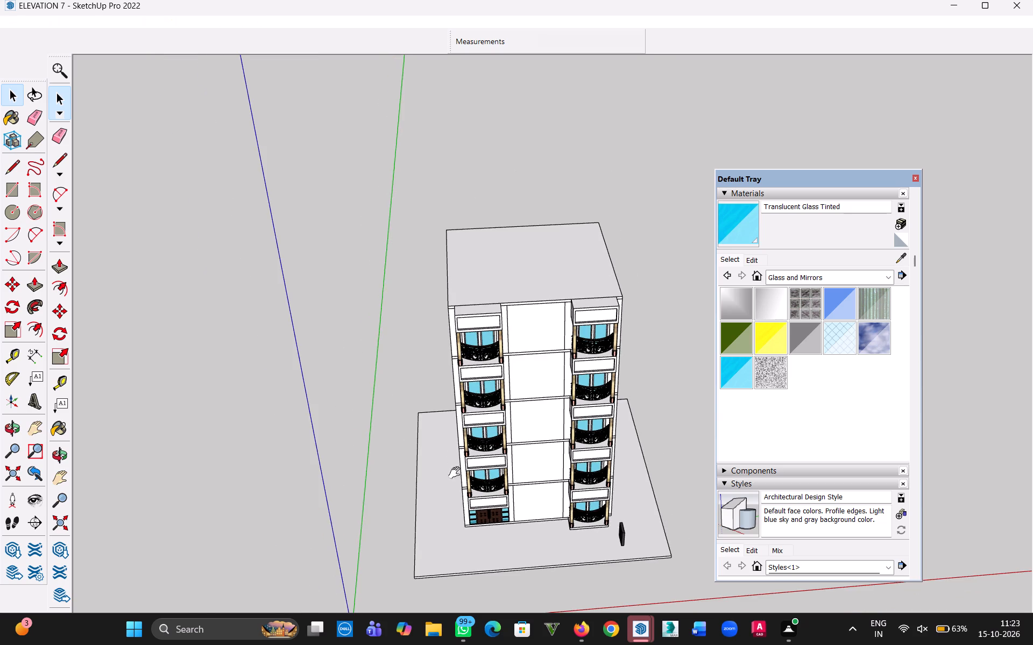
drag(457, 473, 426, 452)
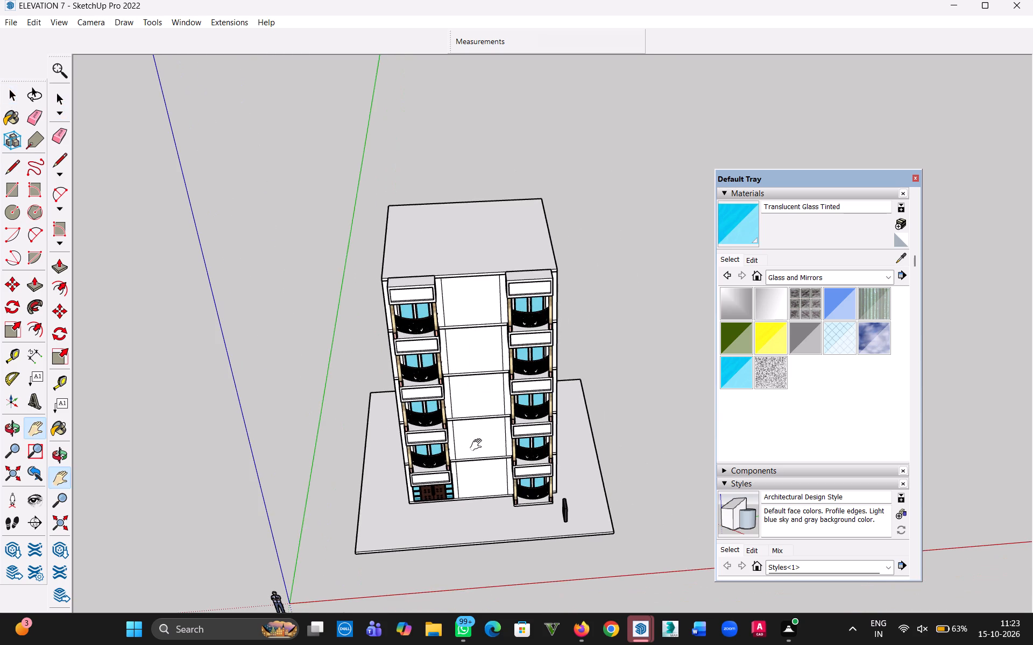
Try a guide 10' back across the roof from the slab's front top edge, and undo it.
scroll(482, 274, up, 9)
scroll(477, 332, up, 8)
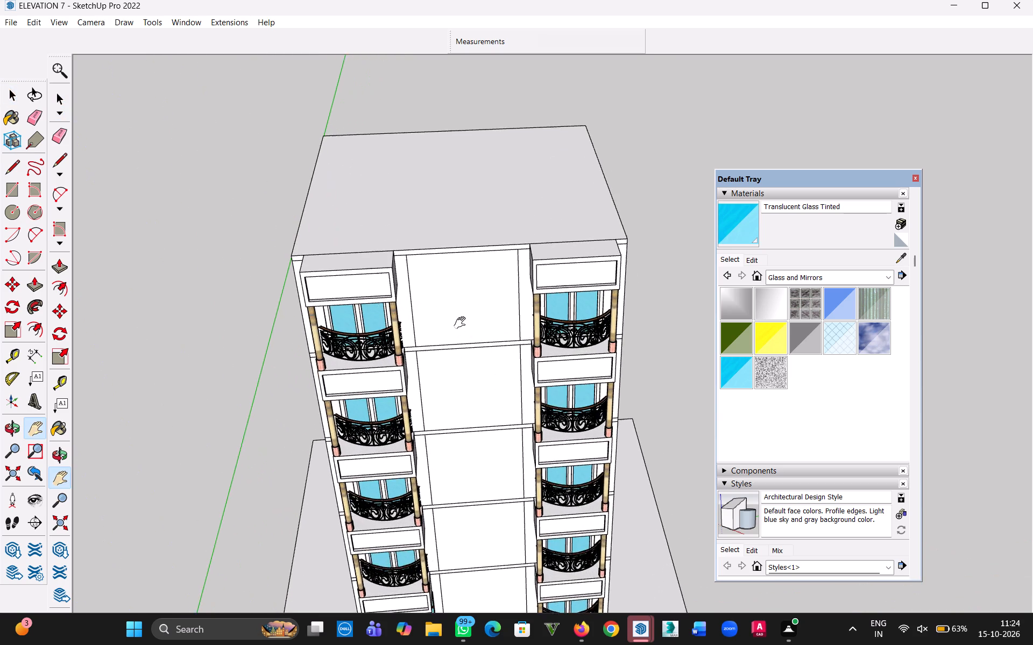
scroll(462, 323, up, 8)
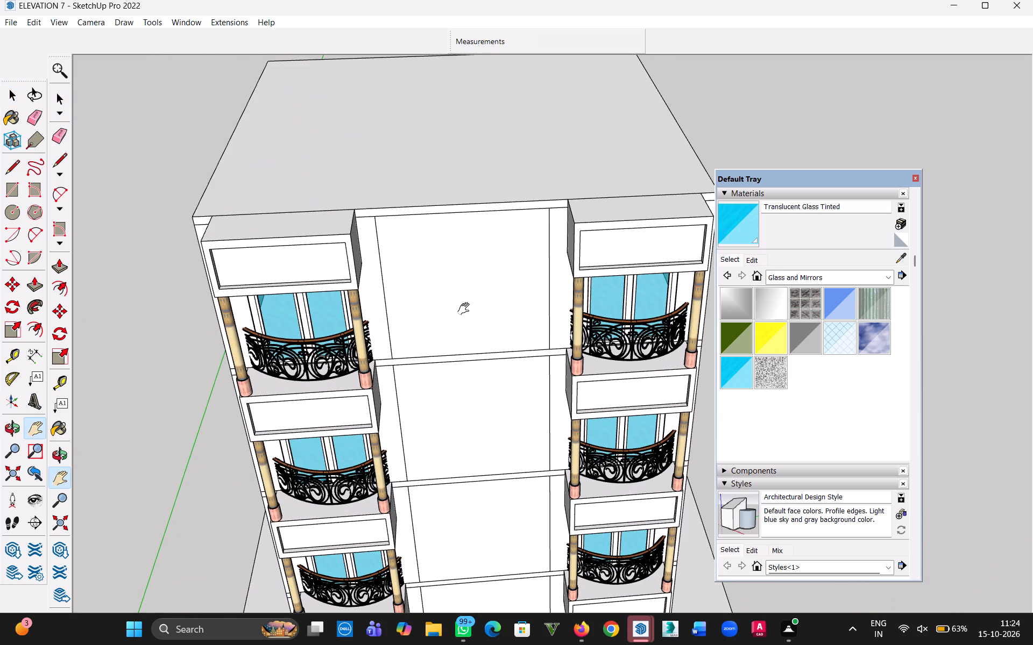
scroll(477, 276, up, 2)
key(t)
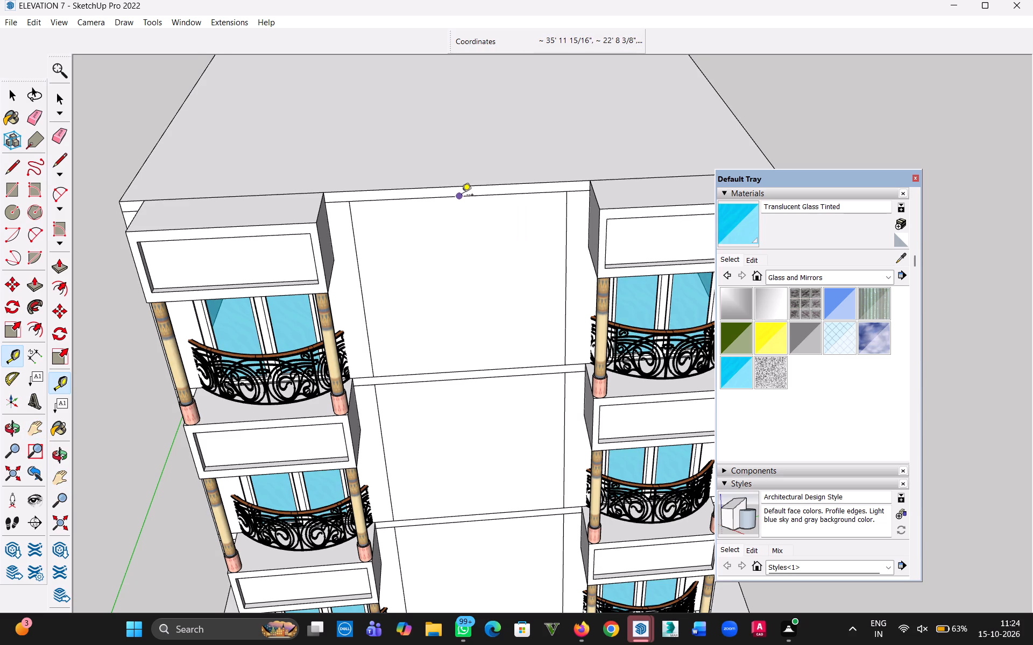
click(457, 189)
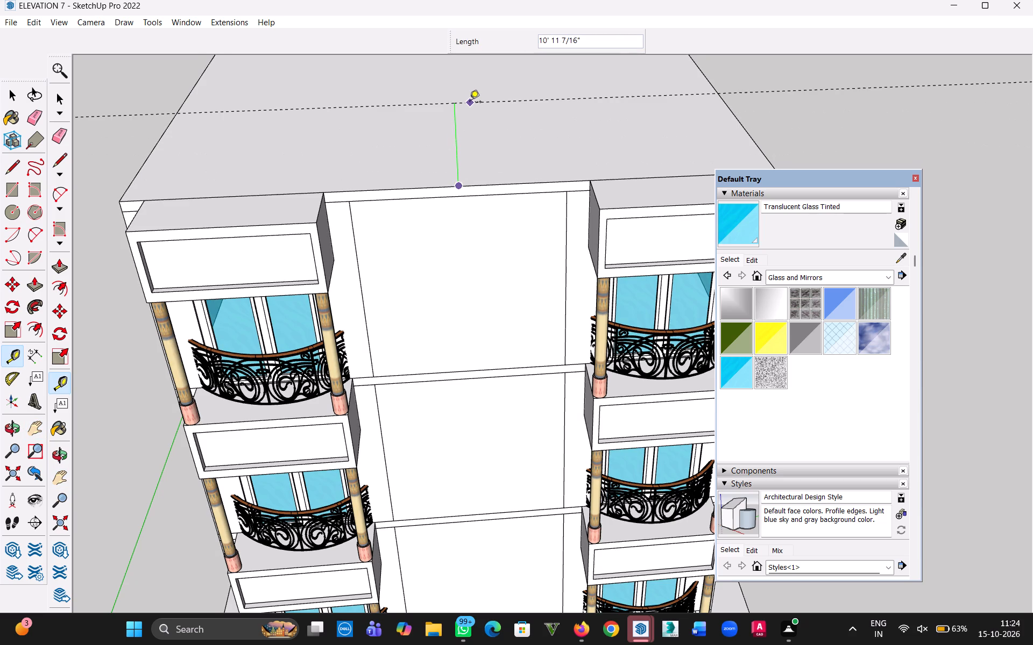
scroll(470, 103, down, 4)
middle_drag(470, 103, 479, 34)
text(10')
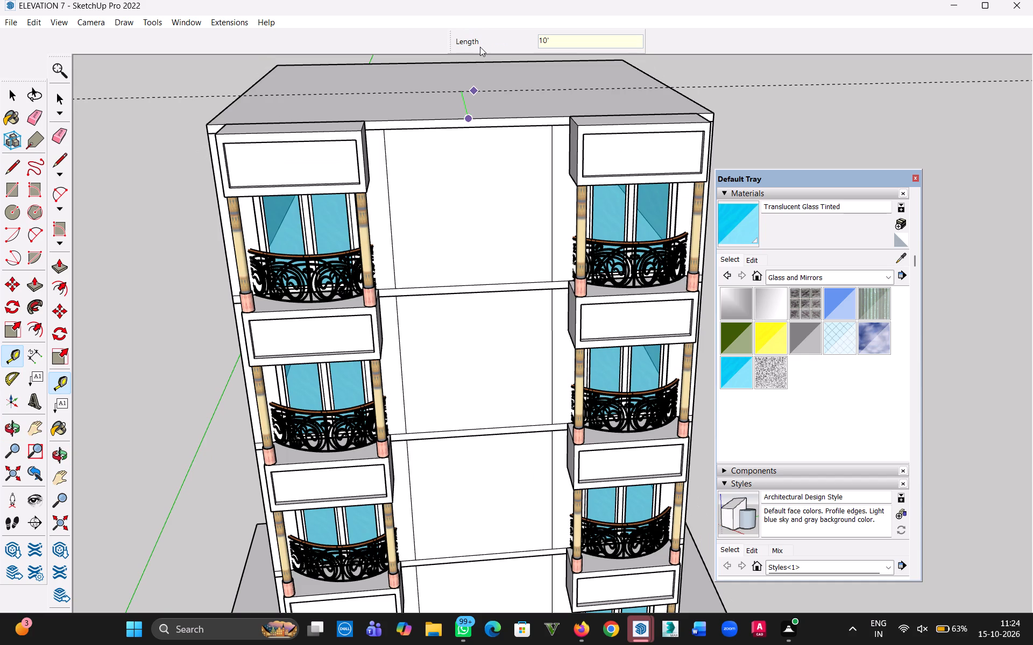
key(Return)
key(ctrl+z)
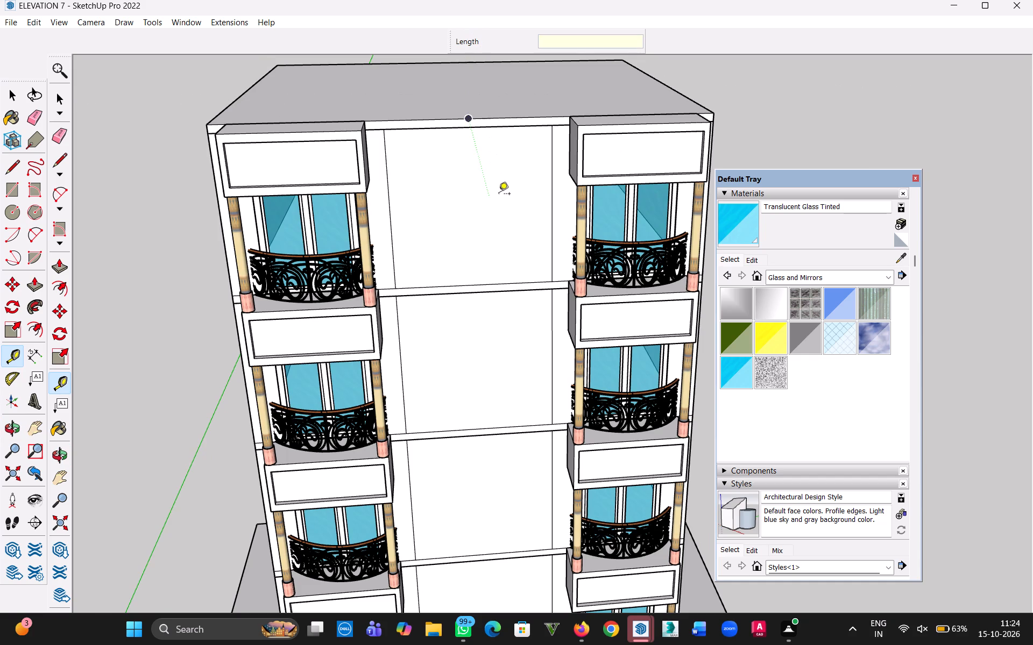
Place a horizontal guide 10' above the front top edge of the roof slab.
key(h)
drag(500, 190, 454, 495)
key(Escape)
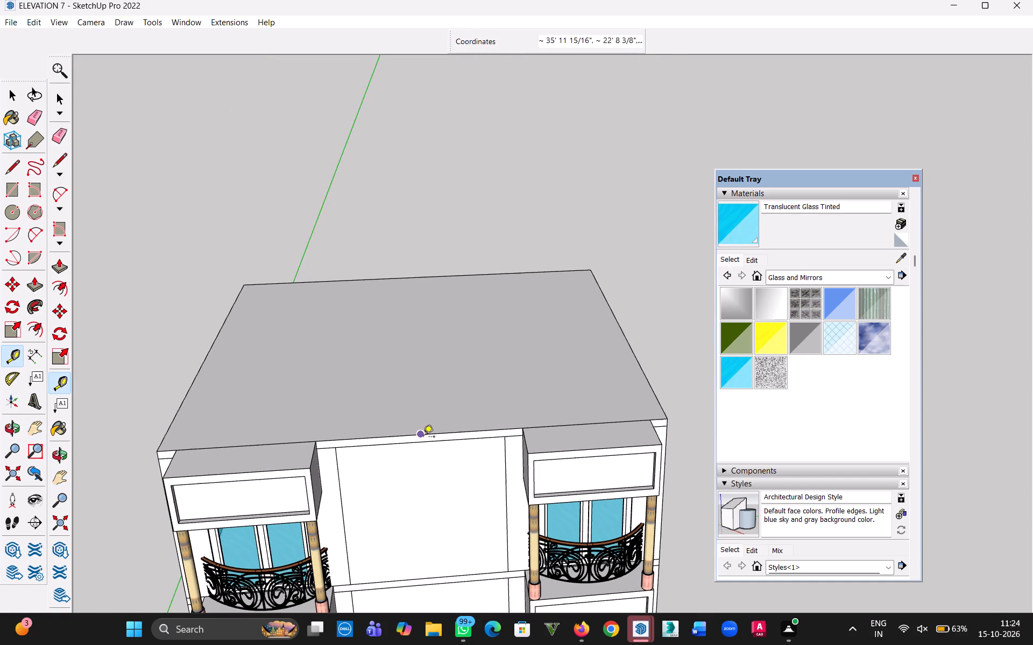
click(425, 436)
middle_drag(427, 256, 430, 253)
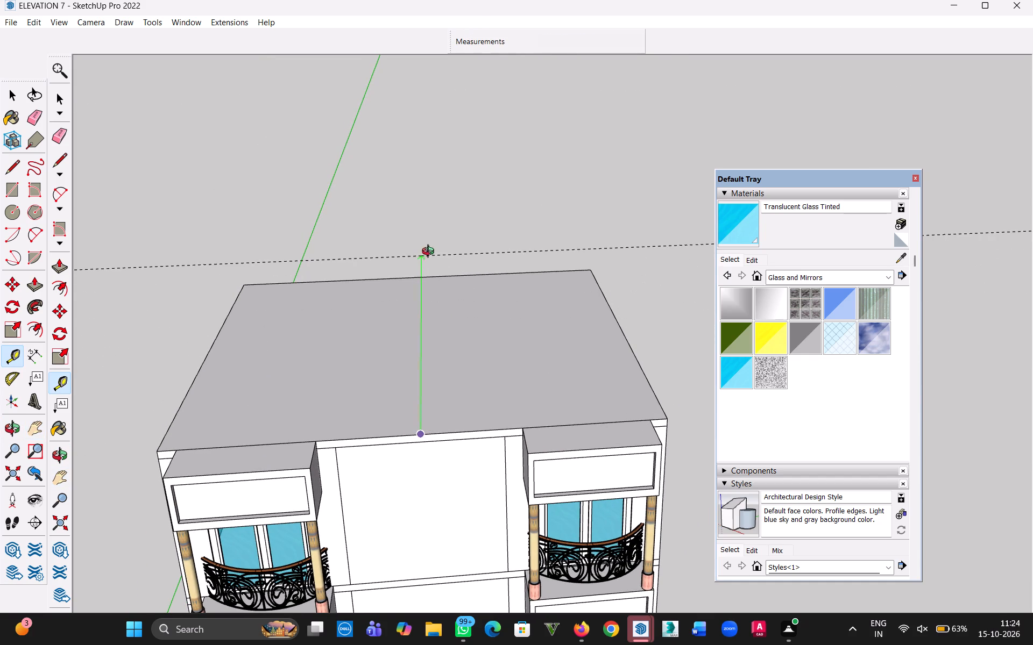
middle_drag(430, 253, 589, 182)
text(10')
key(Return)
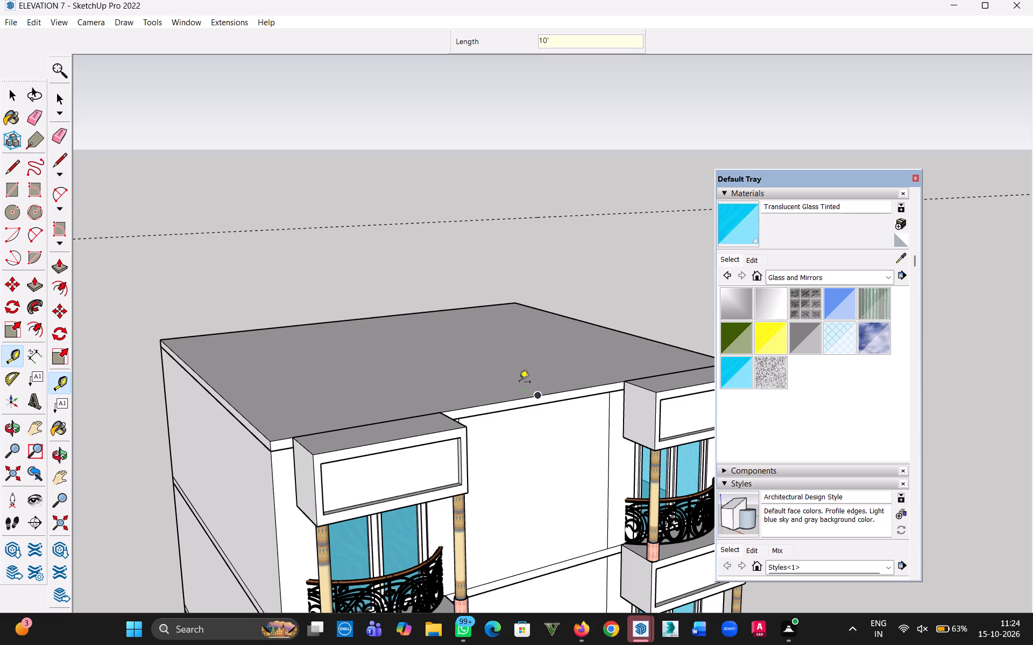
Place a vertical guide 10' in from the facade's outer vertical edge on the main-door side, along the blank central bay.
key(t)
middle_drag(504, 412, 415, 421)
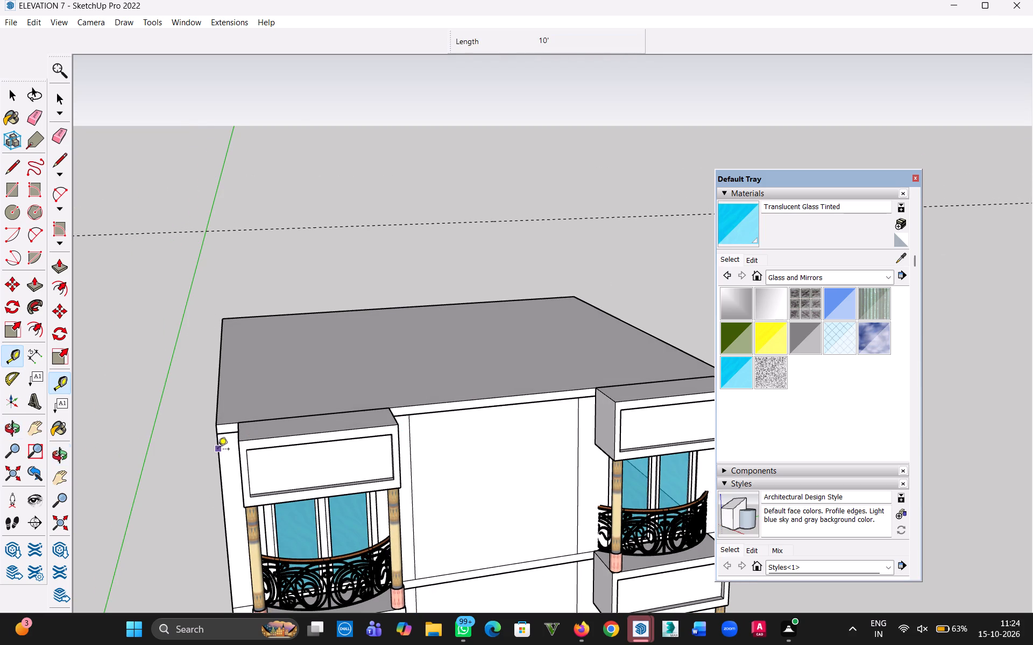
click(218, 450)
click(413, 437)
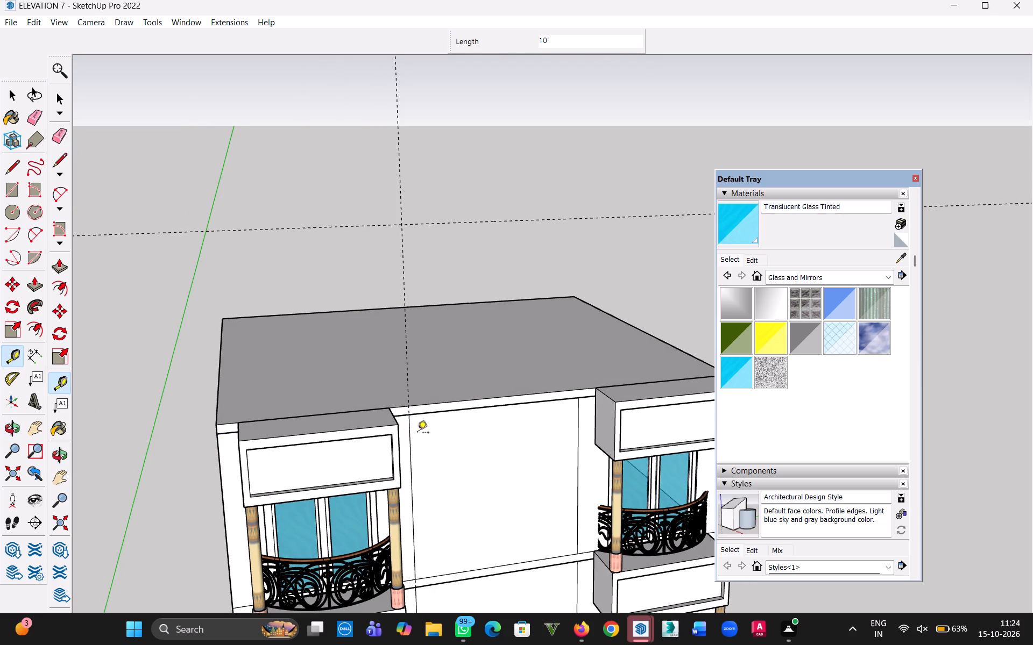
Draw a 10' by 62' 6" rectangle over the central bay, from the guide intersection above the roof to the wall's base.
key(r)
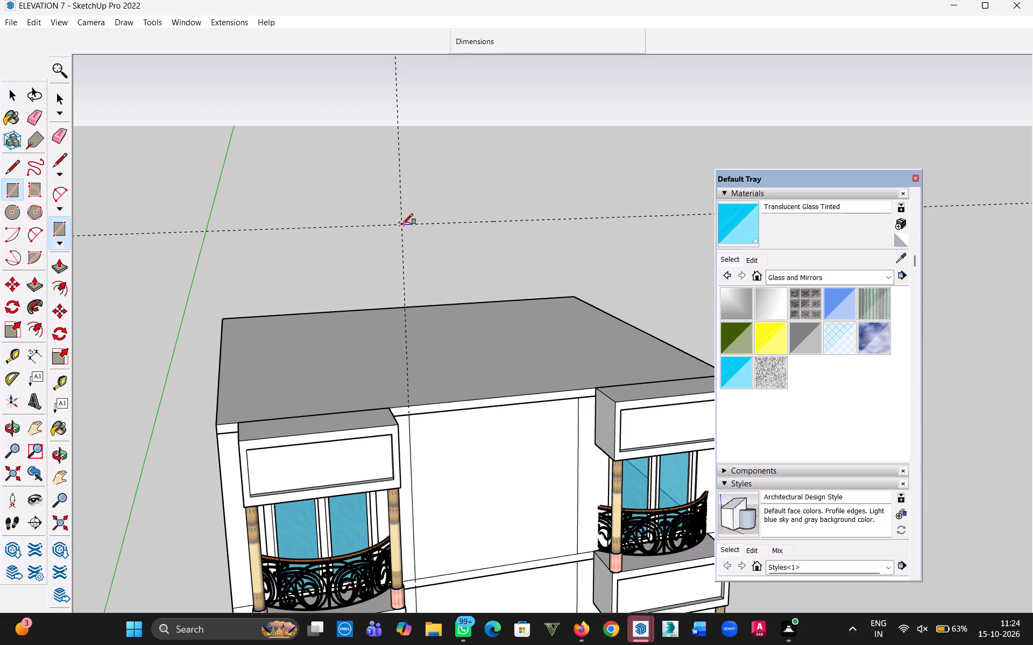
click(402, 224)
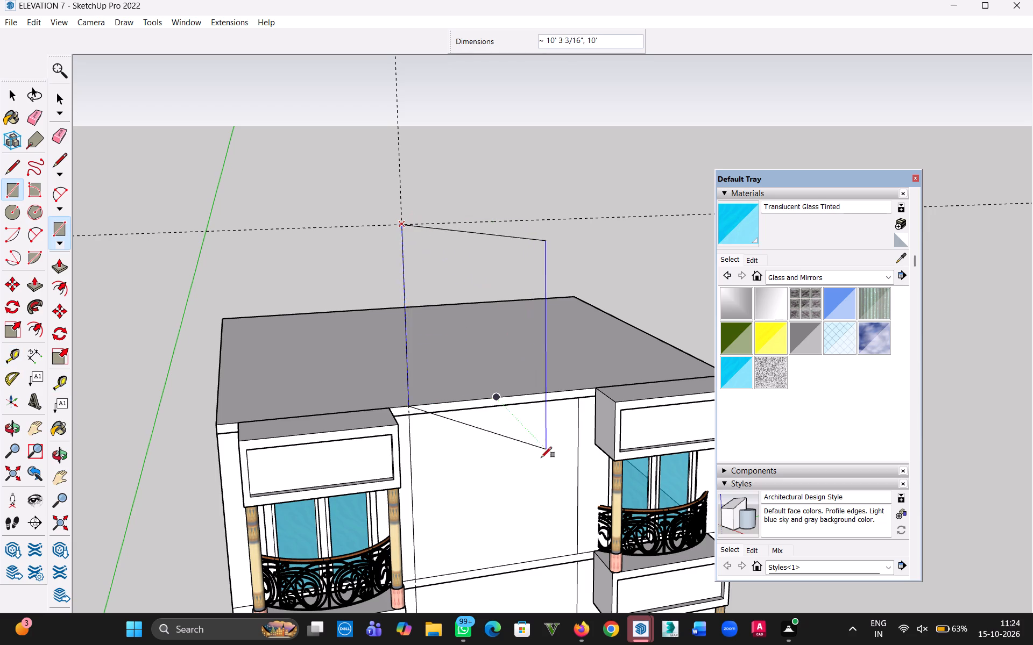
key(h)
drag(547, 475, 470, 47)
drag(437, 575, 457, 303)
key(Escape)
scroll(529, 478, up, 6)
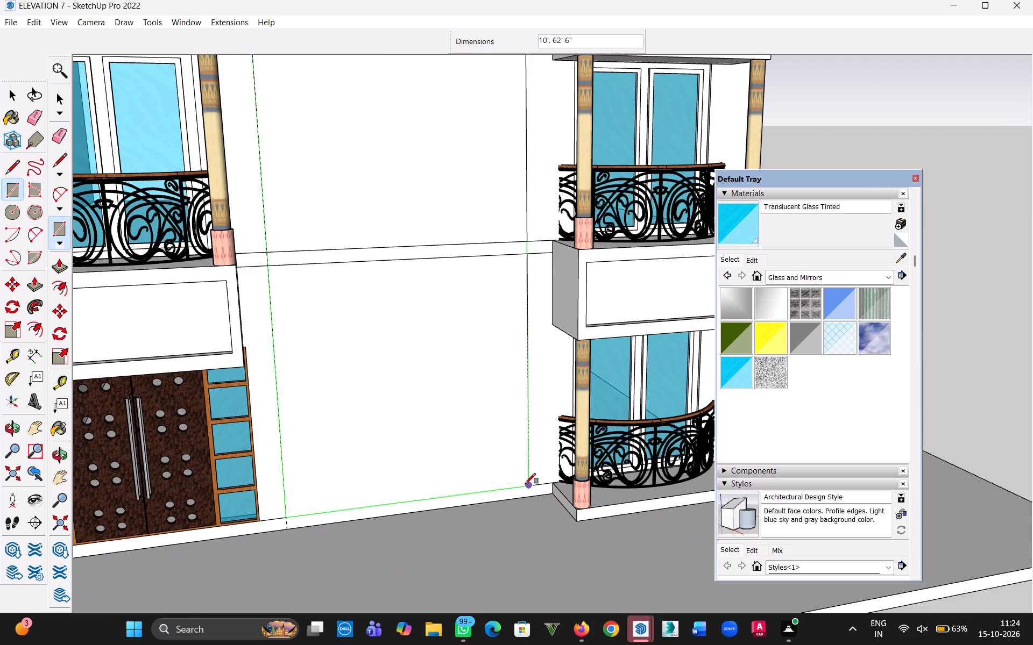
scroll(519, 468, up, 4)
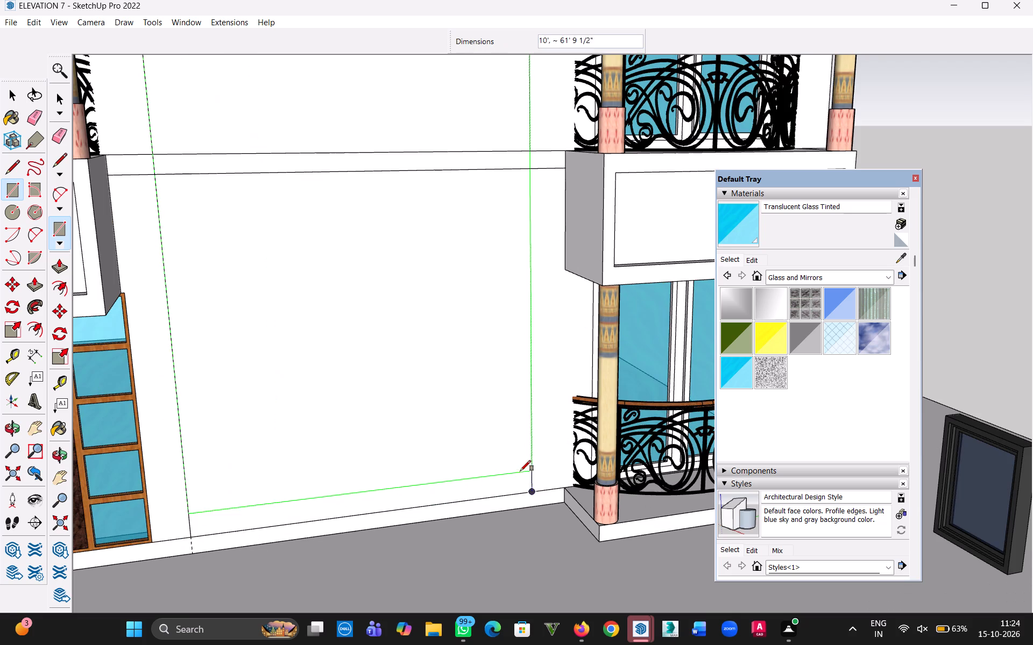
click(533, 493)
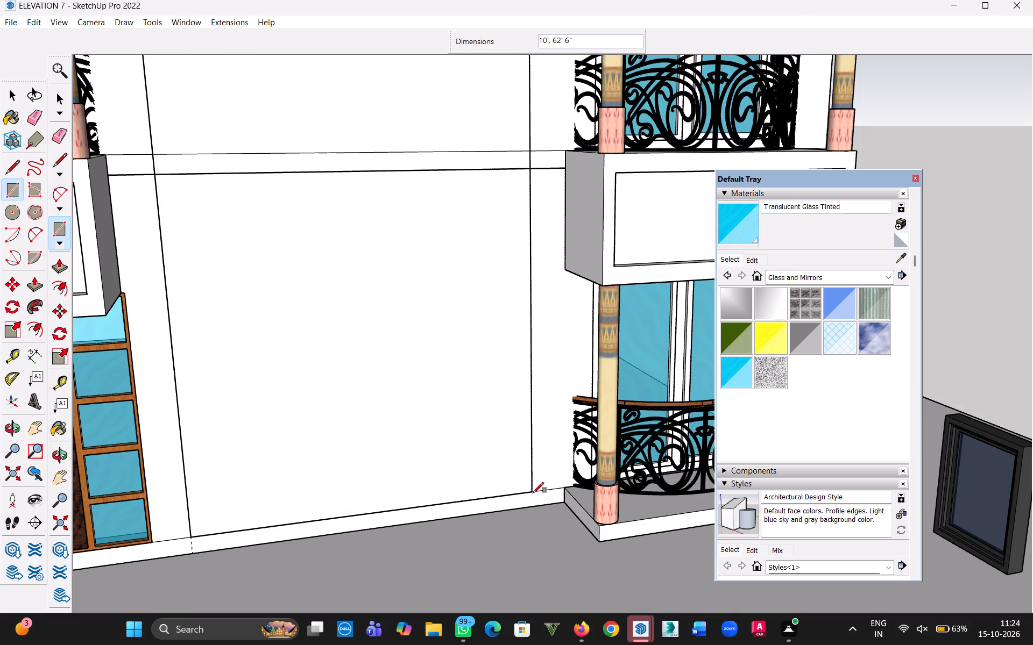
Extrude the tall central rectangle 2" outward from the facade.
scroll(223, 279, down, 4)
click(6, 84)
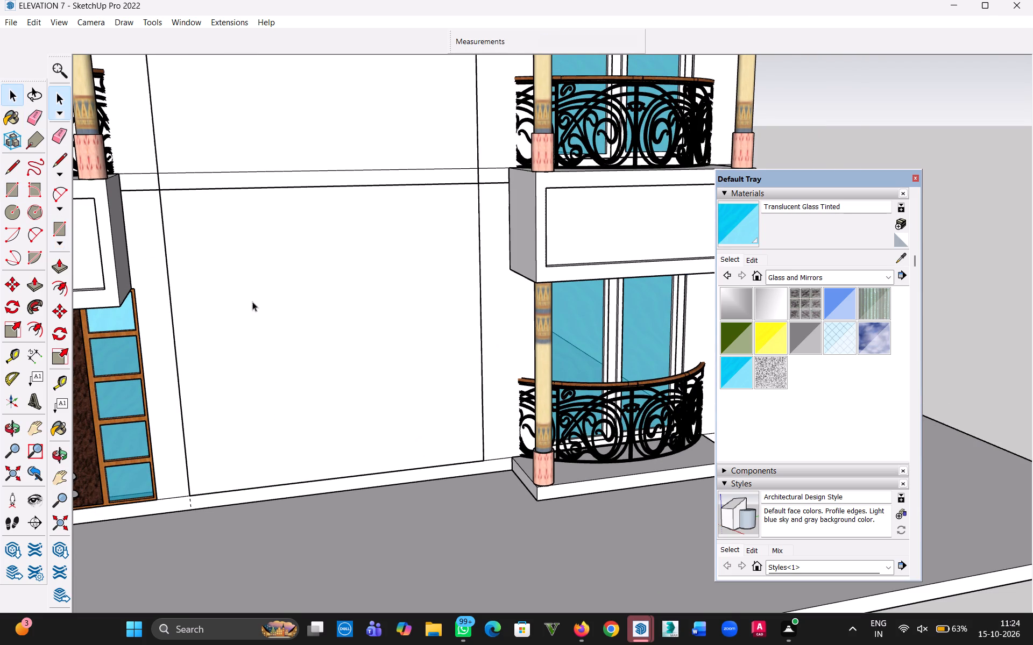
key(p)
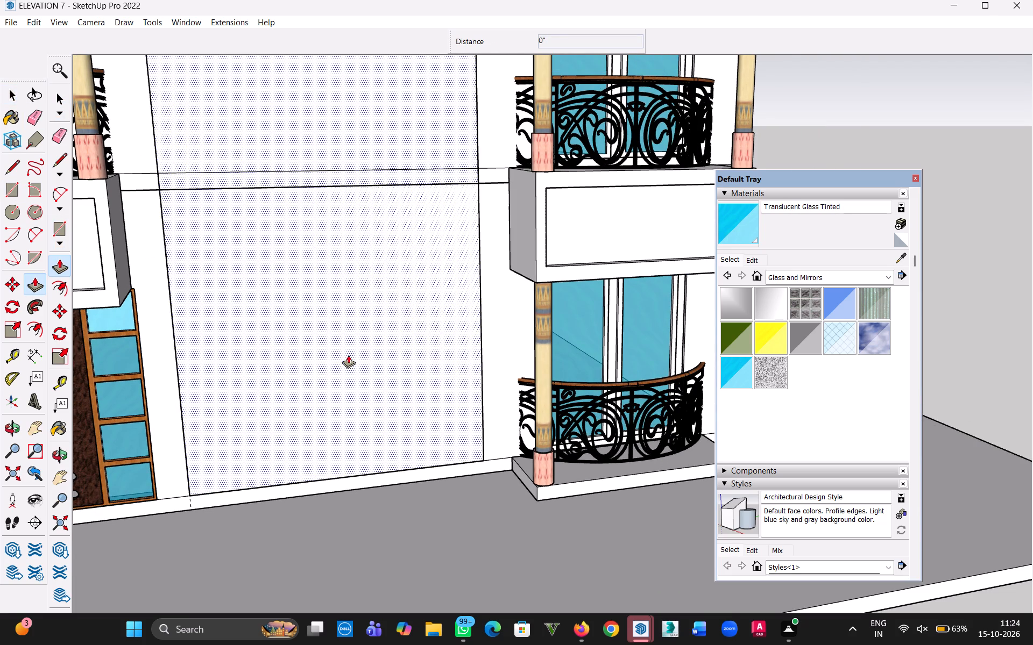
click(330, 343)
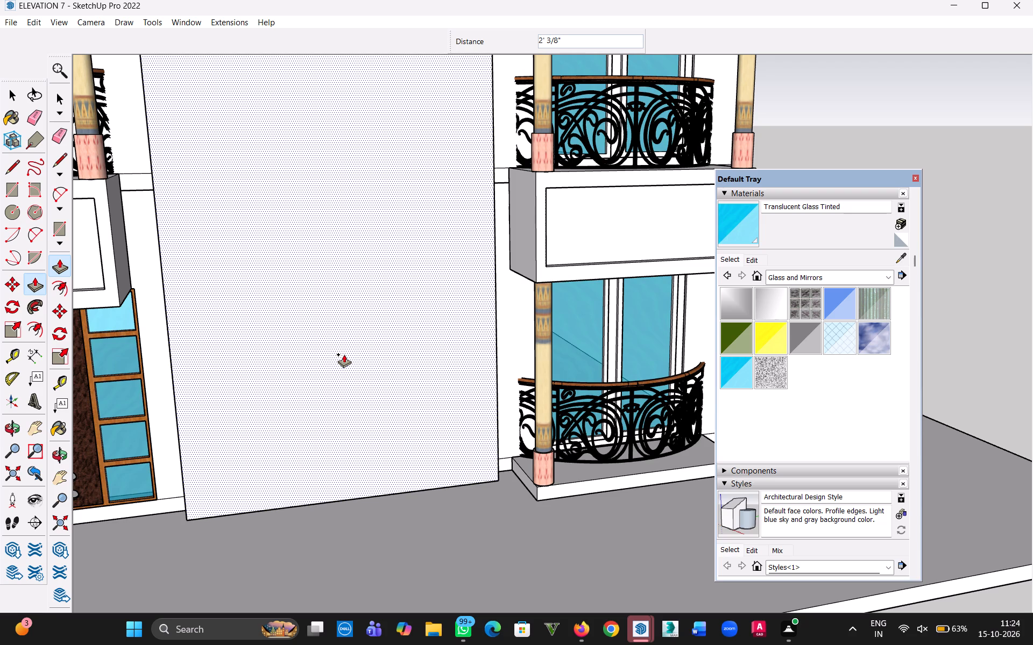
key(2)
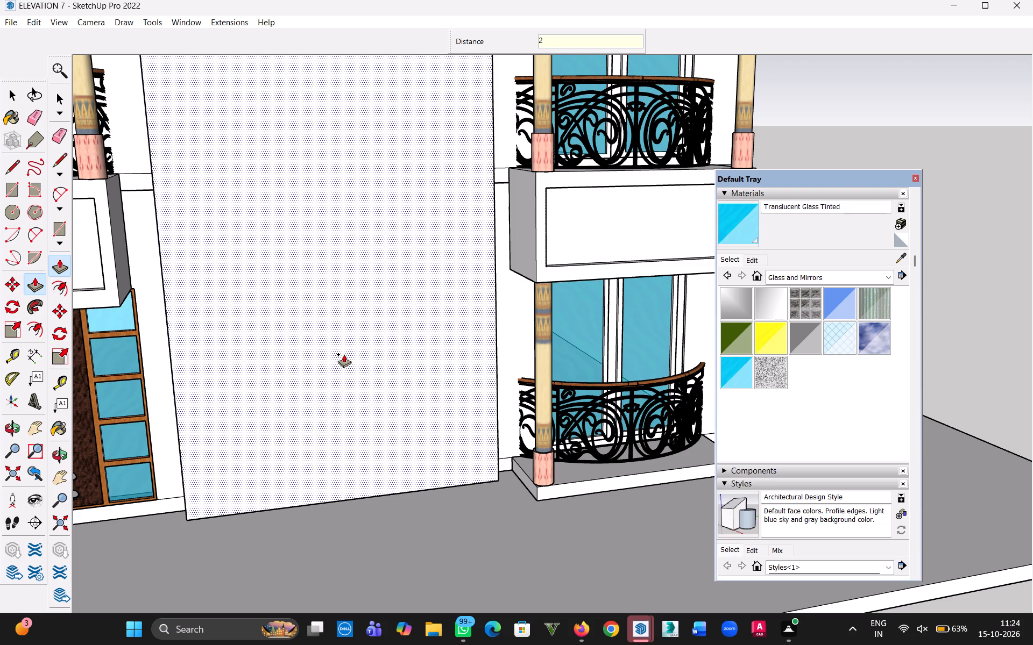
key(shift+quotedbl)
key(Return)
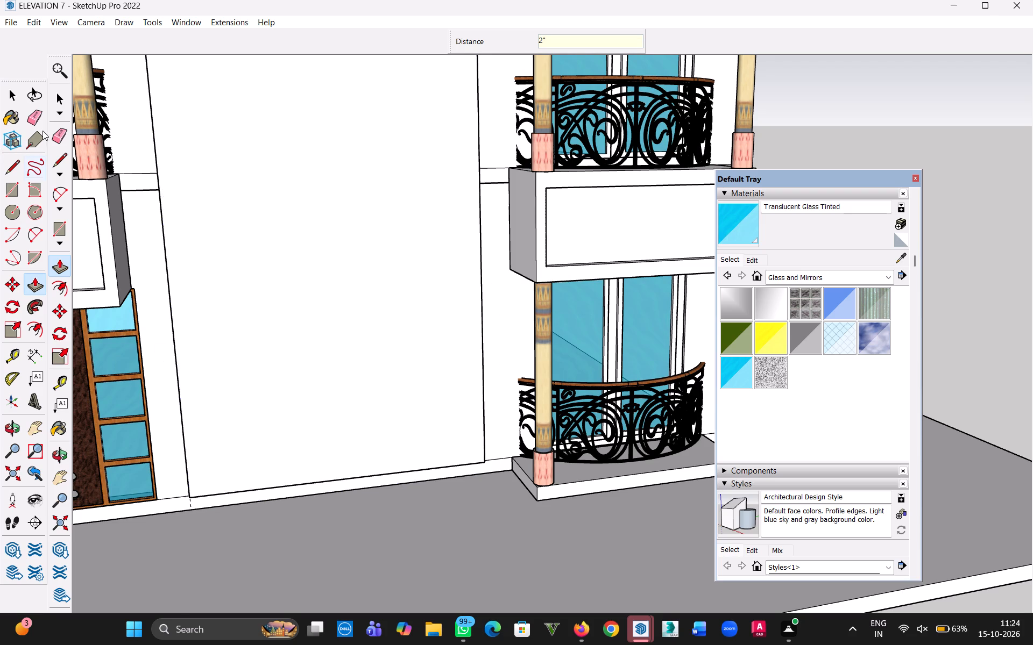
Group the tall central panel's geometry.
click(15, 105)
triple_click(317, 221)
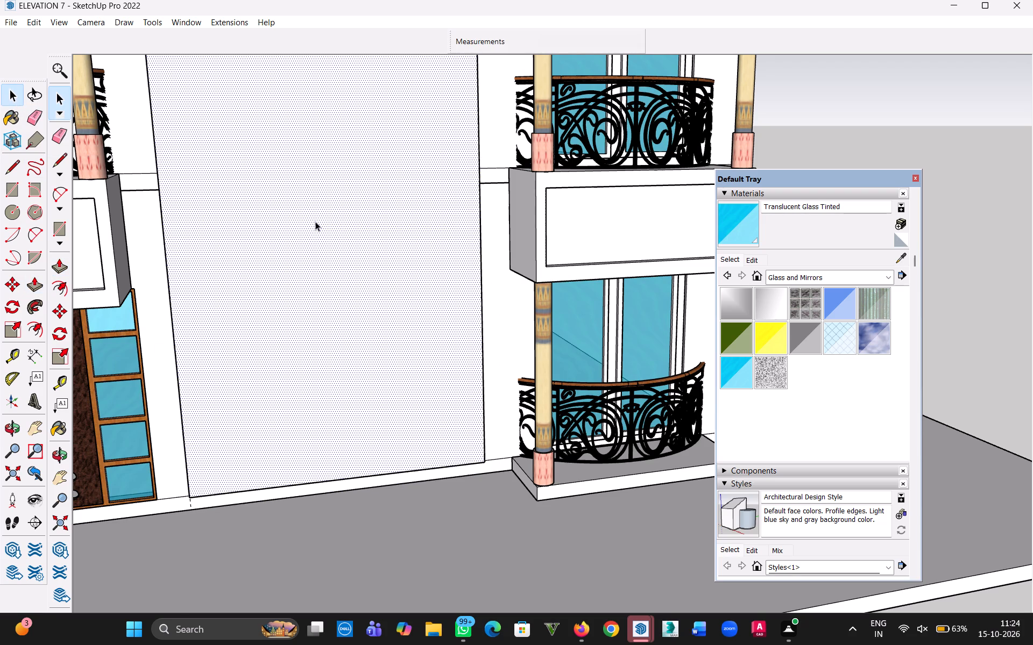
right_click(315, 221)
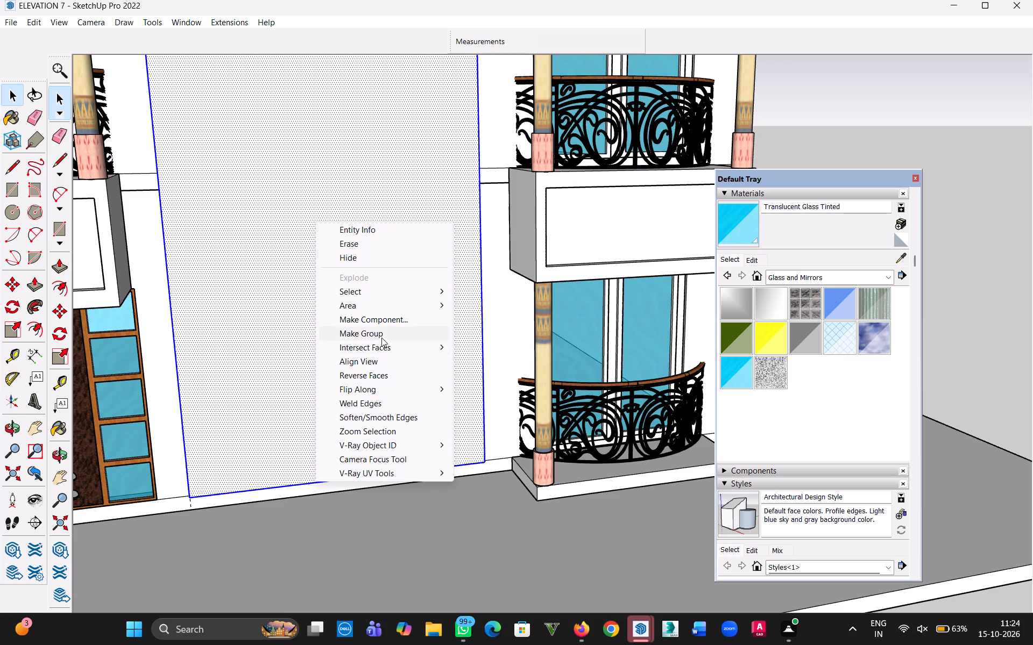
click(381, 338)
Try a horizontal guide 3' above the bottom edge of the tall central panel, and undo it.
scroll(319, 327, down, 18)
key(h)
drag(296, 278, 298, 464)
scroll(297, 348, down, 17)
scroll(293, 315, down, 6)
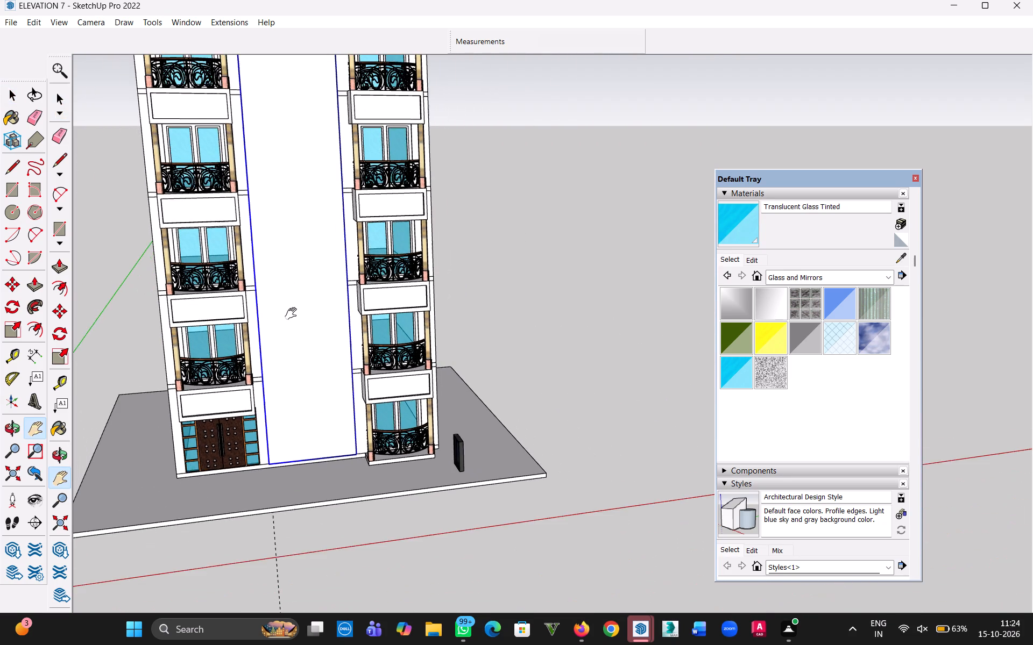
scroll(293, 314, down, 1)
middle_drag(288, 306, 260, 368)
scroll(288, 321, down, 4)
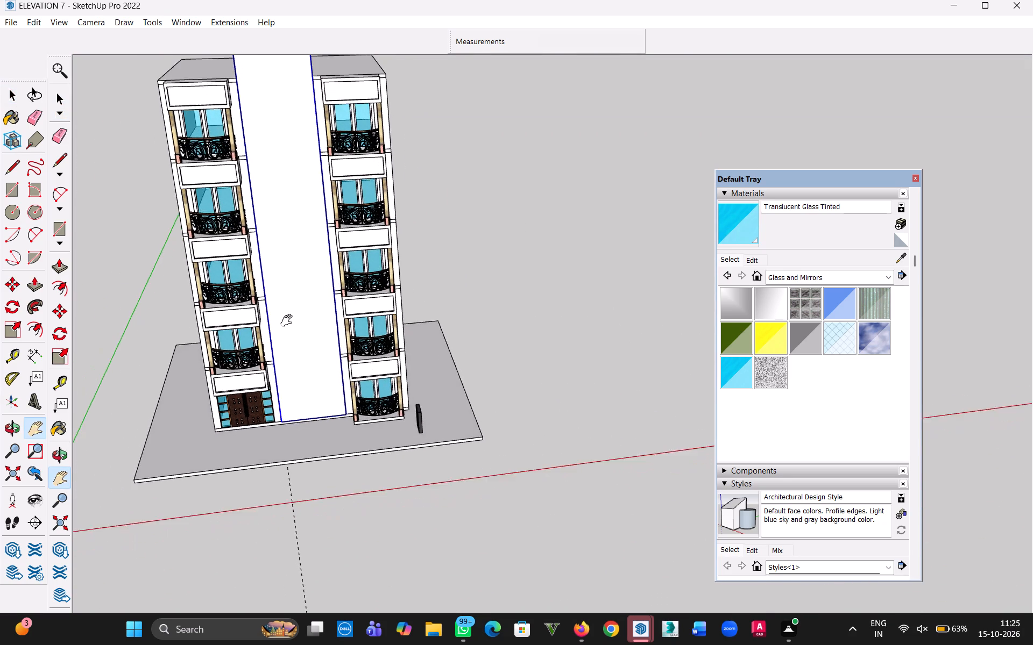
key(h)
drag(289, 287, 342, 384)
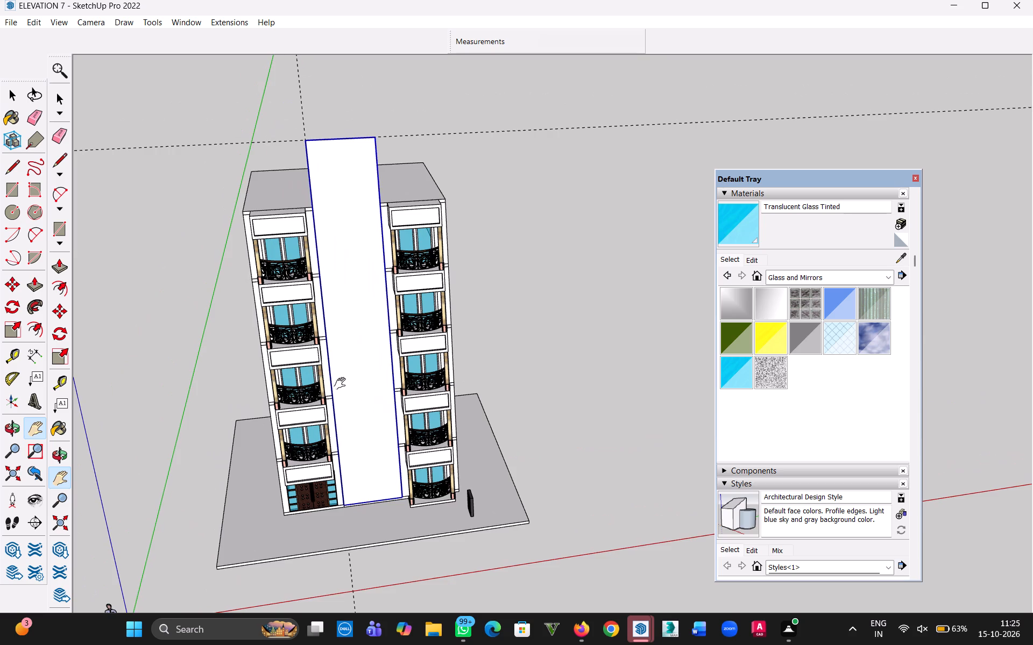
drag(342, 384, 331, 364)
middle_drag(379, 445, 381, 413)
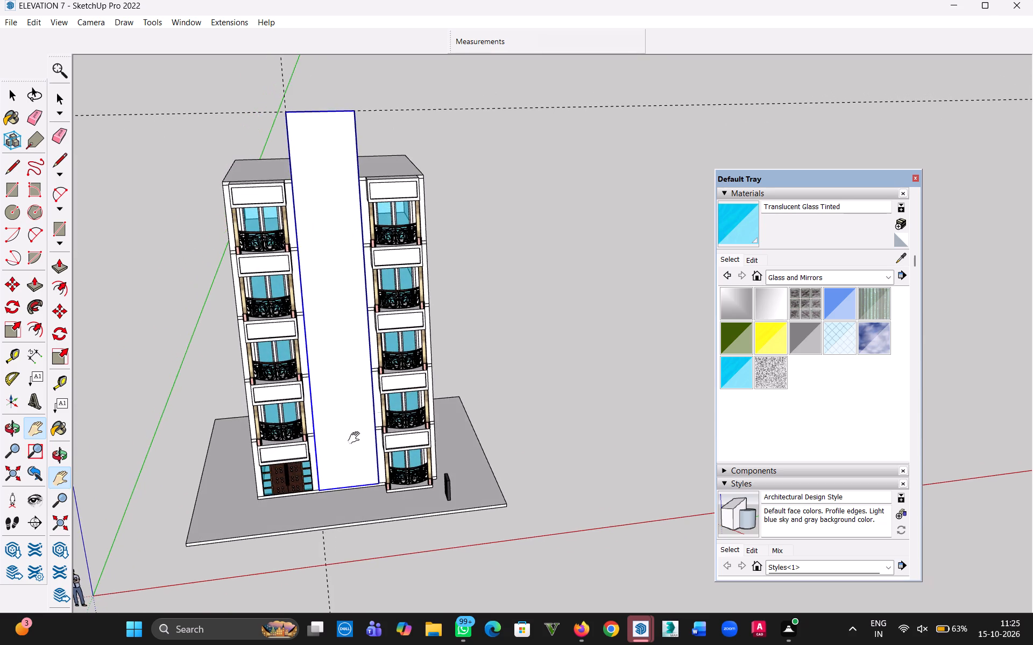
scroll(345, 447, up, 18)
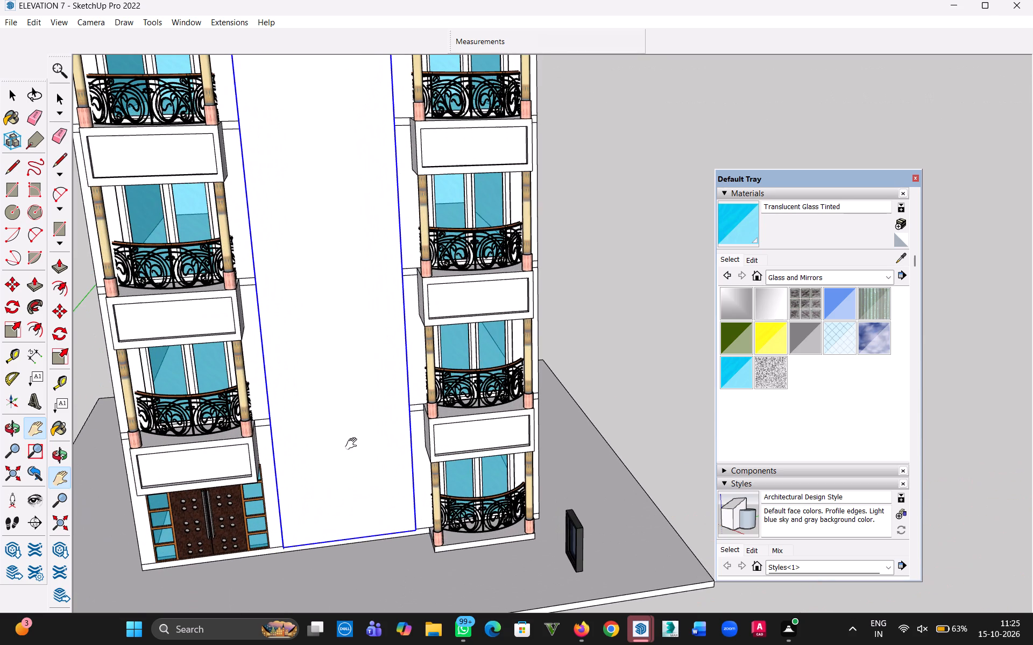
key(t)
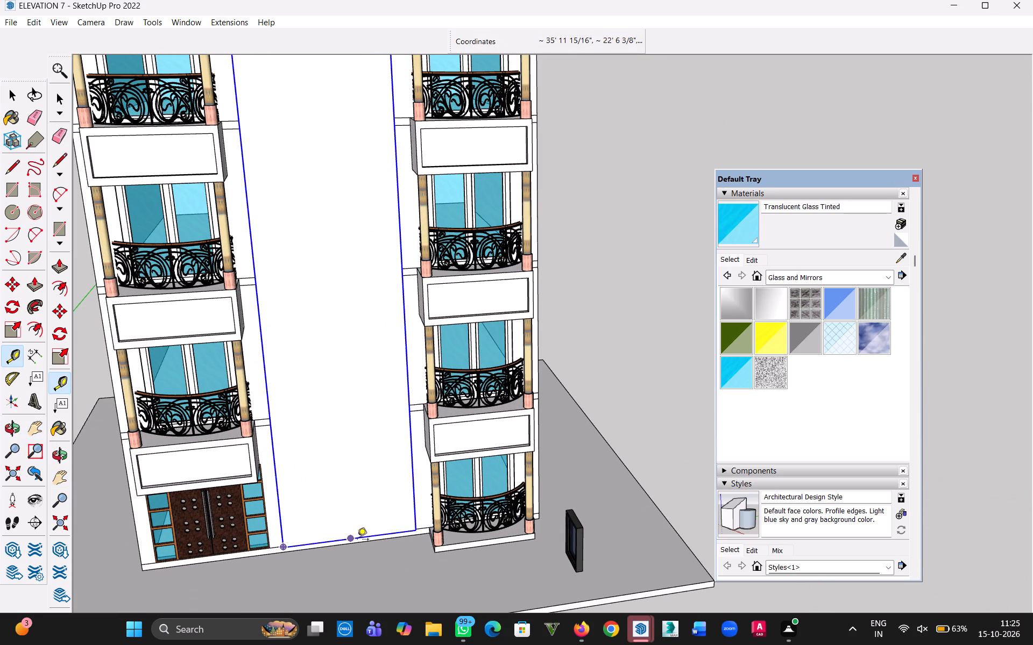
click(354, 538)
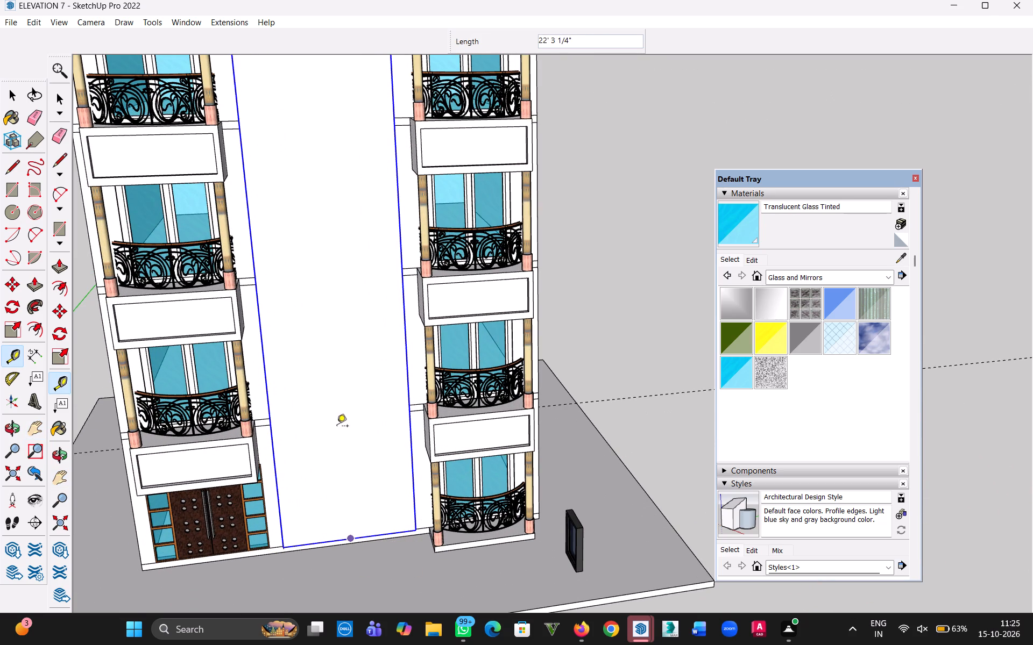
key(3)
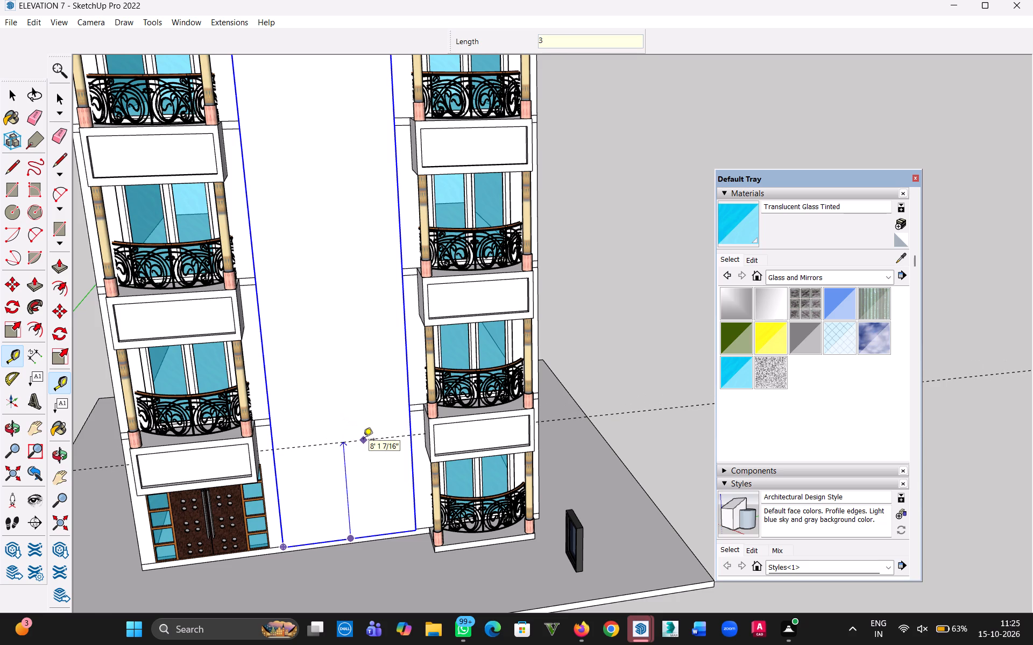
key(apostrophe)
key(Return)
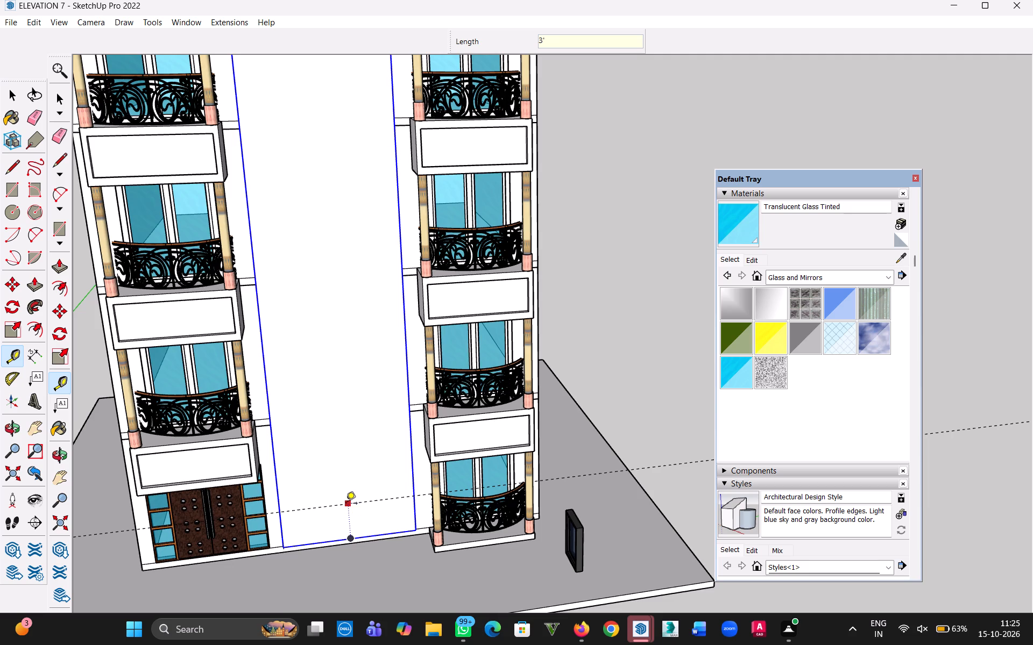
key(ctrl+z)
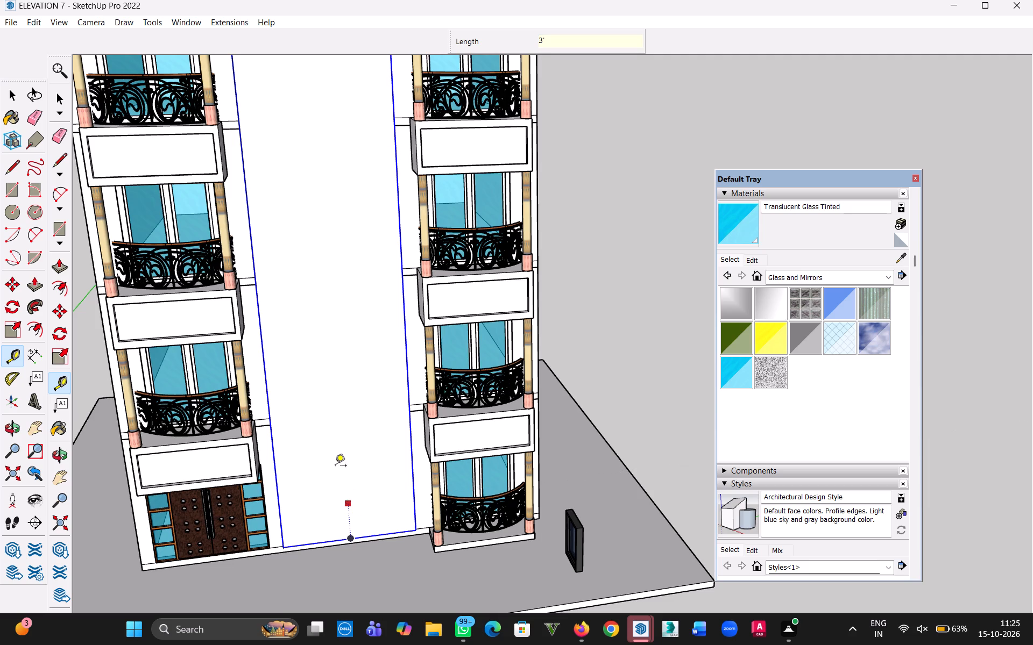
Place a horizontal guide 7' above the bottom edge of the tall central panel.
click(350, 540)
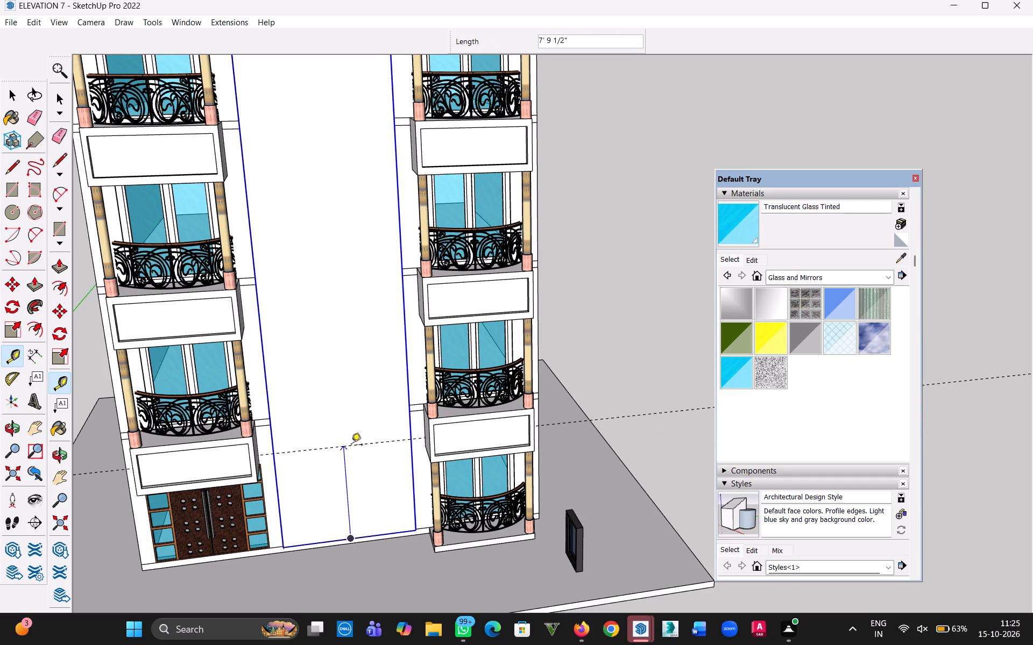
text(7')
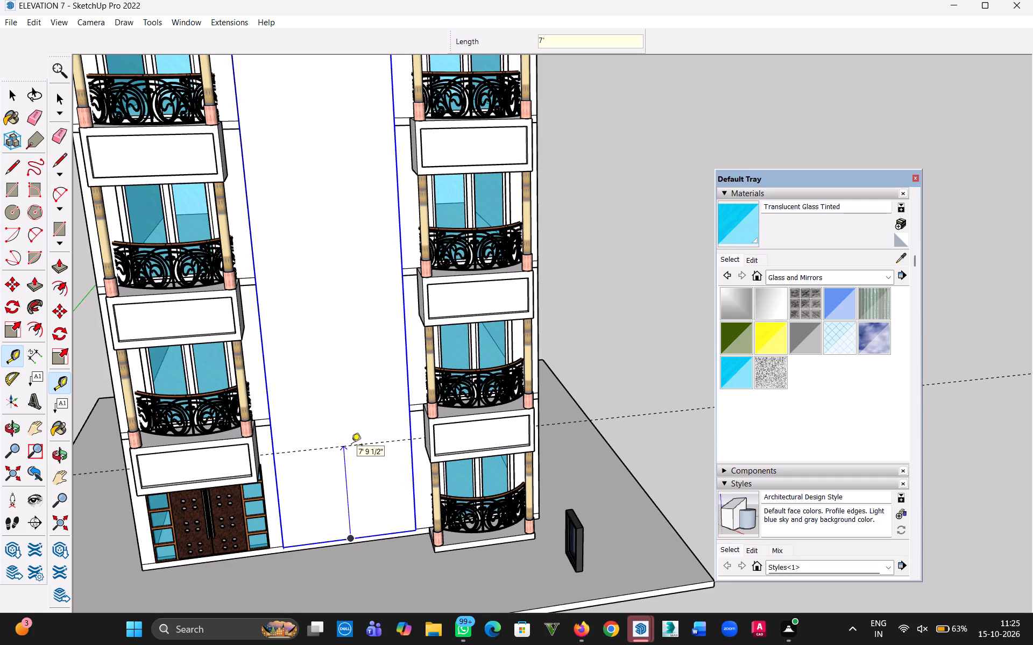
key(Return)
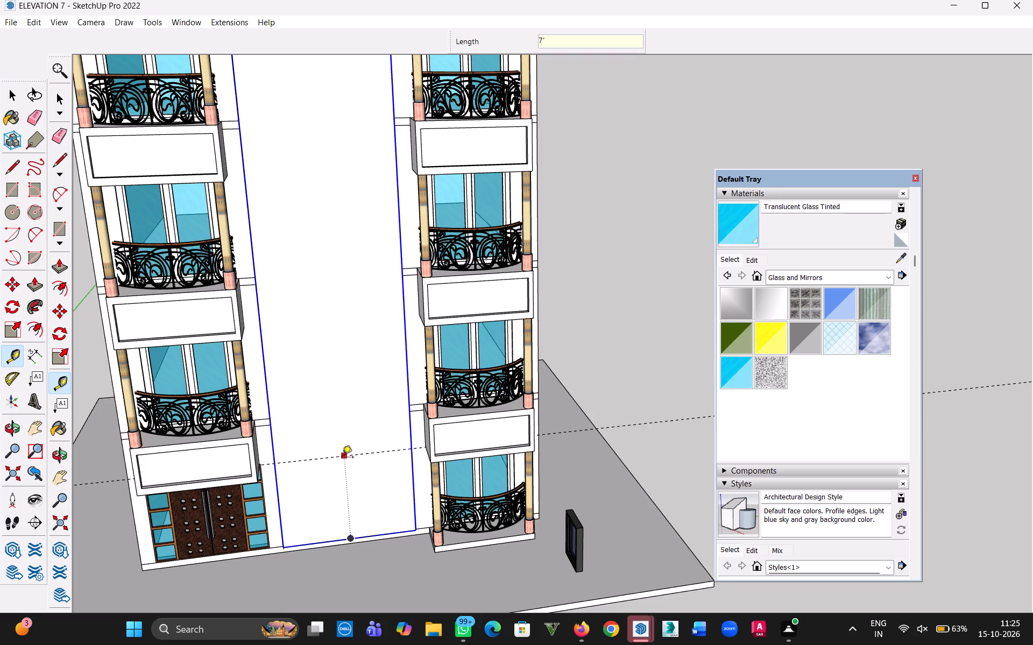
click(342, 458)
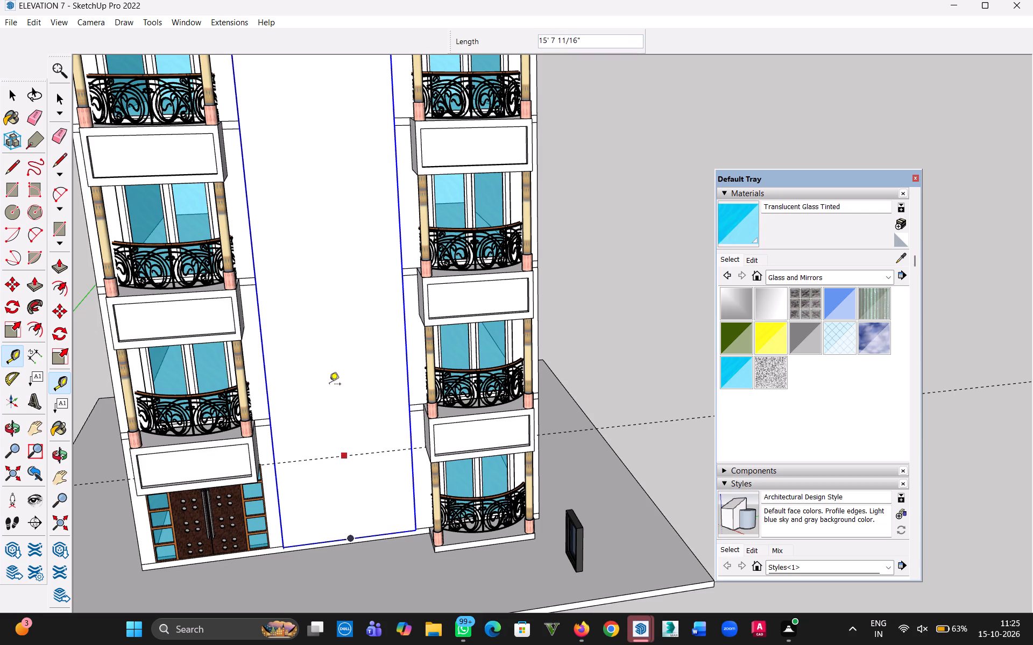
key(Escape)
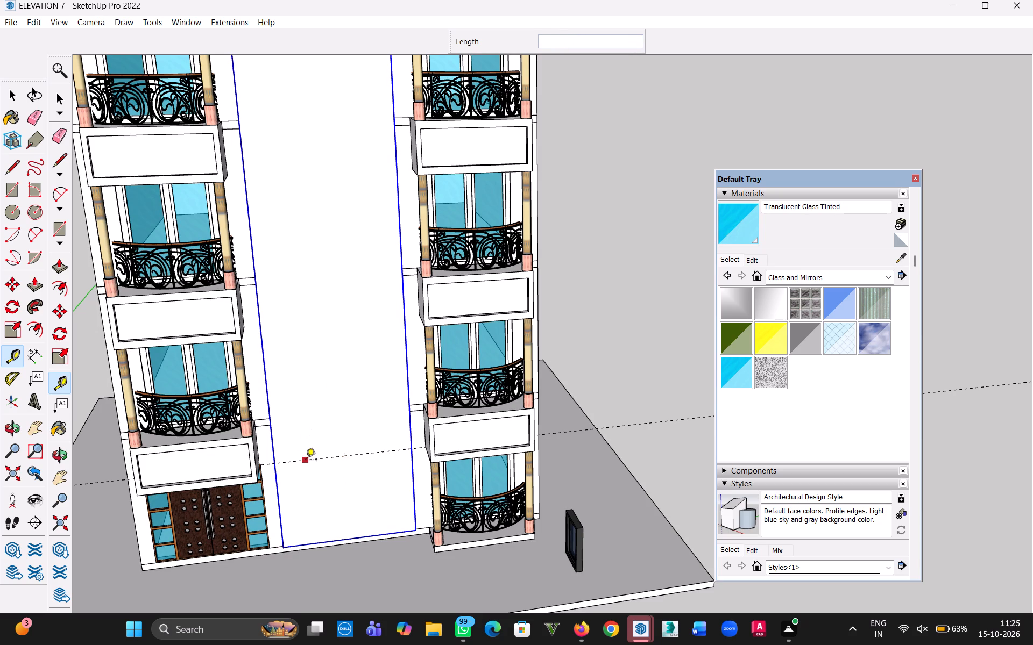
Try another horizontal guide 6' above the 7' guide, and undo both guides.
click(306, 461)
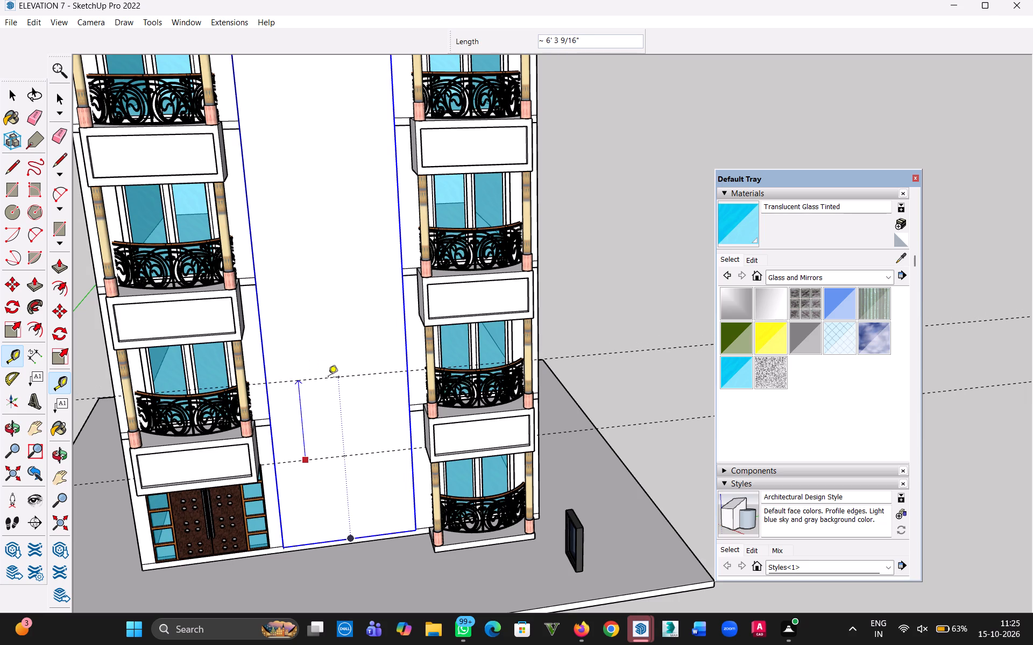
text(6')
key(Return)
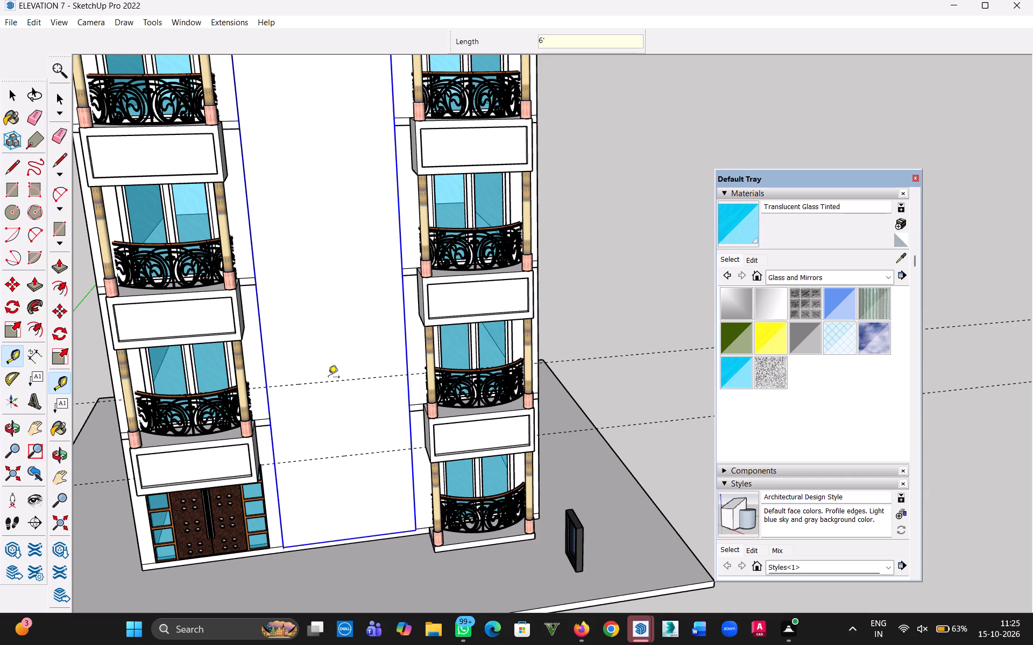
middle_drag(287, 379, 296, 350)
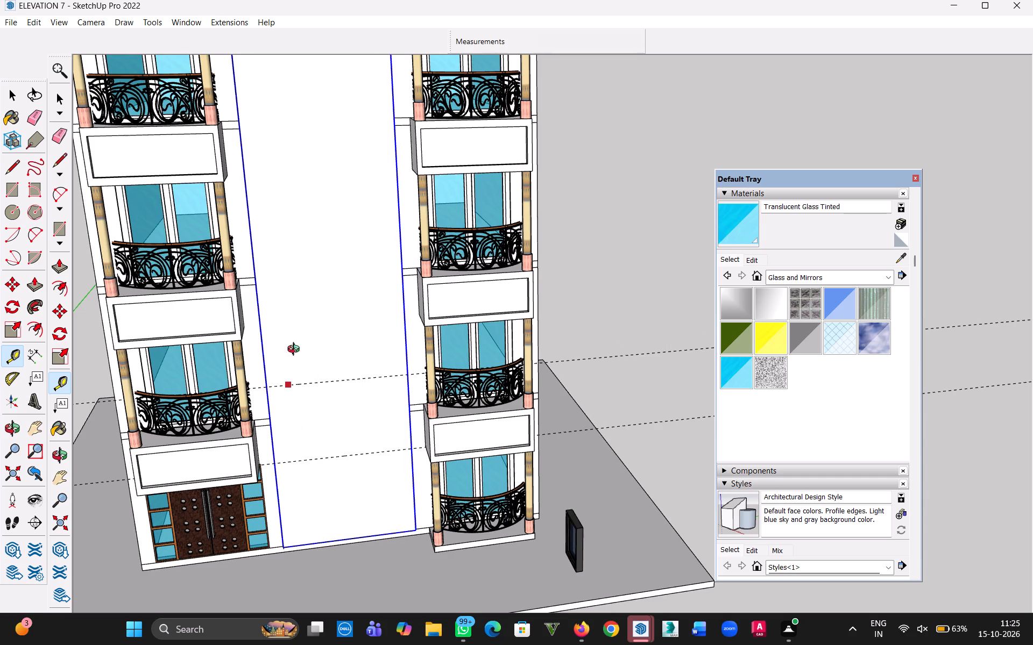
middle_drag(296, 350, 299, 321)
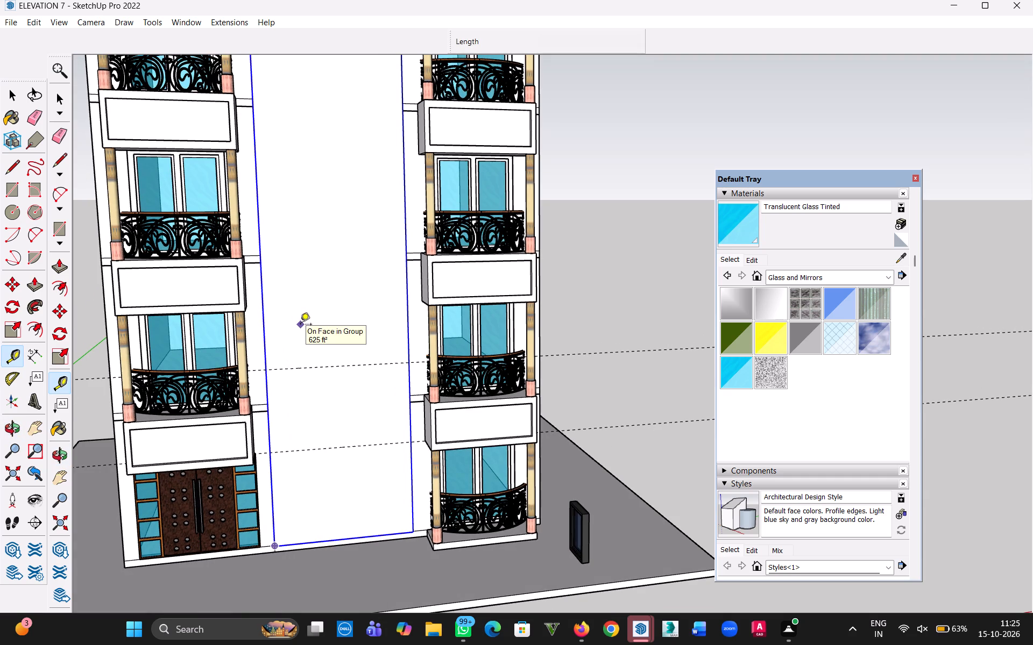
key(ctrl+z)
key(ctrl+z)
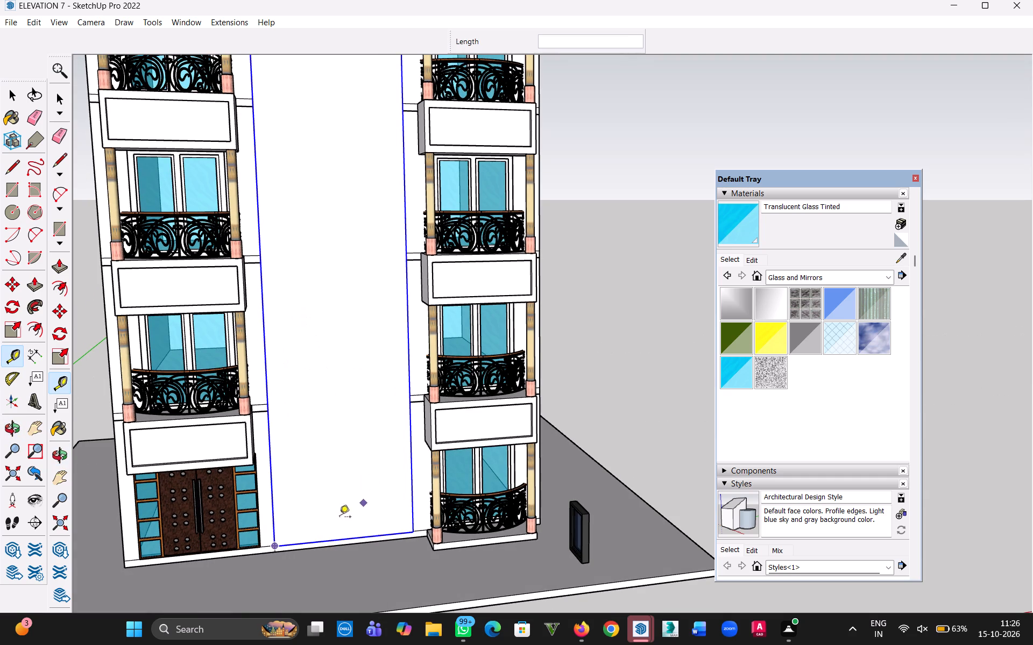
Place a horizontal guide 8' above the central panel's bottom edge and another 4' 6" above that guide.
click(331, 541)
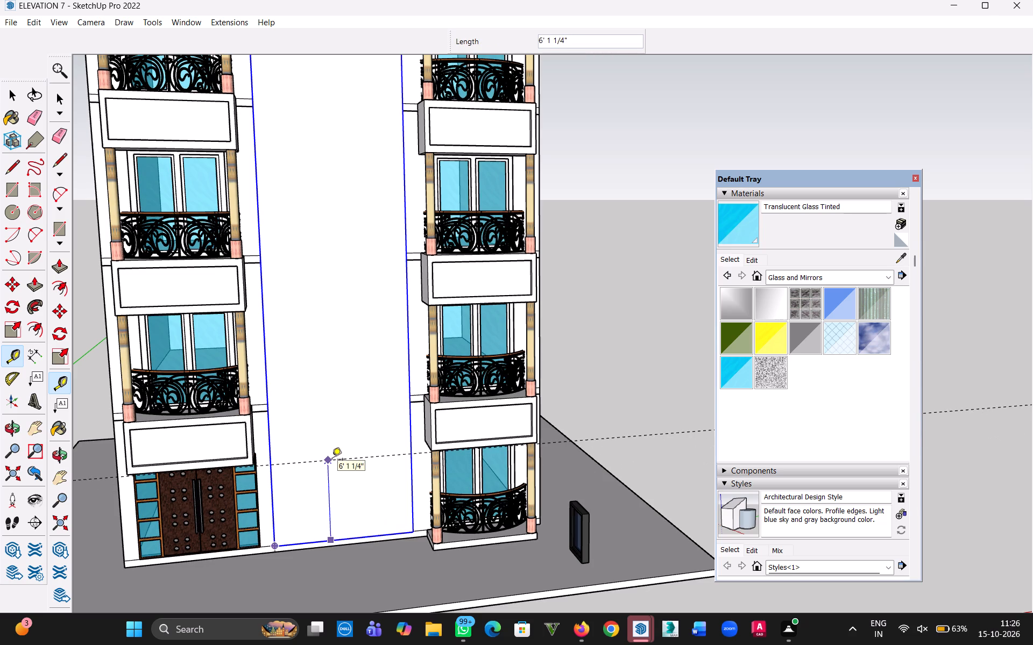
text(8')
key(Return)
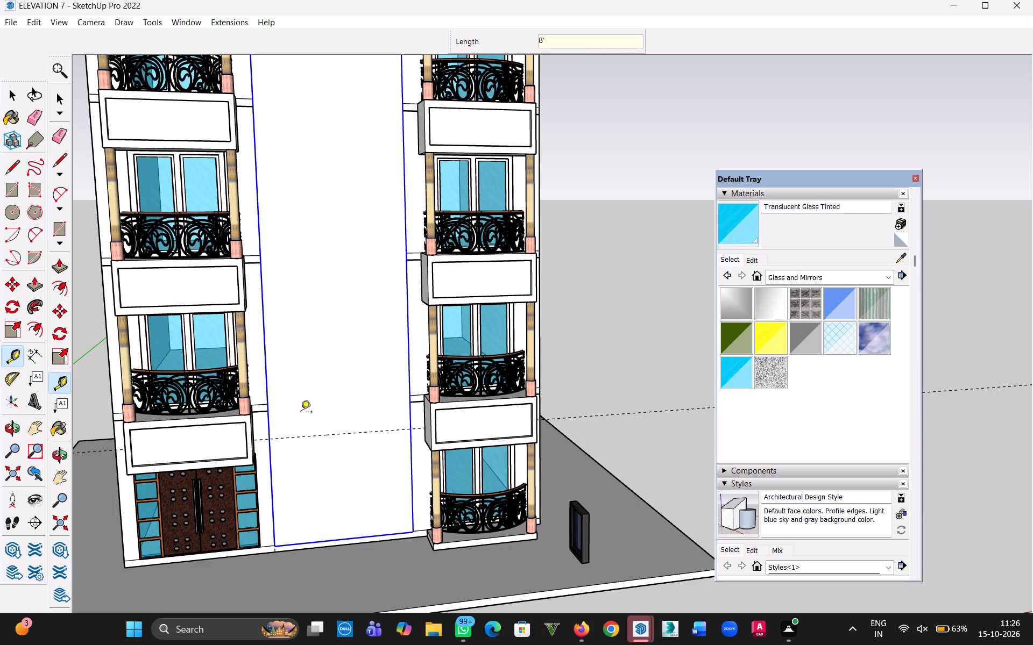
click(319, 438)
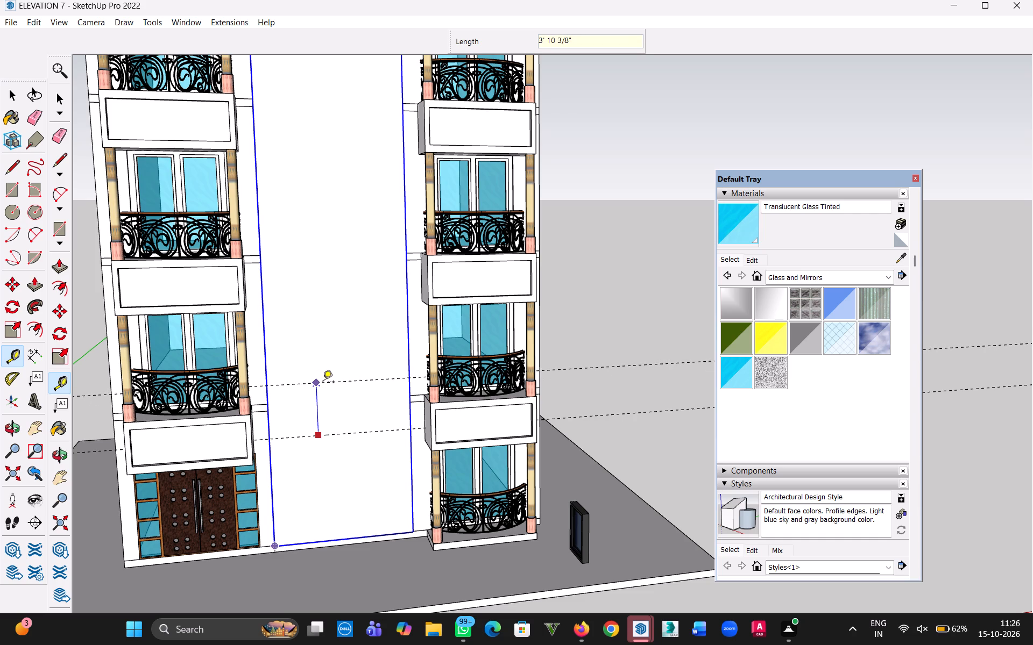
text(4')
text(6")
key(Return)
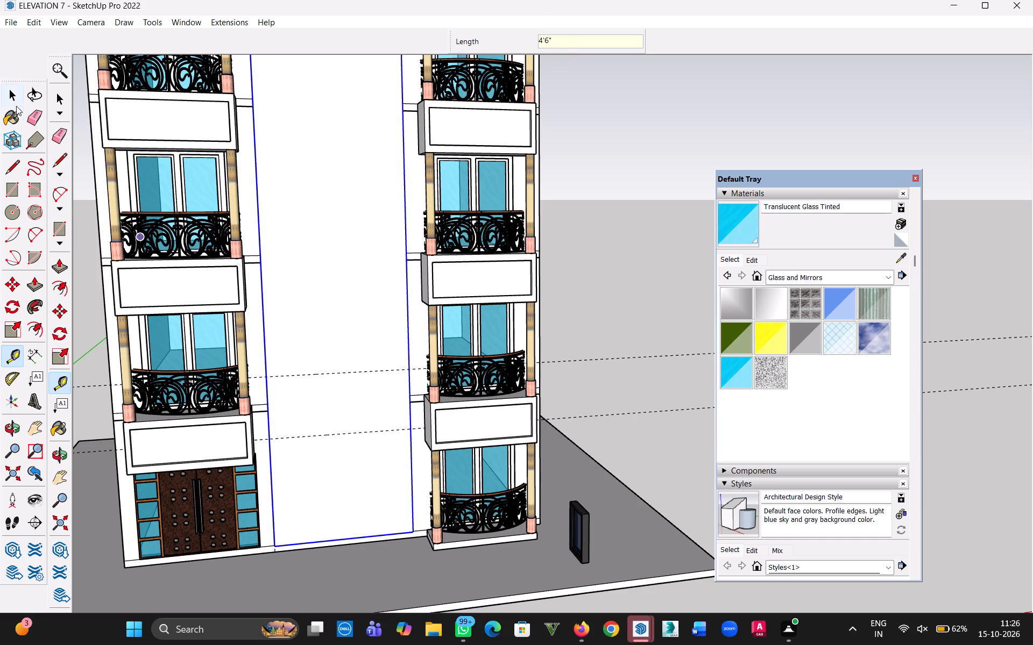
Place two vertical guides on the central panel, each 3' in from one of its side edges.
click(12, 99)
scroll(330, 383, up, 3)
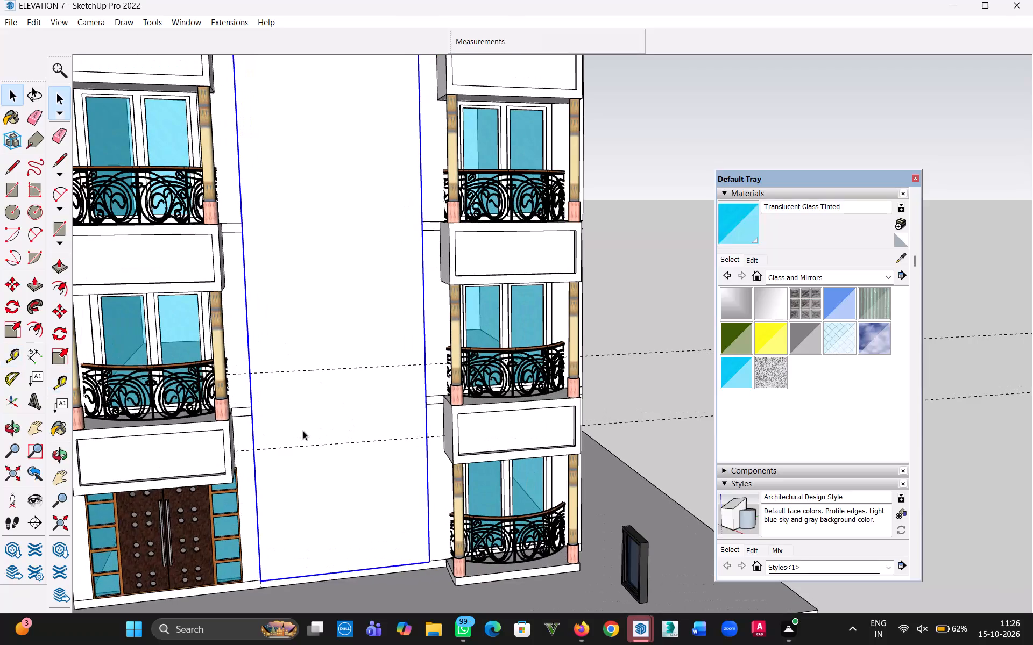
key(t)
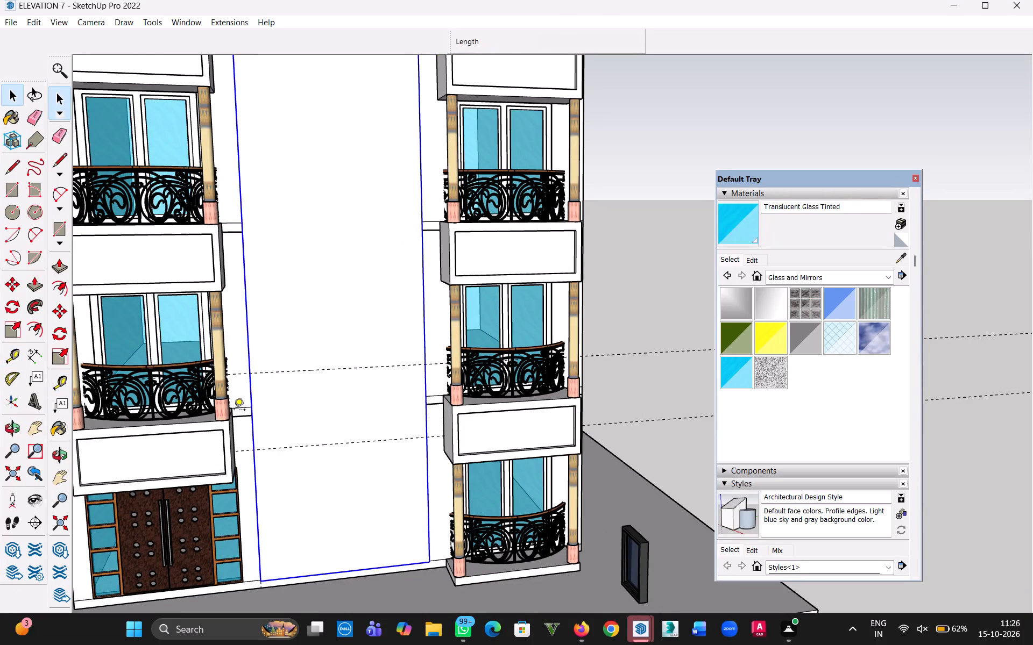
click(284, 374)
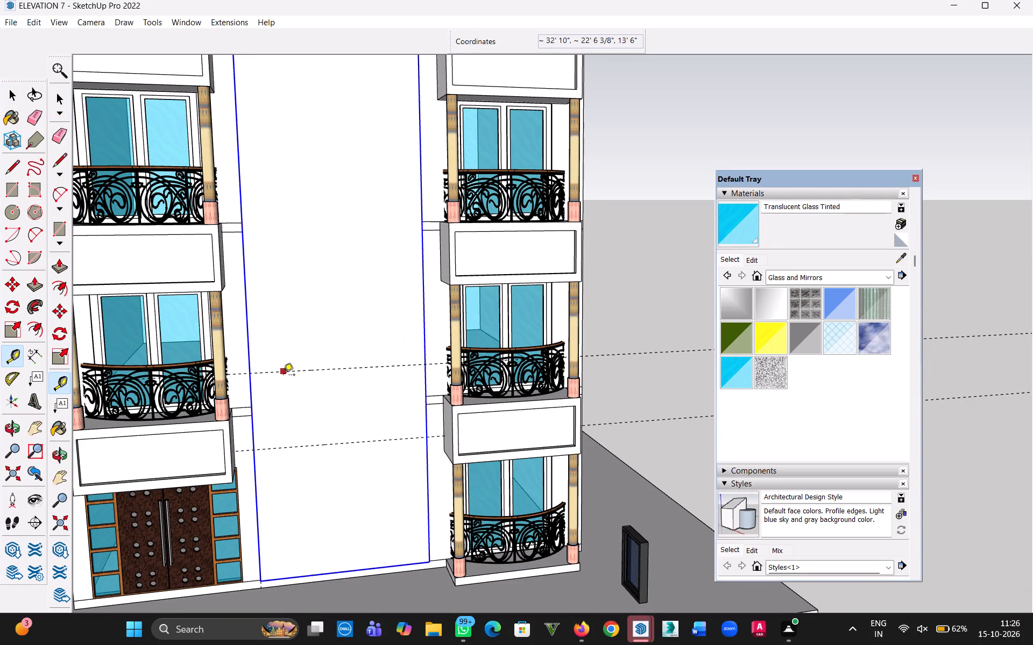
key(Escape)
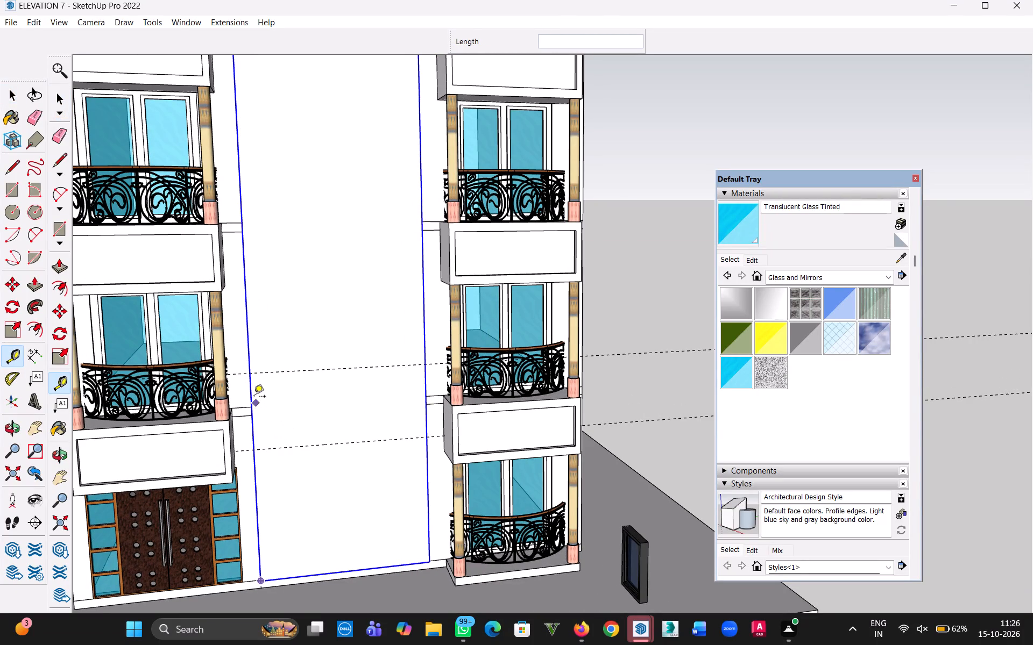
click(252, 396)
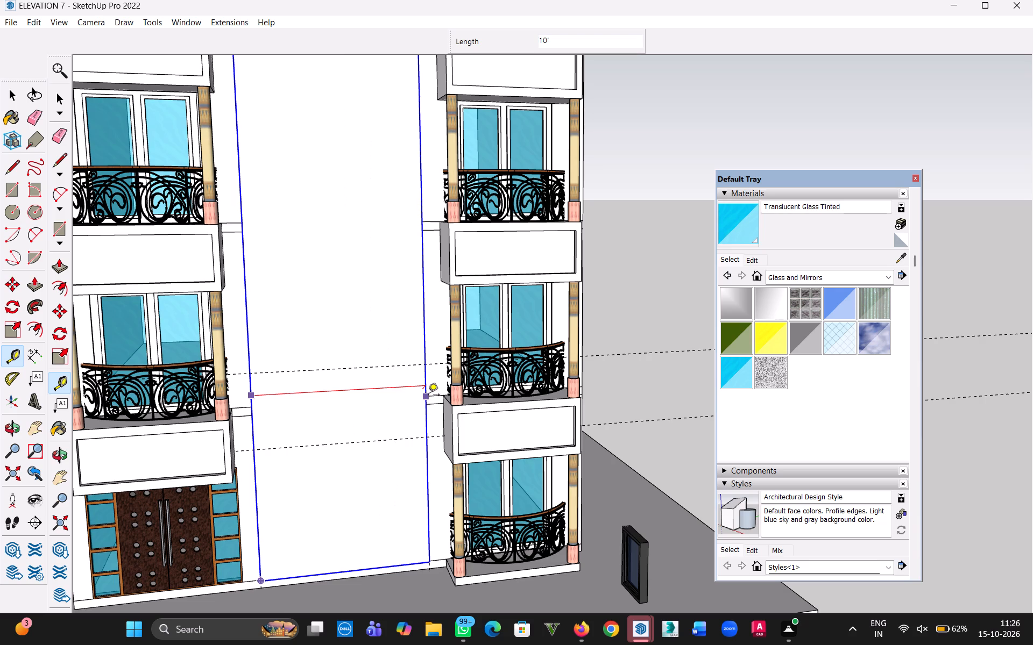
text(3')
key(Return)
click(426, 380)
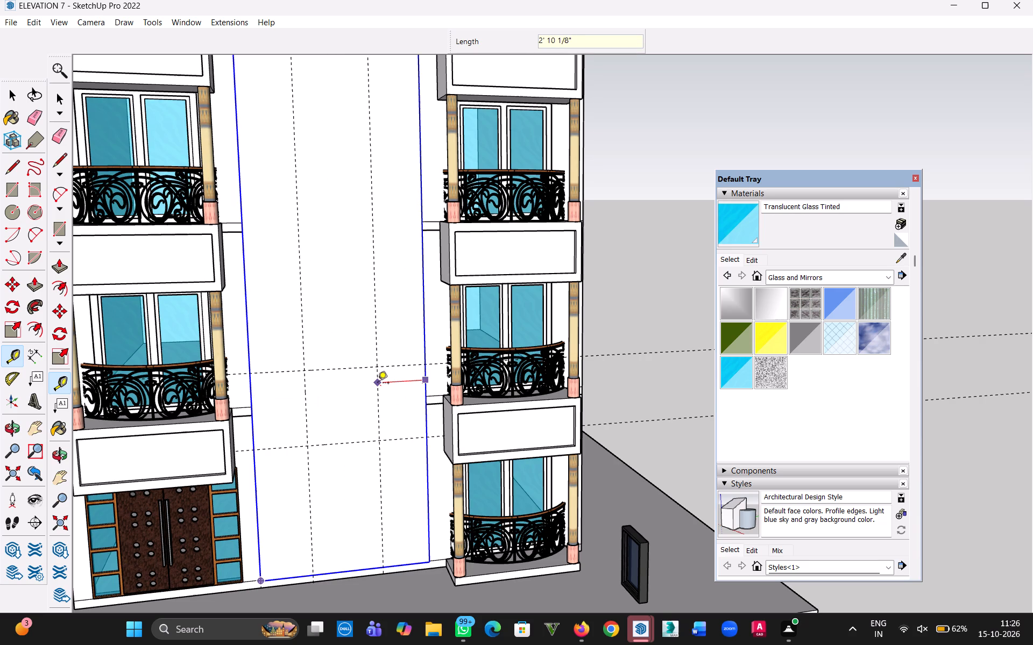
text(3')
key(Return)
Draw a rectangle on the central panel, filling the area enclosed by the two horizontal and two vertical guides.
key(r)
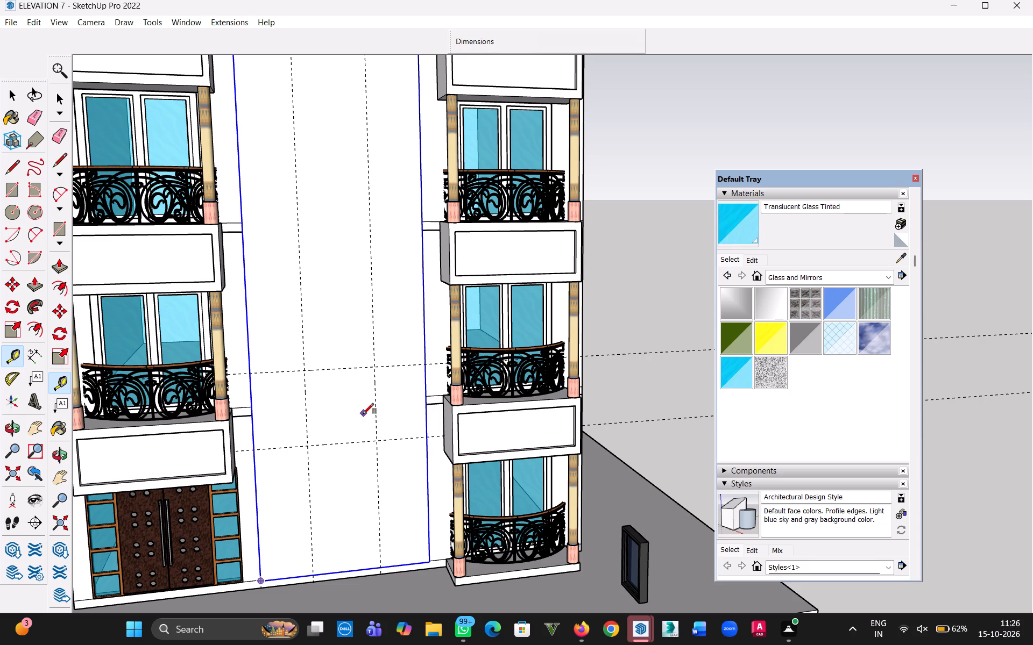
click(303, 372)
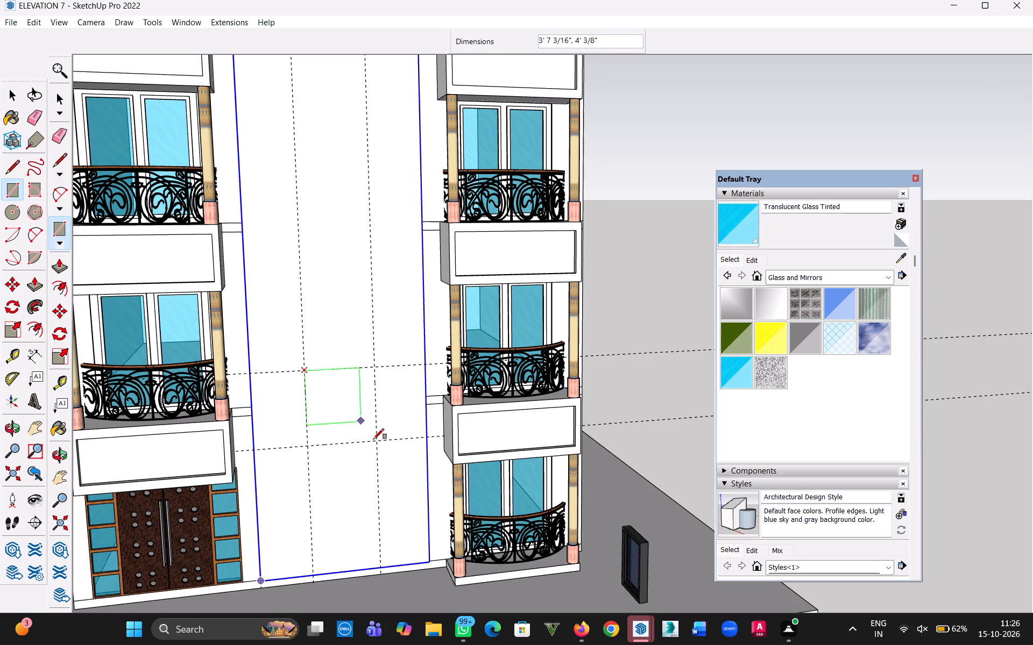
click(376, 441)
scroll(349, 379, down, 4)
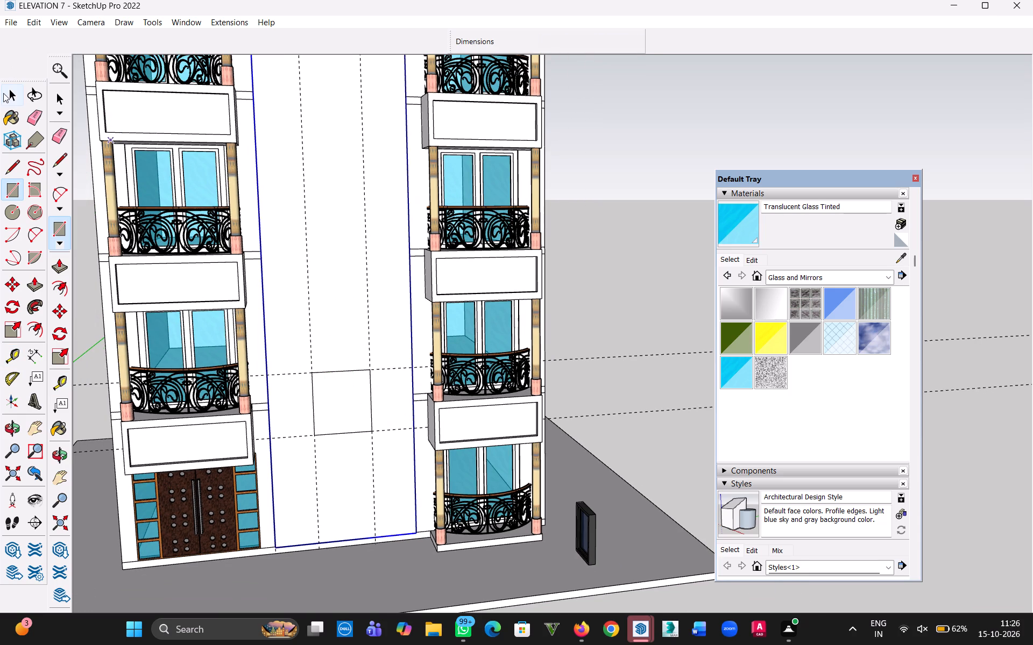
Undo the rectangle drawn on the central panel while keeping both vertical guides in place.
click(3, 93)
double_click(328, 204)
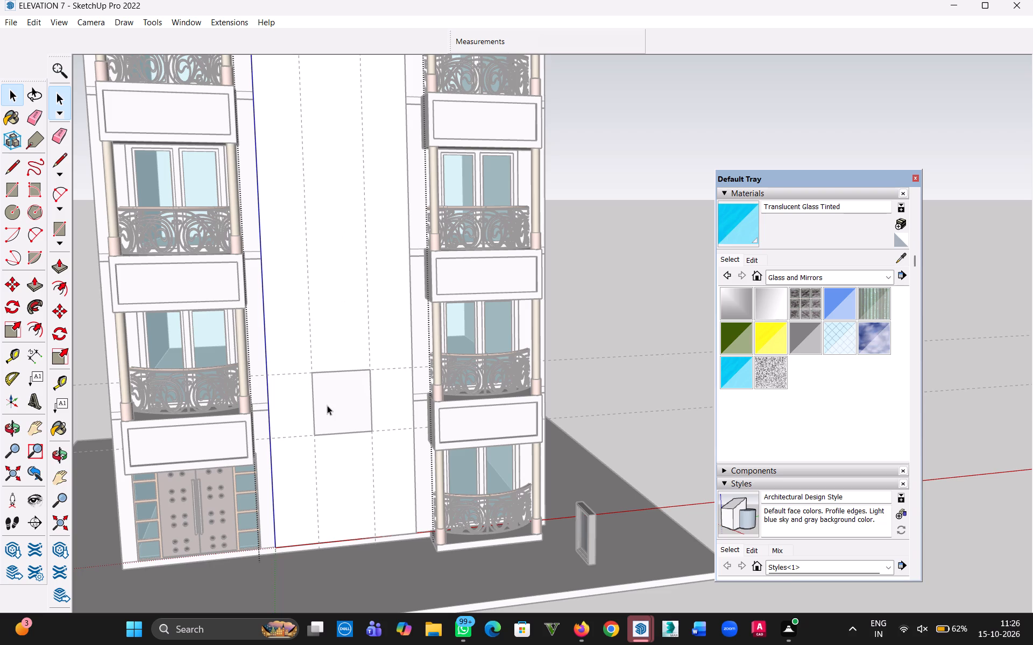
scroll(339, 389, up, 3)
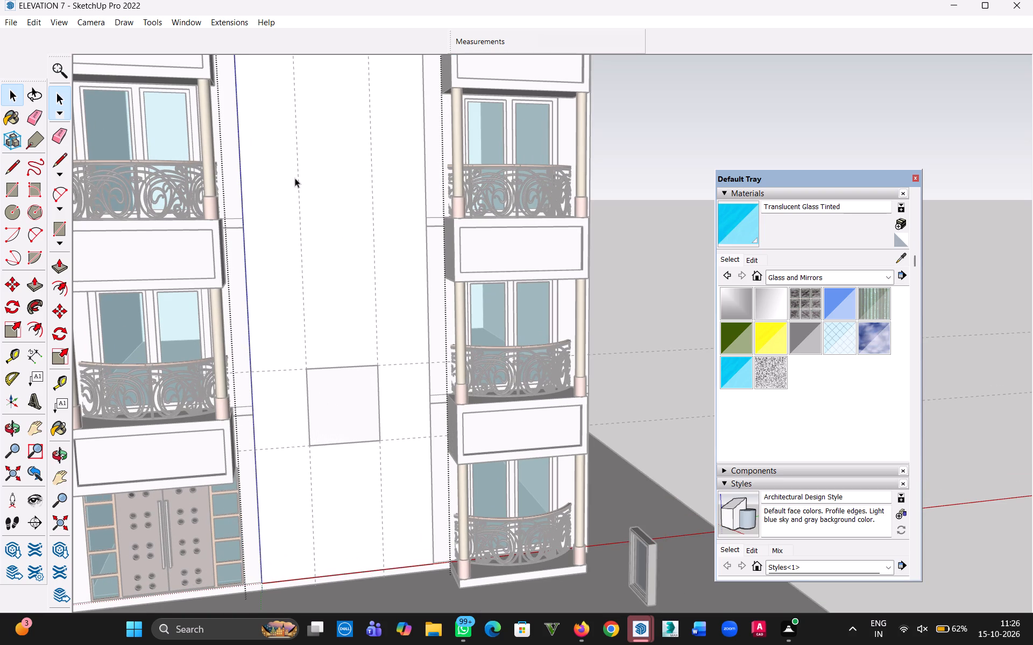
key(ctrl+z)
click(348, 367)
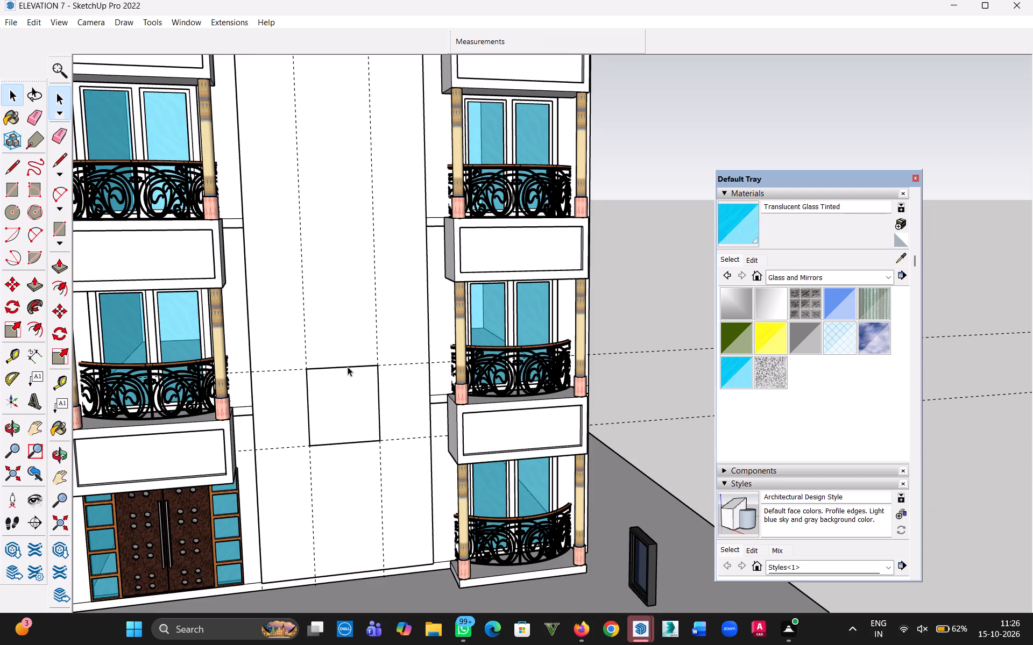
key(ctrl+z)
key(ctrl+z)
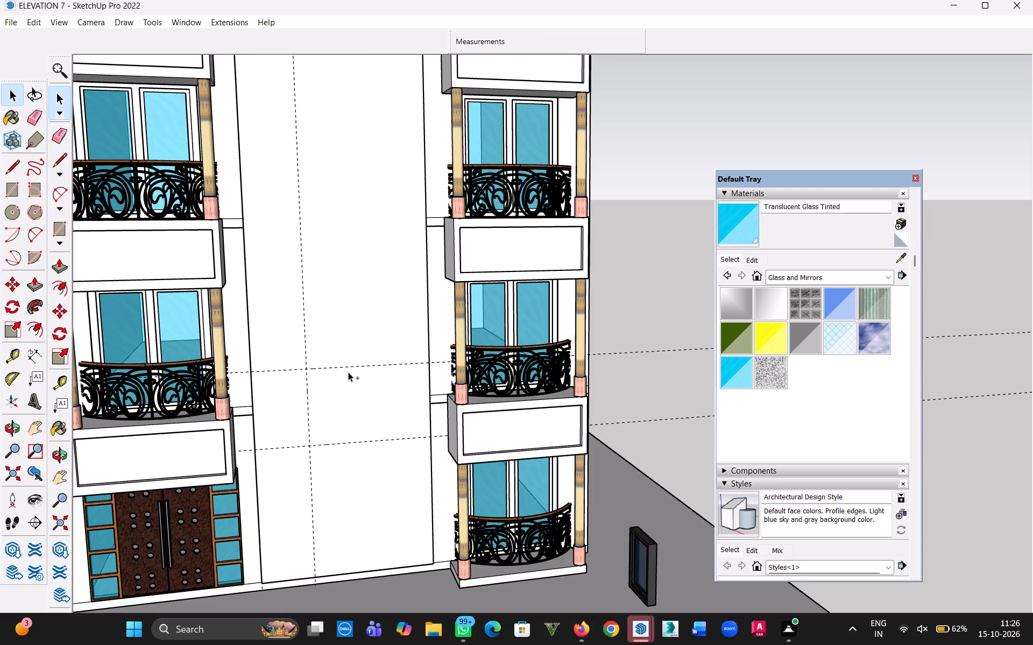
key(ctrl+y)
Measure the vertical distances between the central panel's horizontal guides and the floor ledge lines beside the panel.
key(h)
drag(355, 257, 352, 391)
key(Escape)
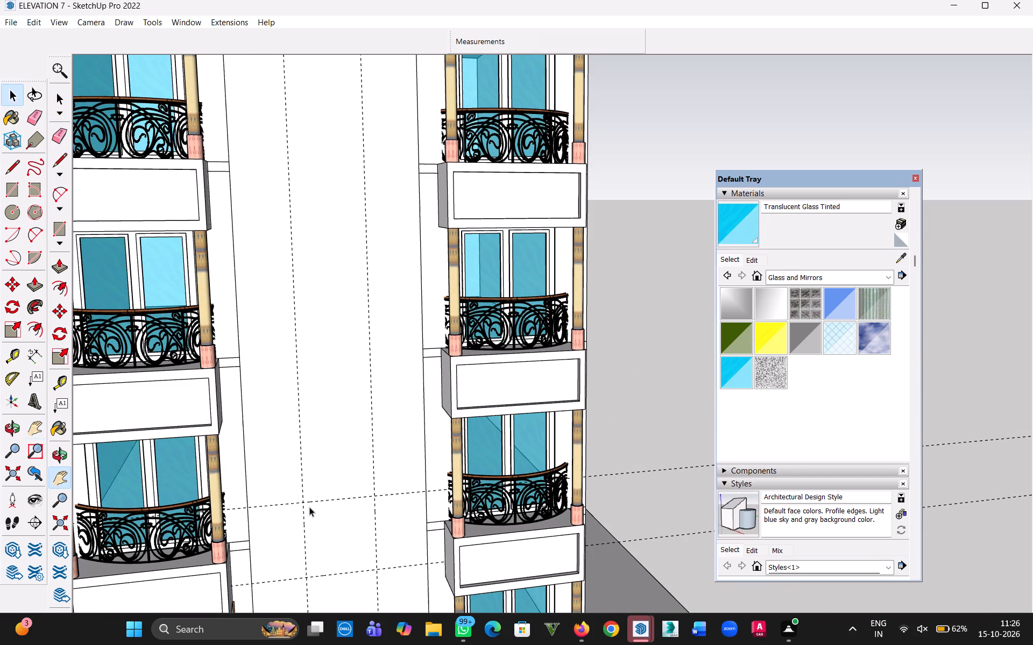
key(r)
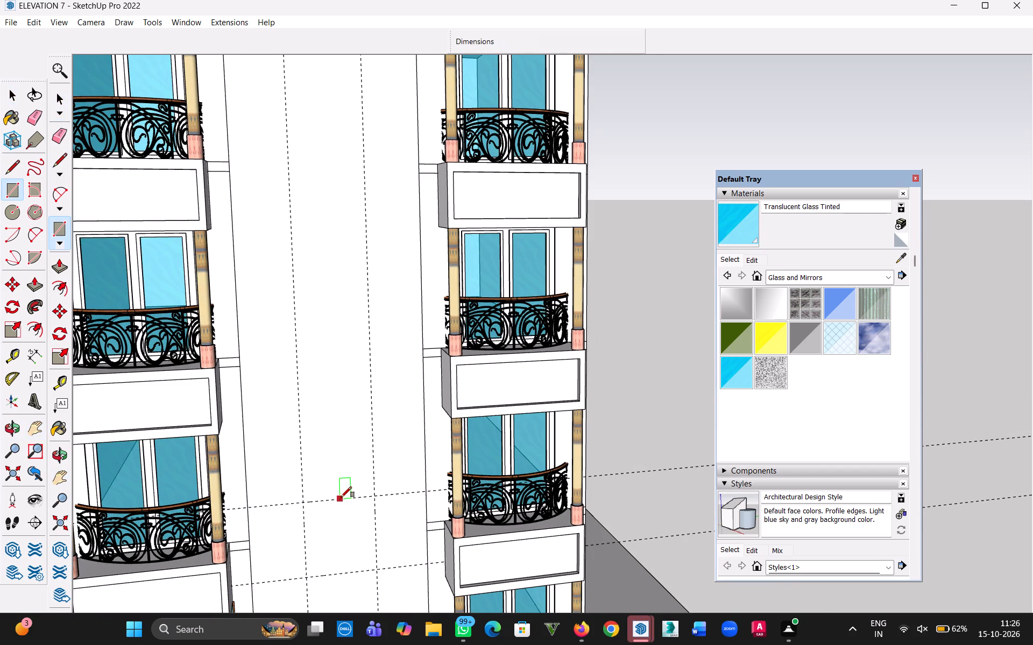
key(t)
click(330, 503)
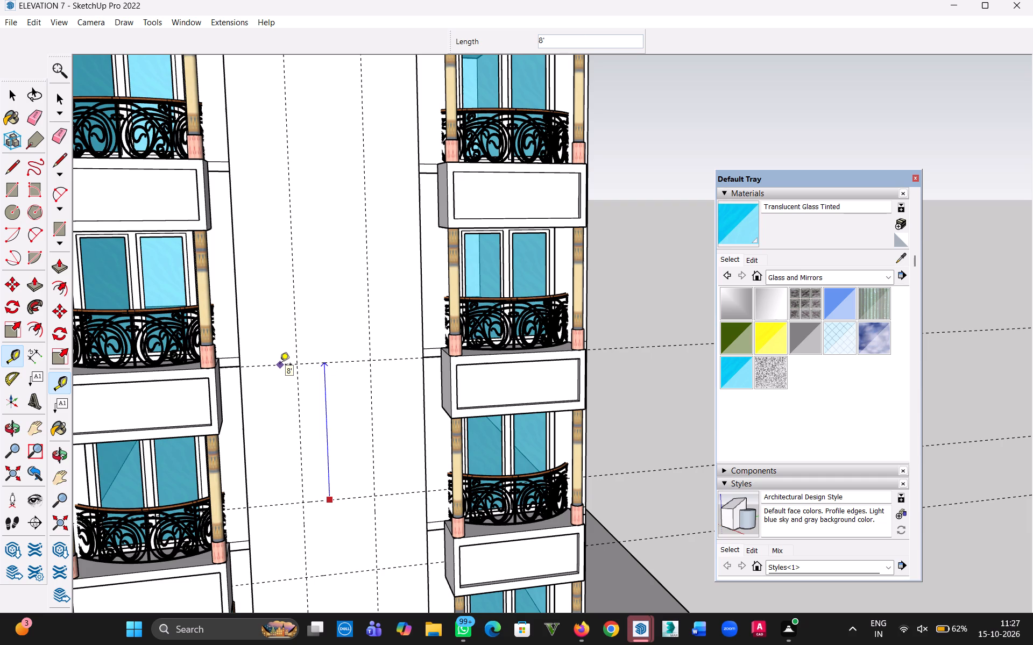
key(Escape)
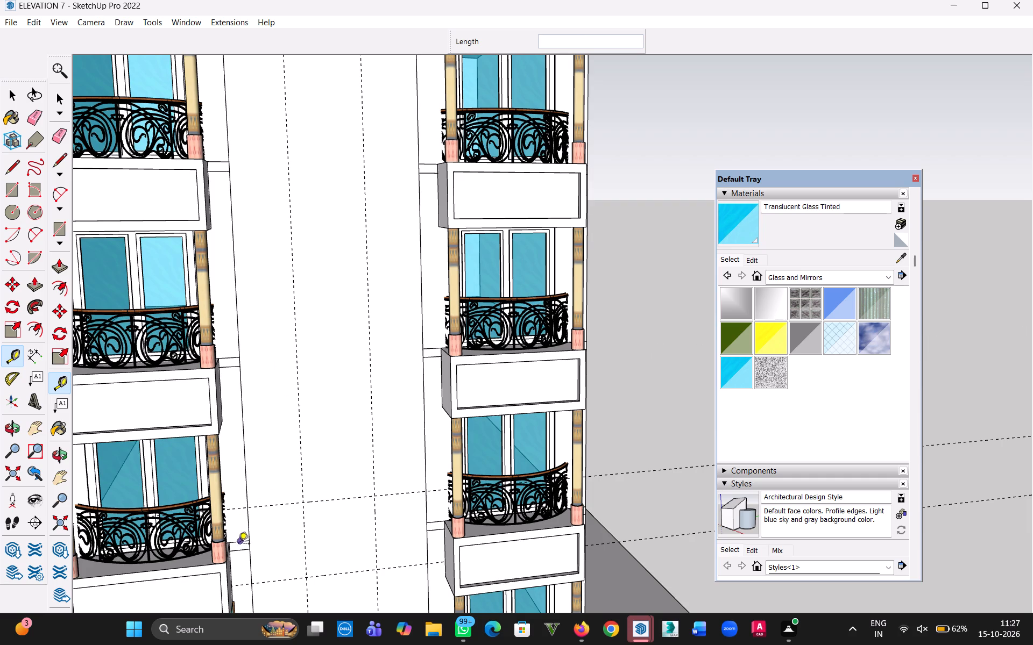
click(240, 543)
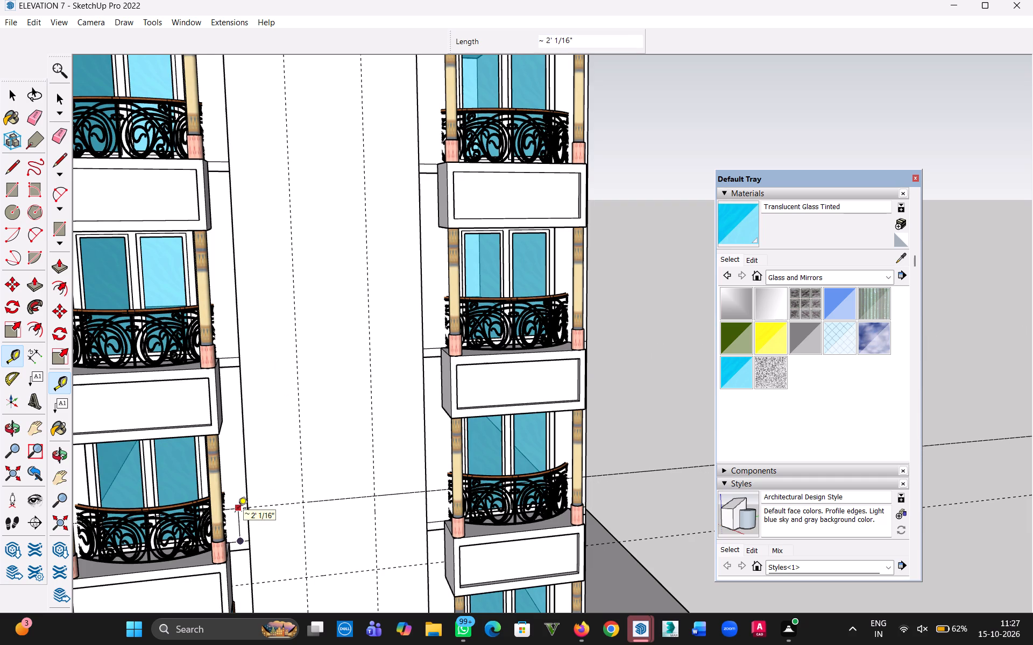
key(Escape)
click(238, 511)
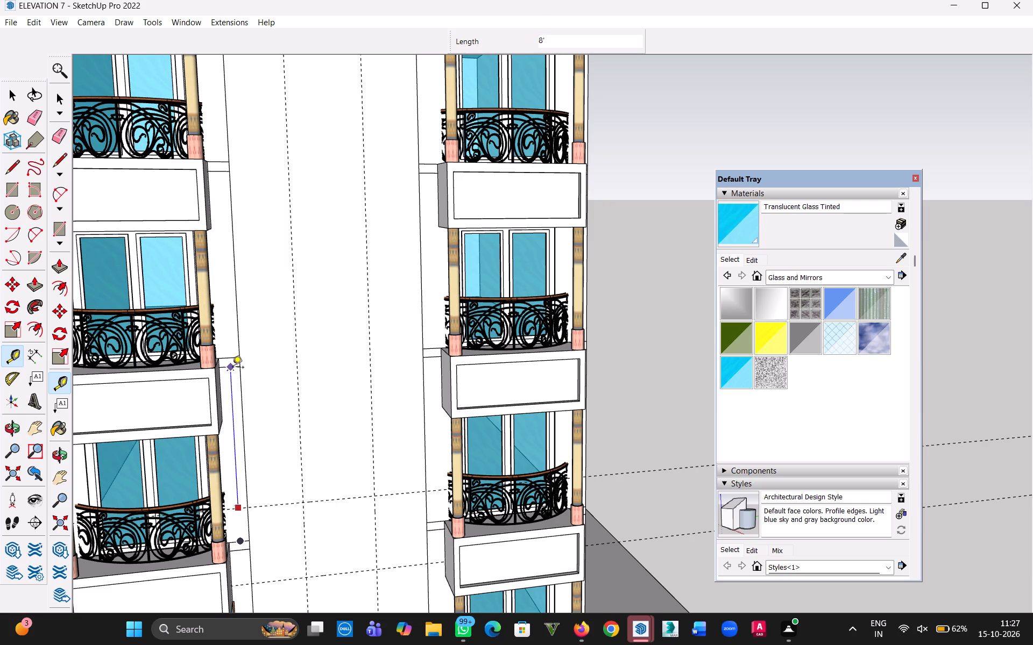
key(Escape)
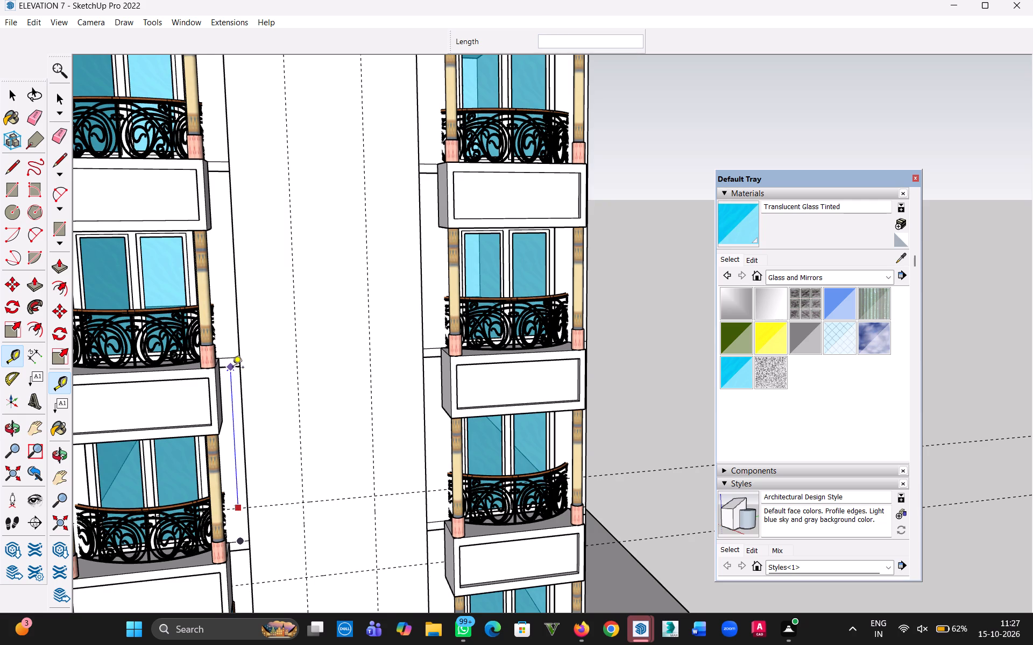
key(h)
drag(392, 635, 412, 369)
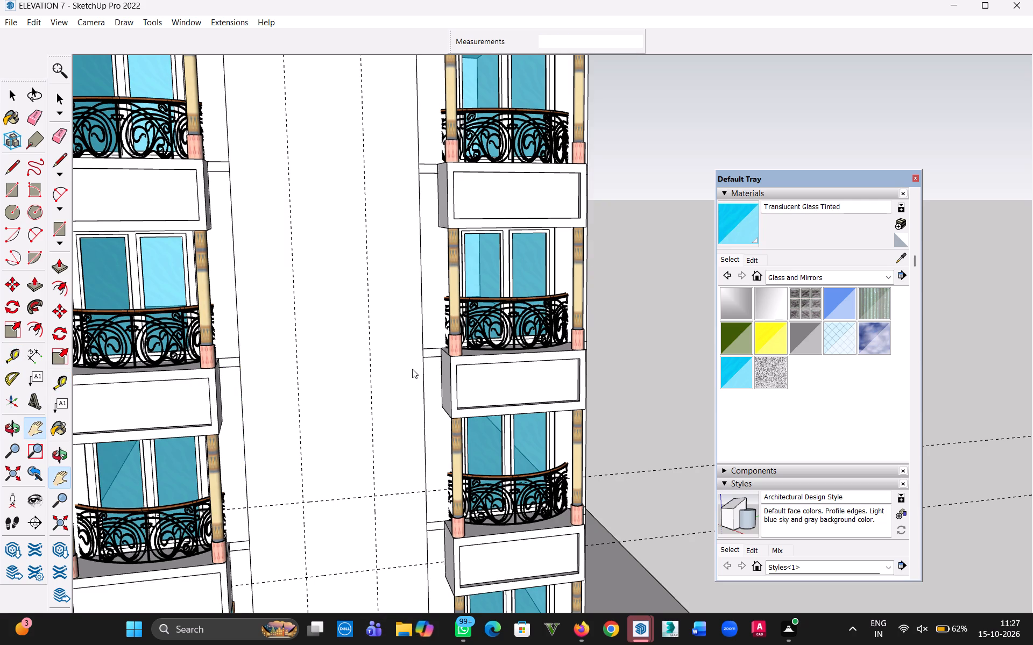
drag(412, 369, 407, 425)
key(h)
drag(375, 519, 407, 308)
key(Escape)
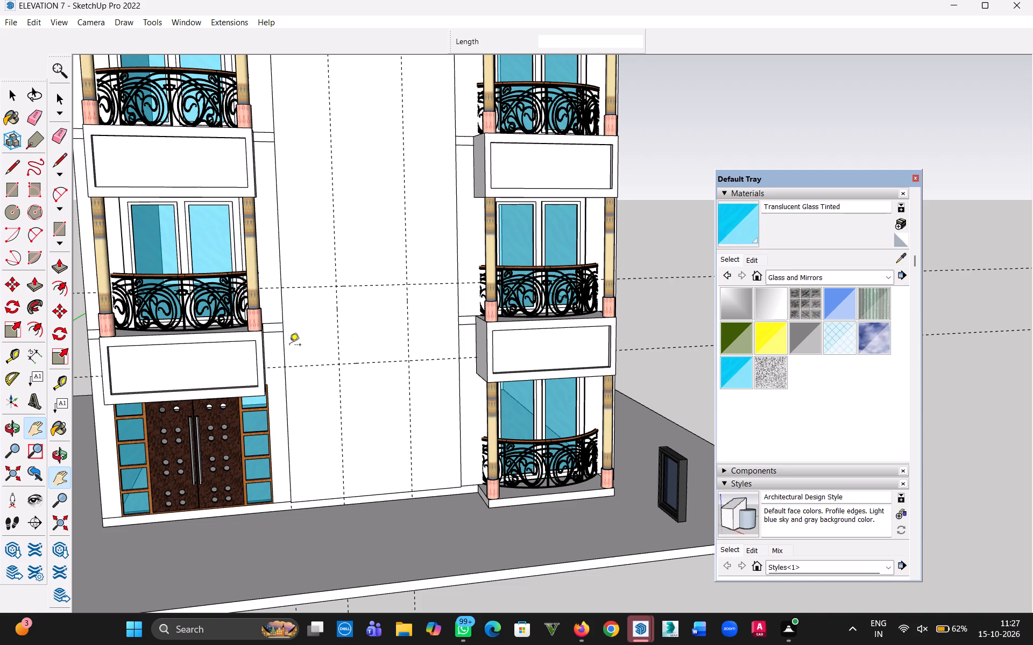
key(t)
click(276, 369)
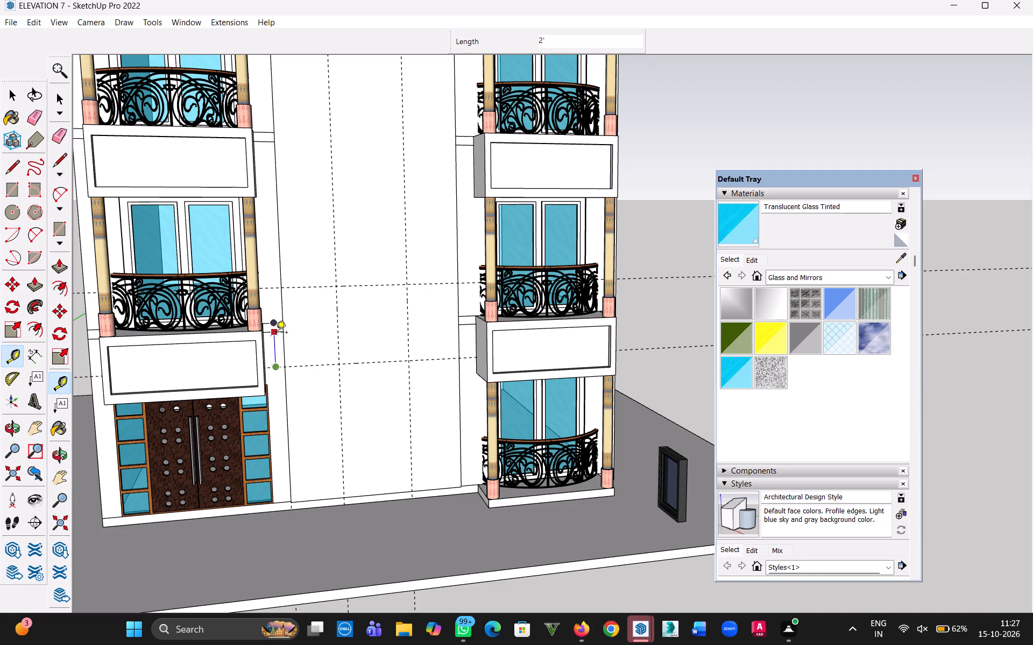
key(Escape)
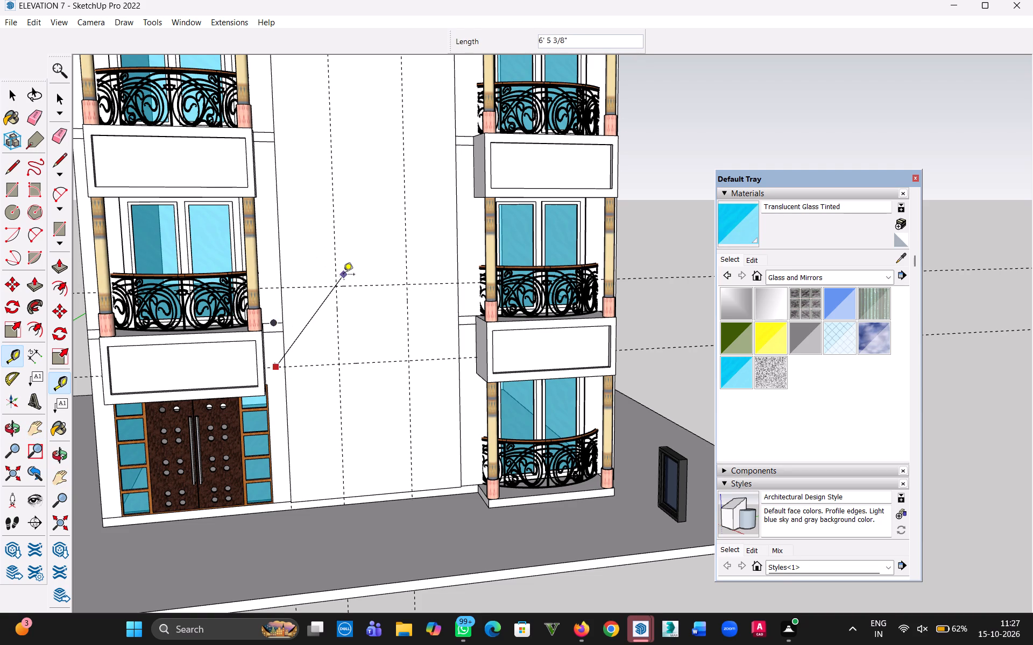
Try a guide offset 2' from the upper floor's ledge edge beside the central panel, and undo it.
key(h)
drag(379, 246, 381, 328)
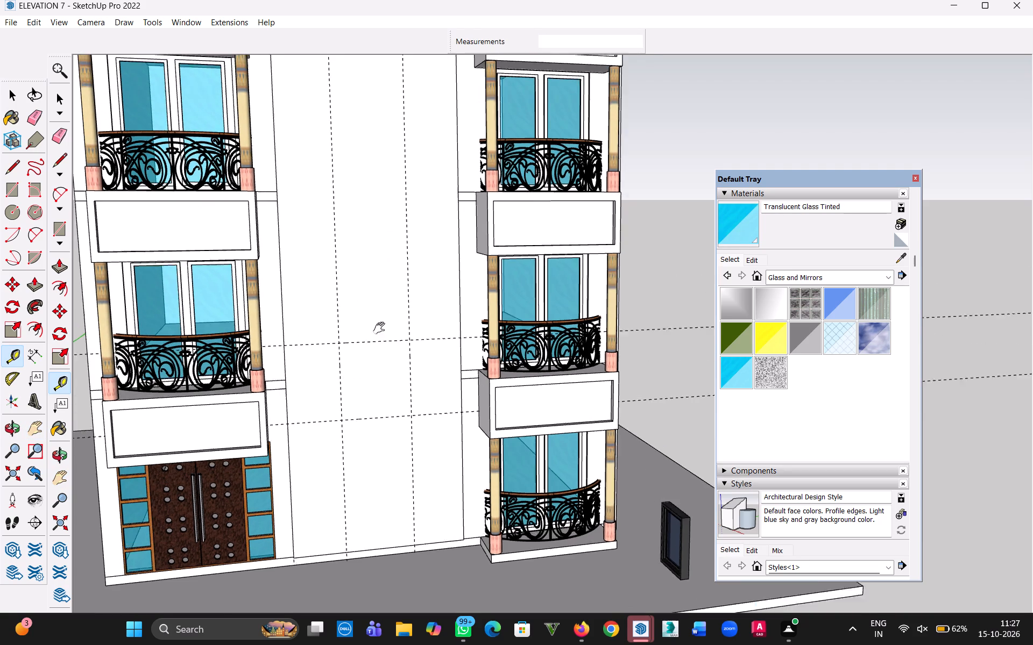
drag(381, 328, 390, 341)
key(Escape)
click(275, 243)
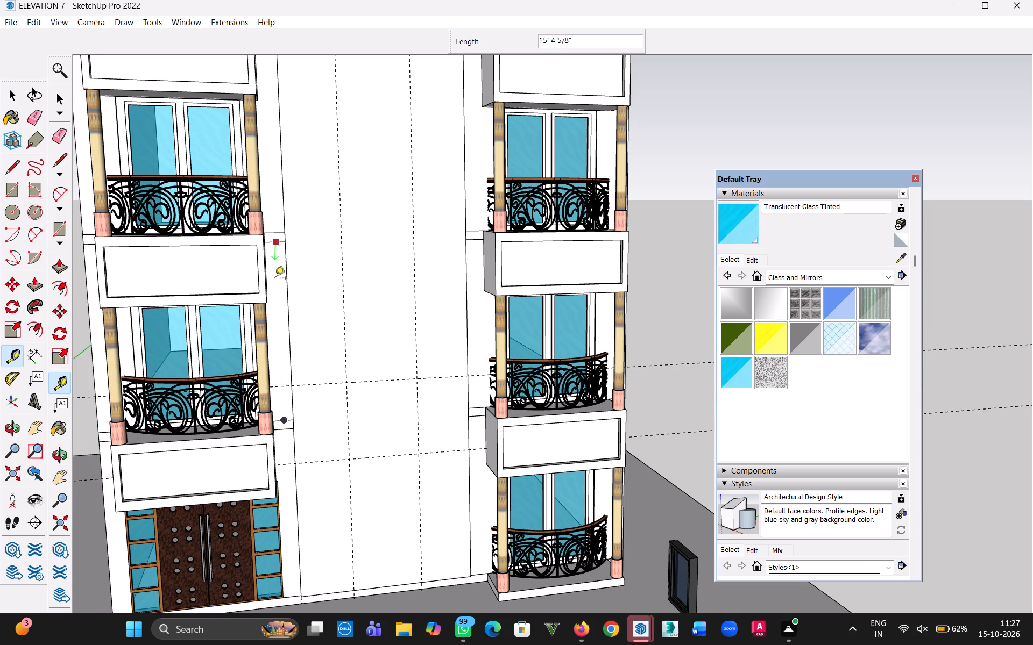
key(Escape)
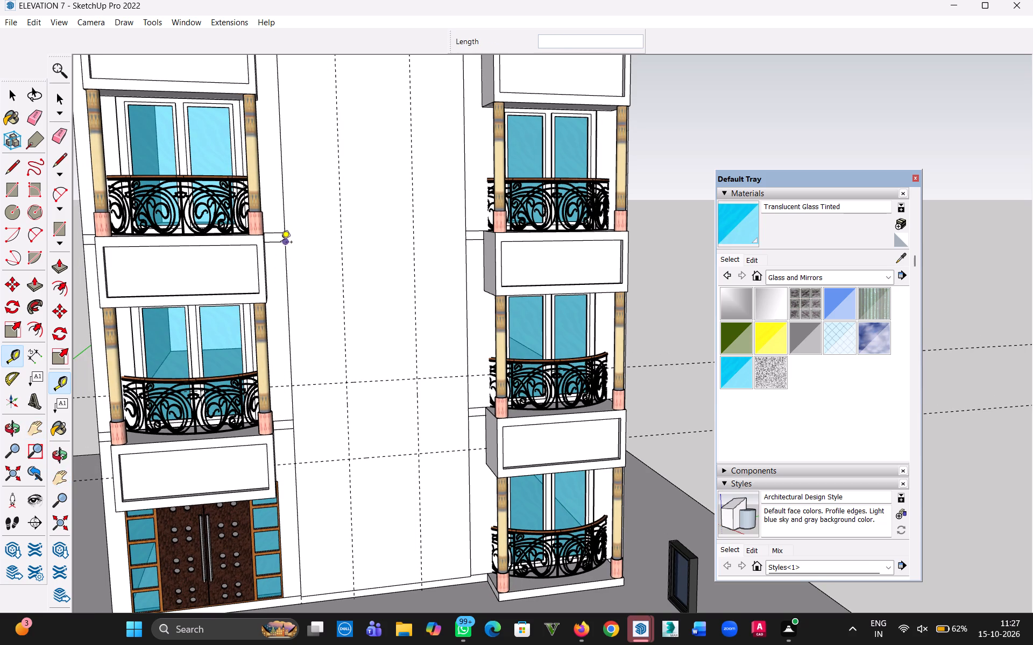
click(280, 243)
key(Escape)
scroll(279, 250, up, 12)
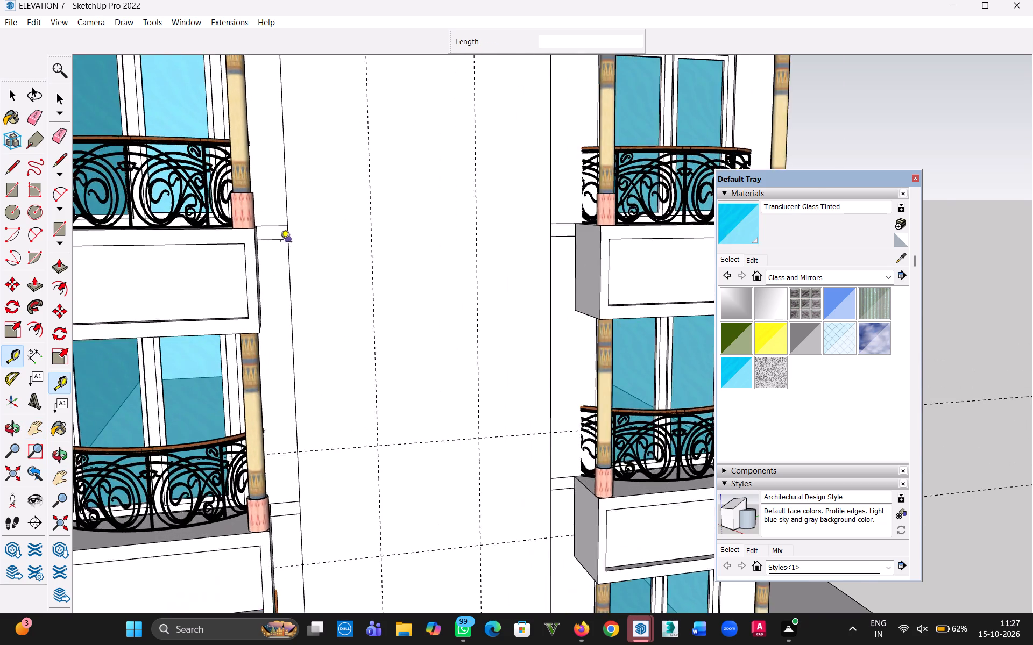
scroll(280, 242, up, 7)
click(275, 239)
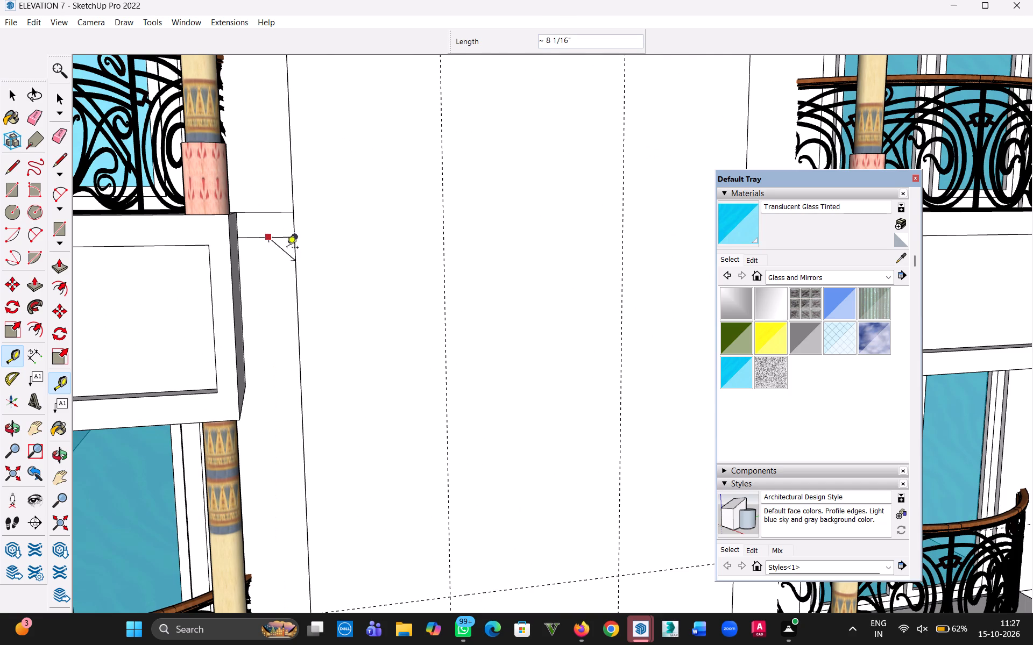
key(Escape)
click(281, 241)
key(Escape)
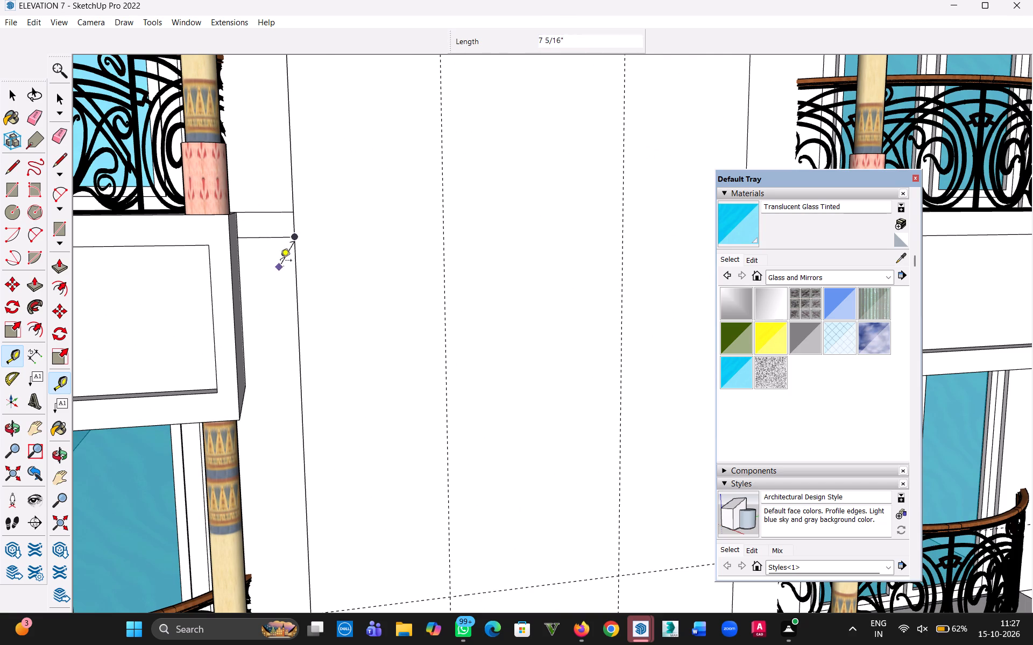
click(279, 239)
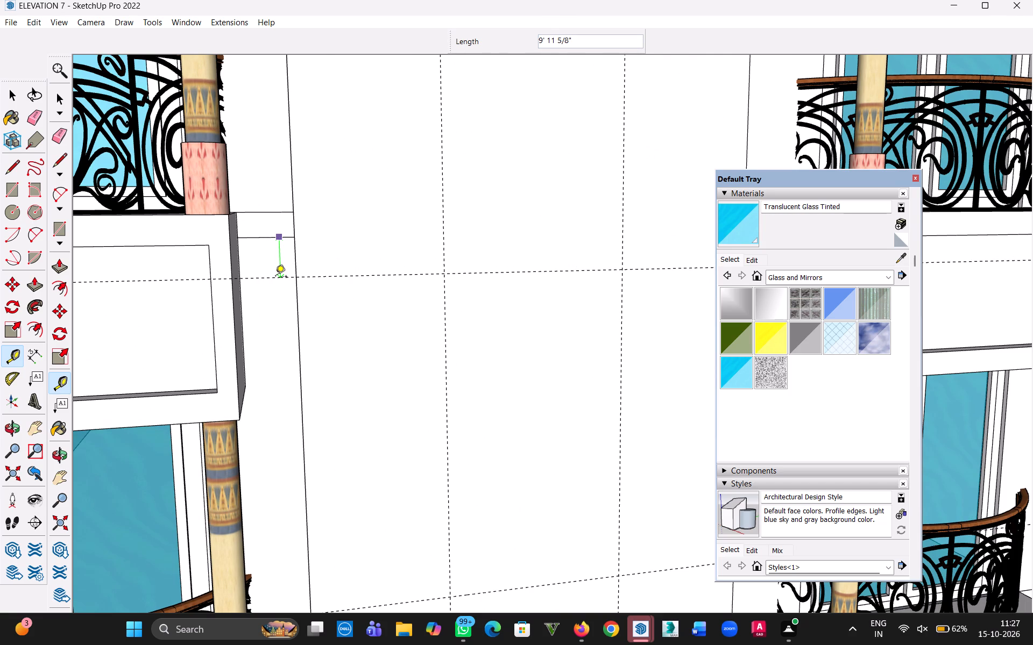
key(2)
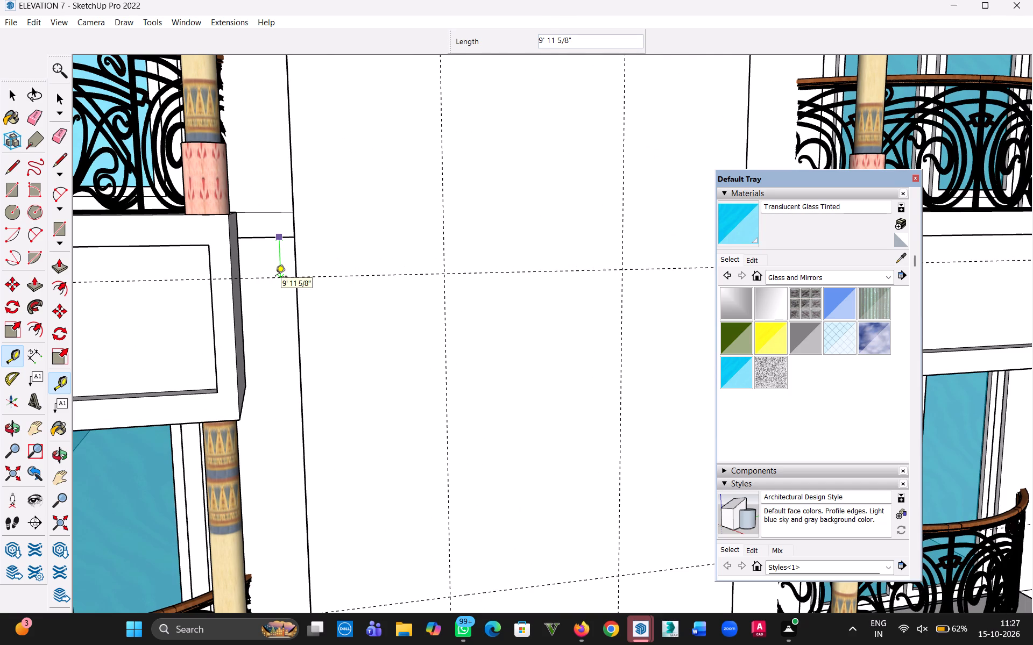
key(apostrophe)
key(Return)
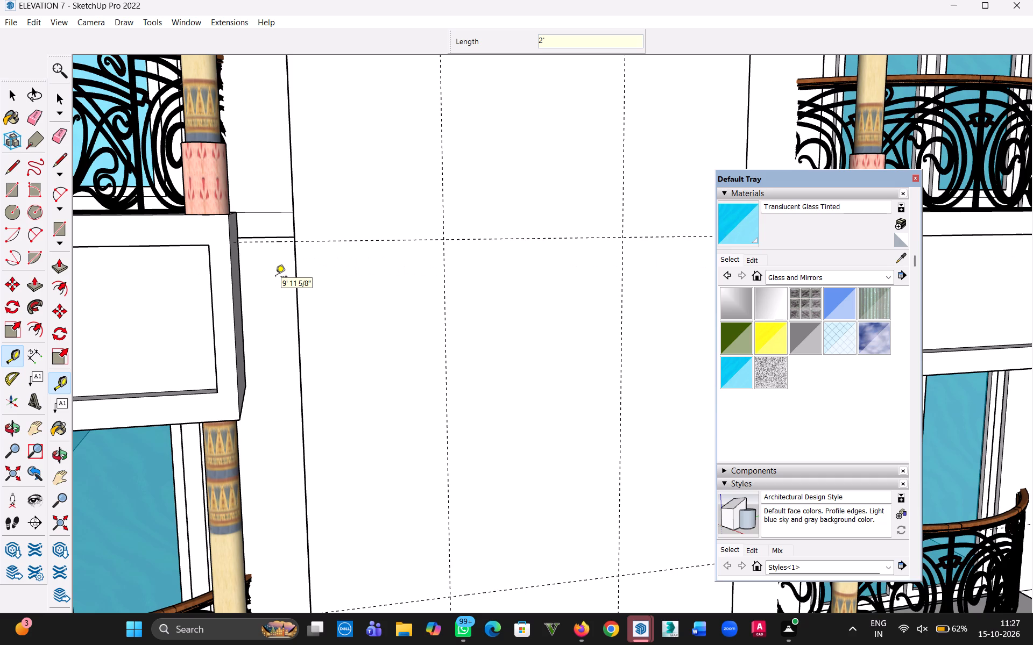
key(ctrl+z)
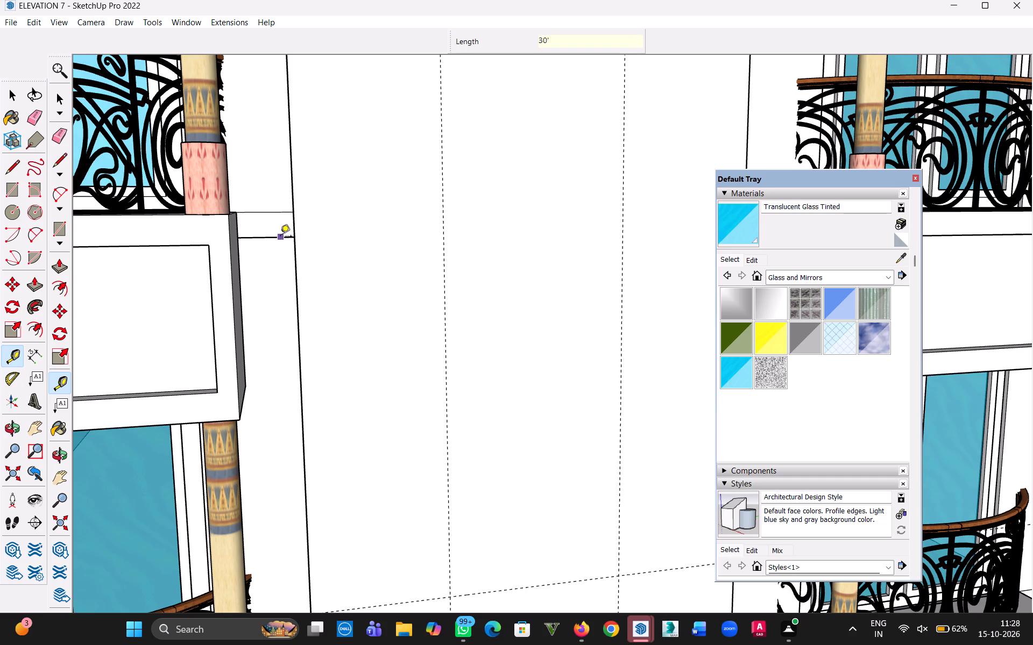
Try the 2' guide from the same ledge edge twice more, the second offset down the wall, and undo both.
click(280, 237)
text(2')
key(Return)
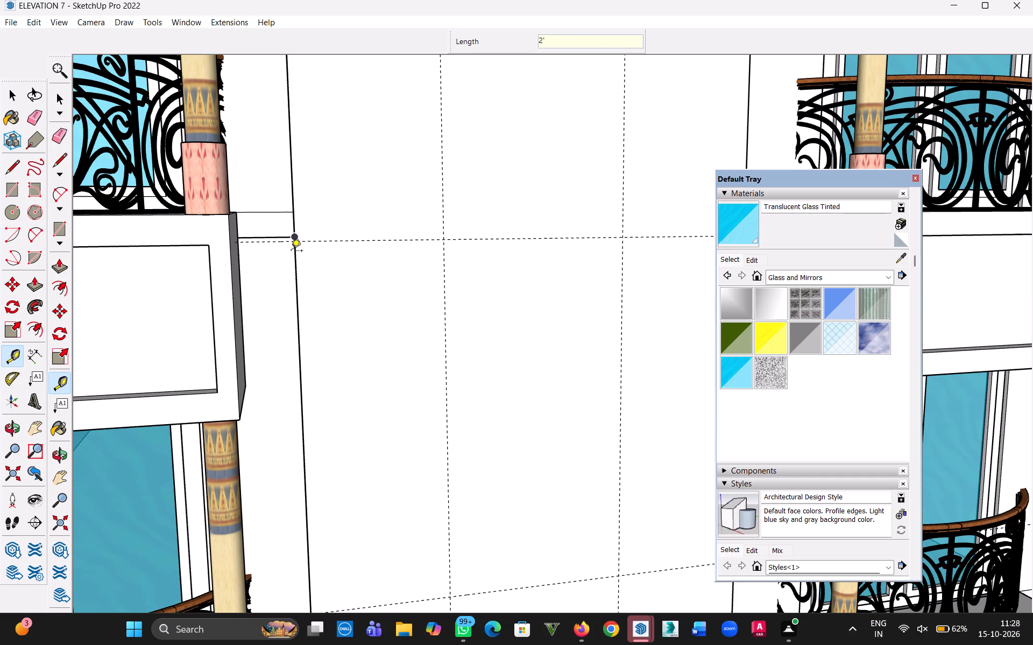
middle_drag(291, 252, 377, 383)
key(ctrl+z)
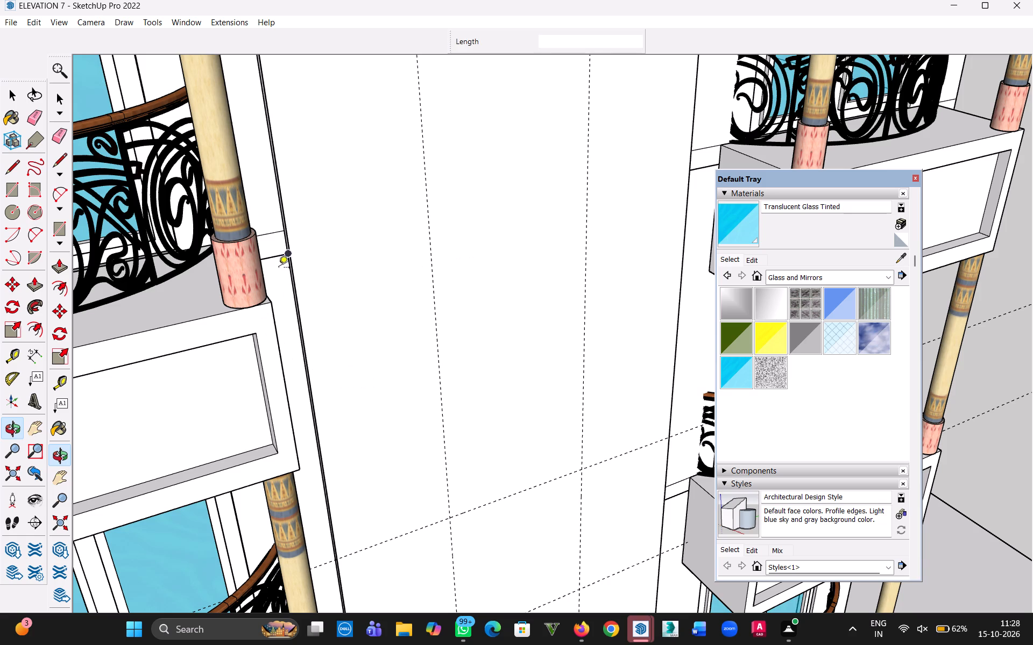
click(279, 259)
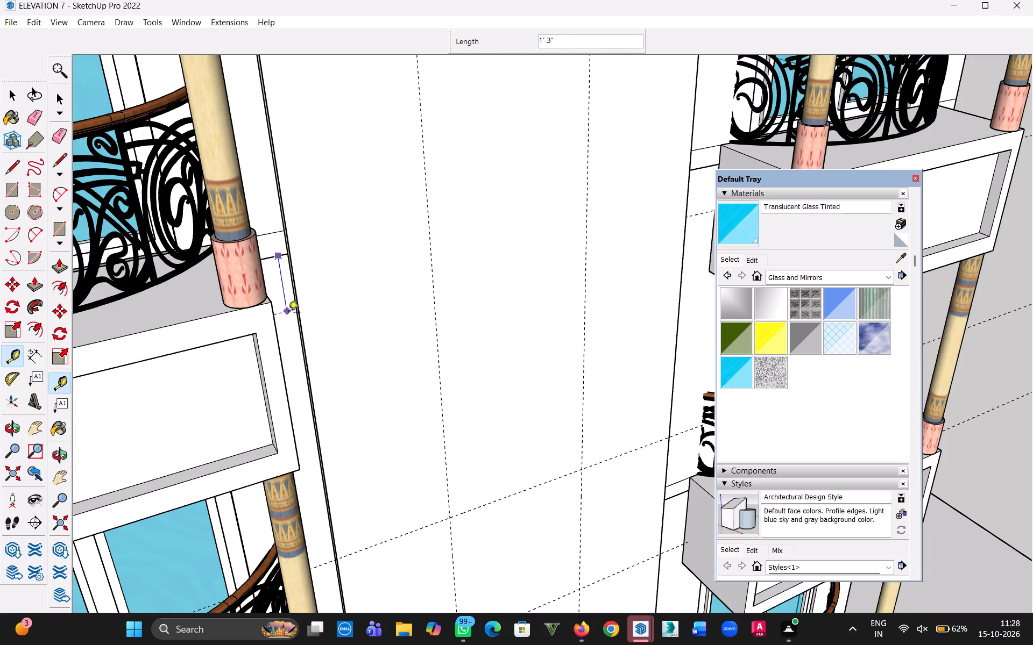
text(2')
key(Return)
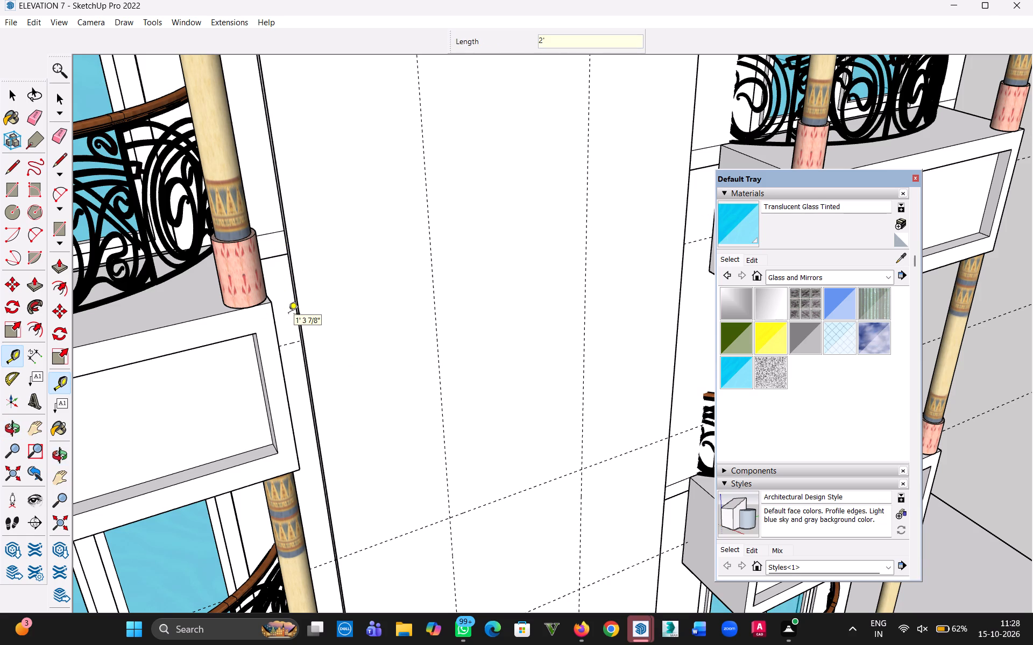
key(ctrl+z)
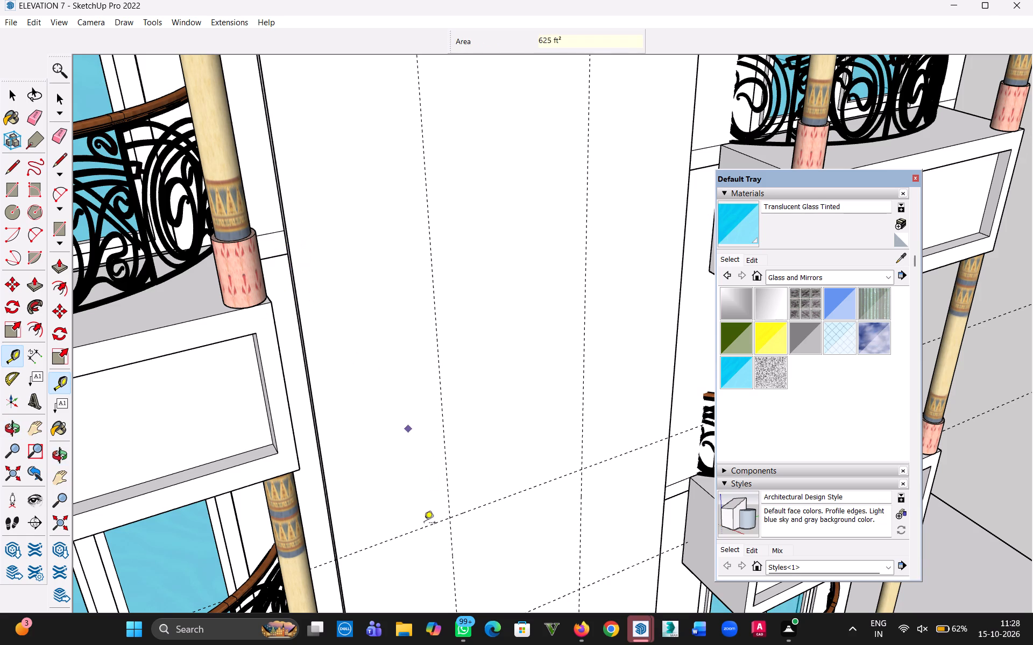
Place a horizontal guide 6' above the upper of the two horizontal guides on the central panel.
click(421, 529)
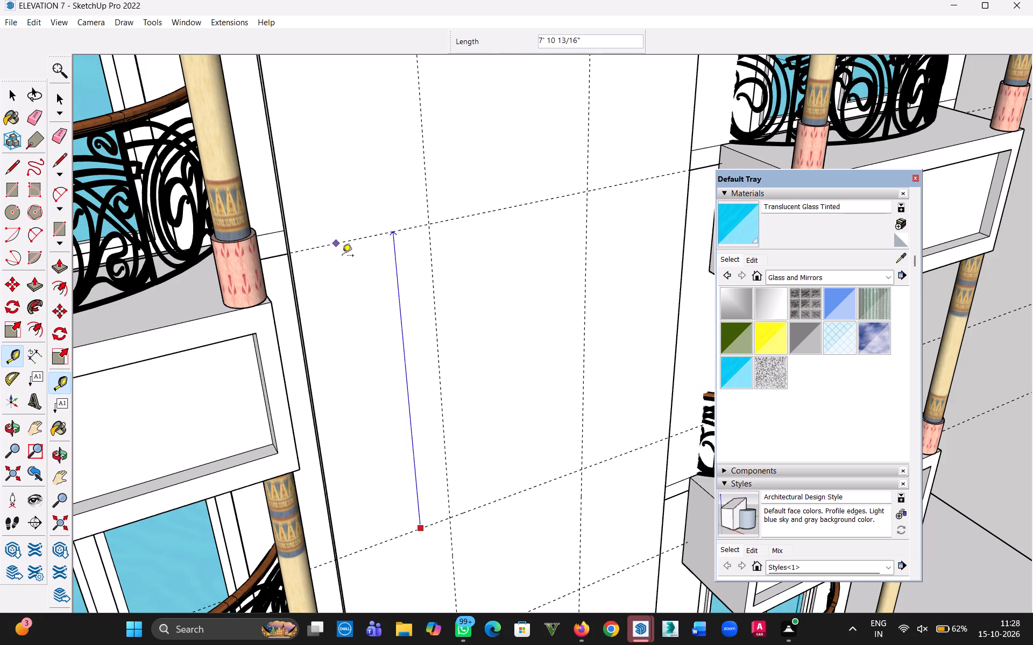
text(6')
key(Return)
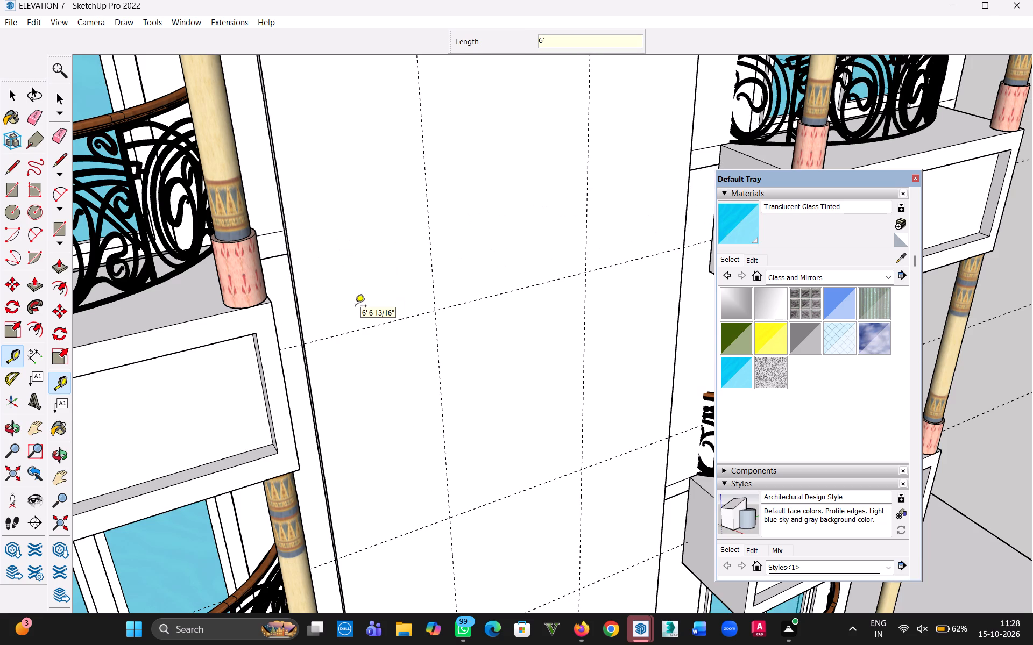
Place a horizontal guide 4'6" above the topmost horizontal guide on the central panel.
click(392, 323)
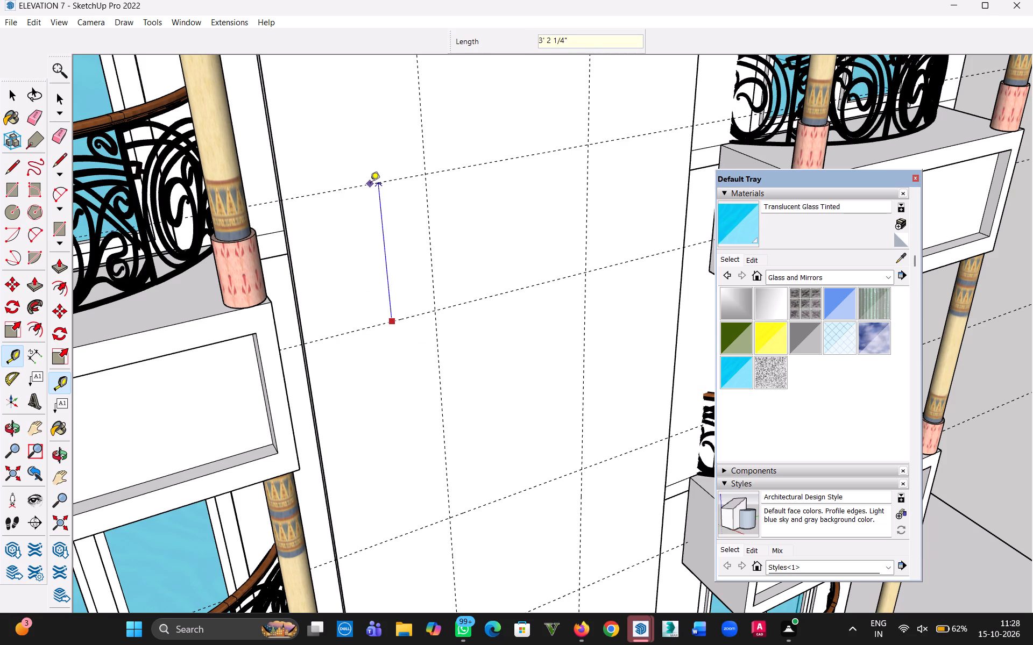
text(4'6")
key(Return)
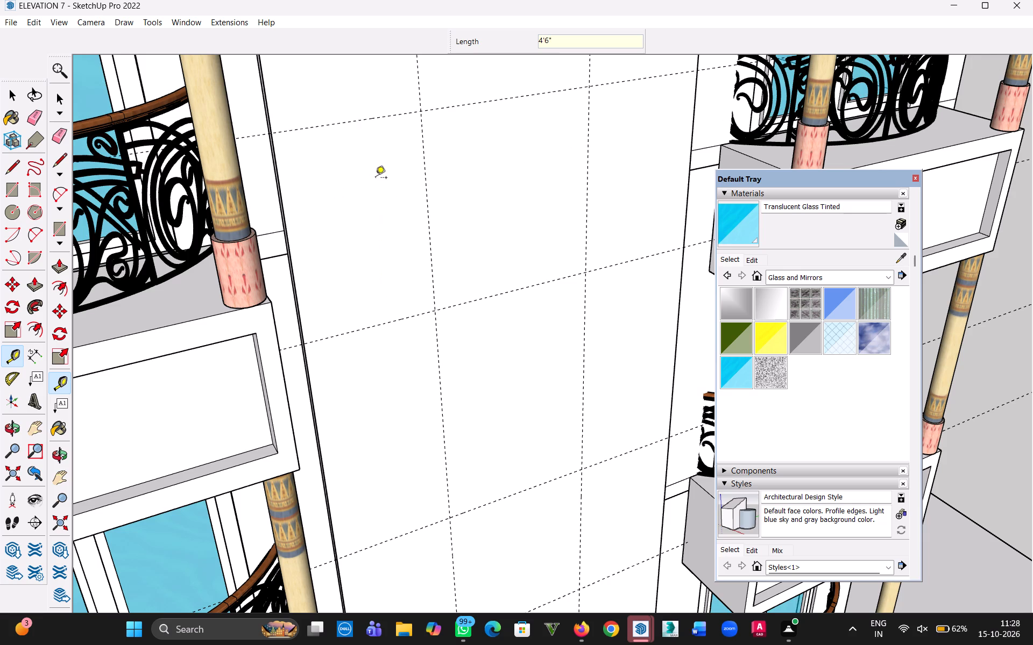
Place a horizontal guide 6' above the topmost one on the central panel, and another 4'6" above it.
scroll(378, 141, down, 3)
key(h)
drag(384, 129, 417, 485)
key(Escape)
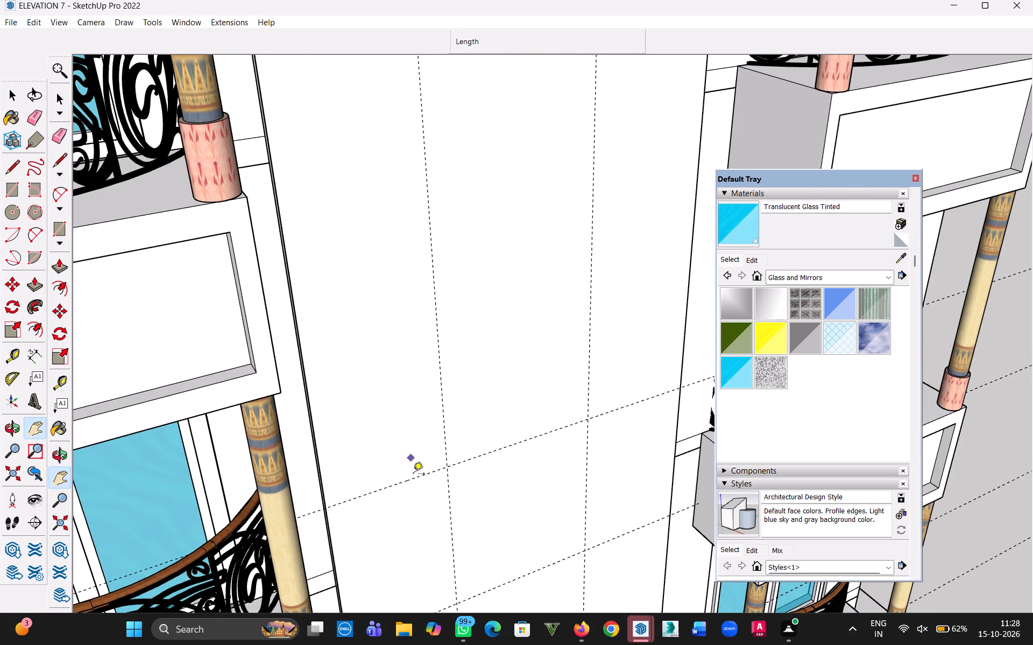
click(416, 479)
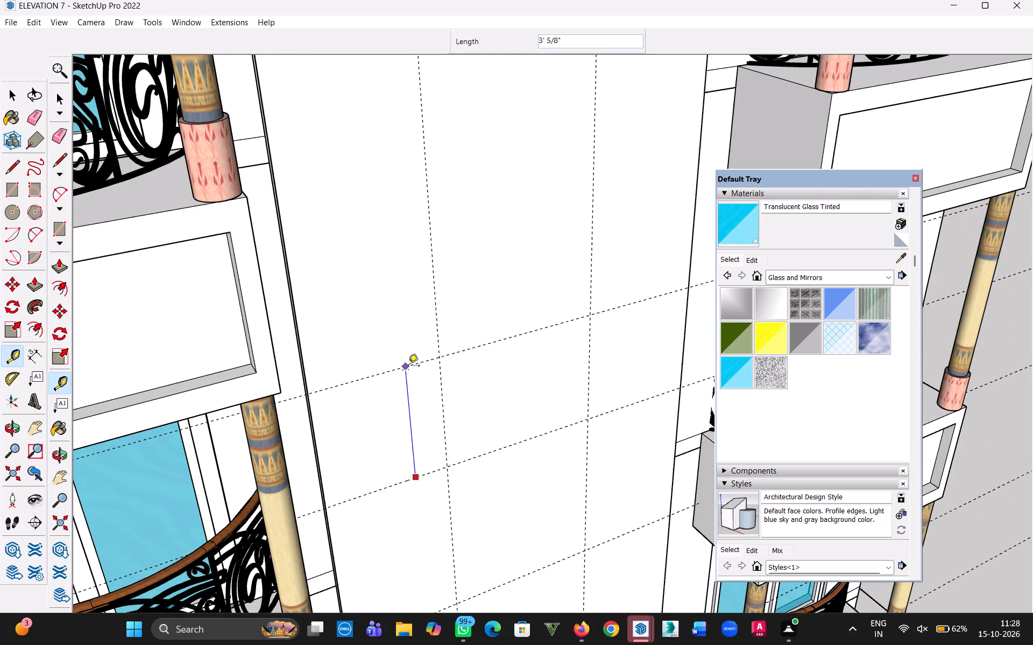
text(6')
key(Return)
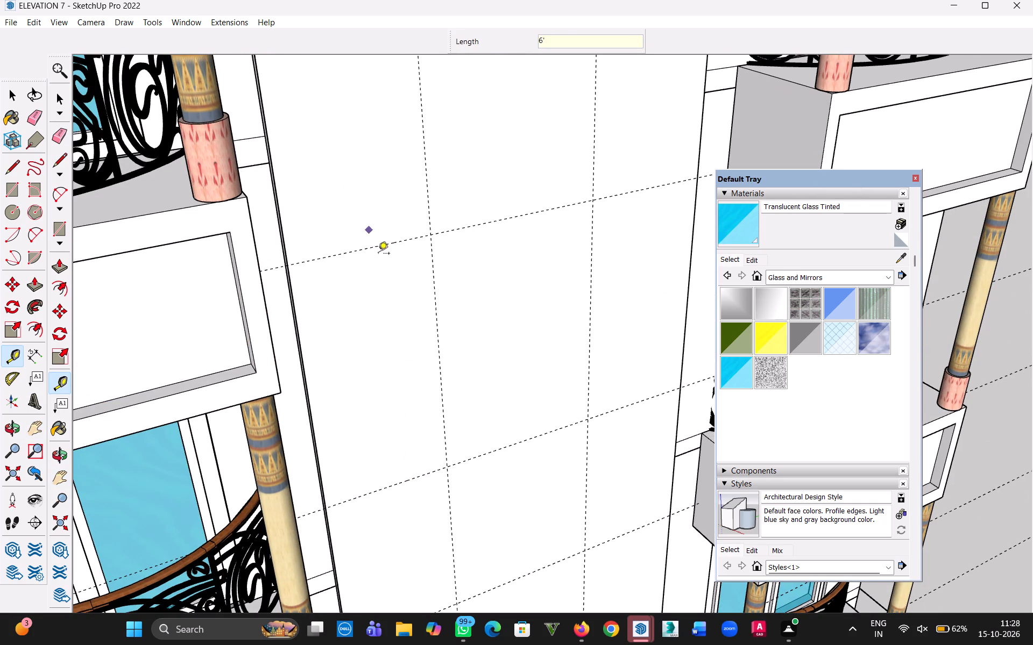
click(375, 246)
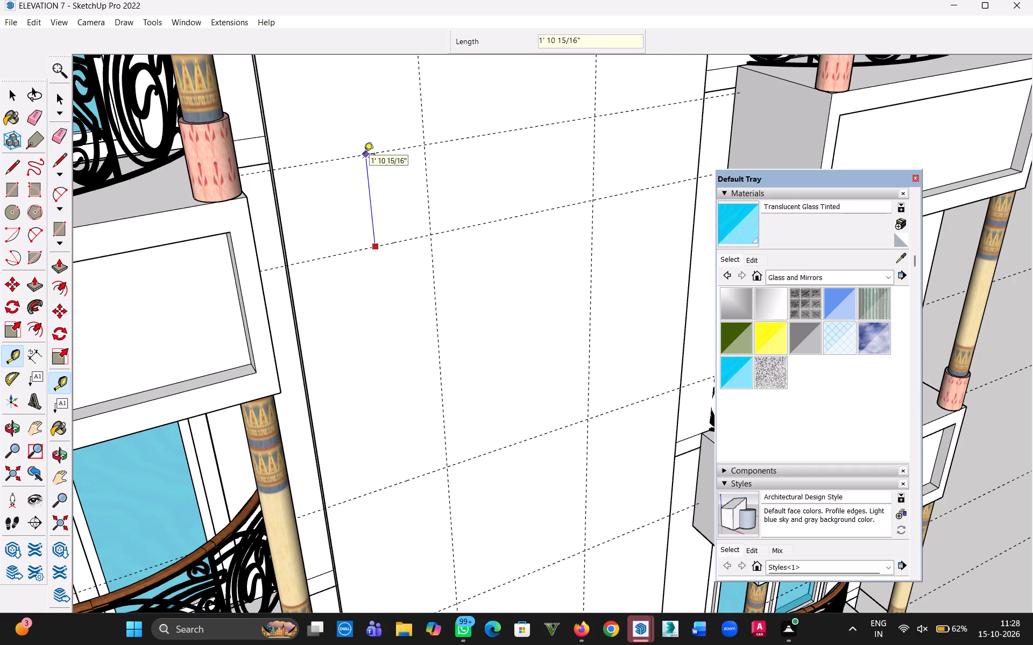
text(4'6")
key(Return)
Add a horizontal guide 6' above the current topmost guide on the central panel.
scroll(364, 155, down, 10)
key(h)
drag(484, 160, 441, 281)
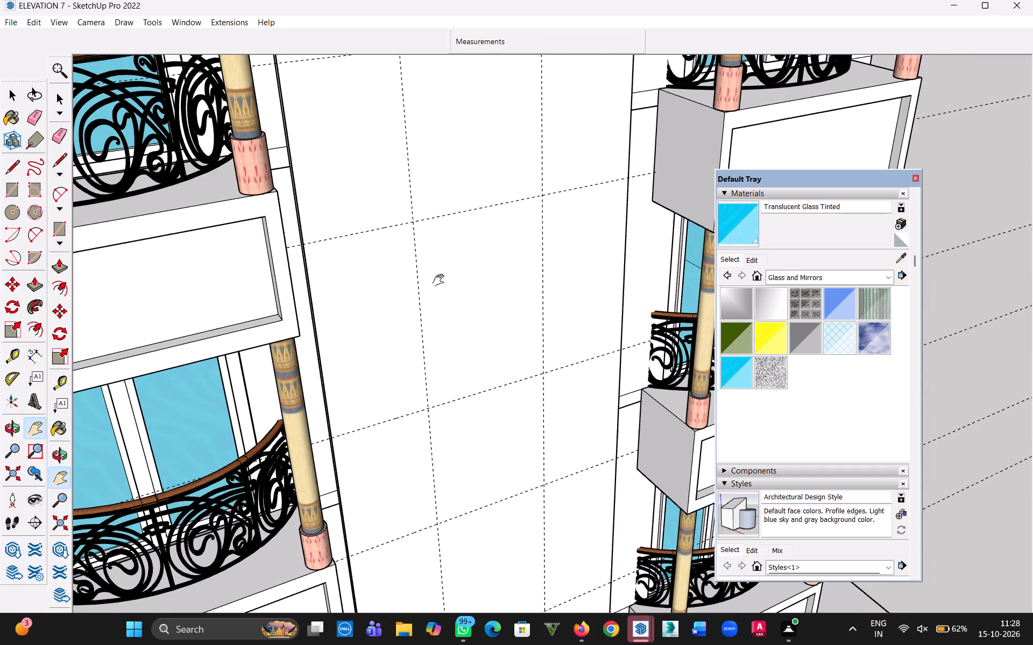
drag(441, 281, 407, 423)
scroll(339, 305, down, 2)
key(Escape)
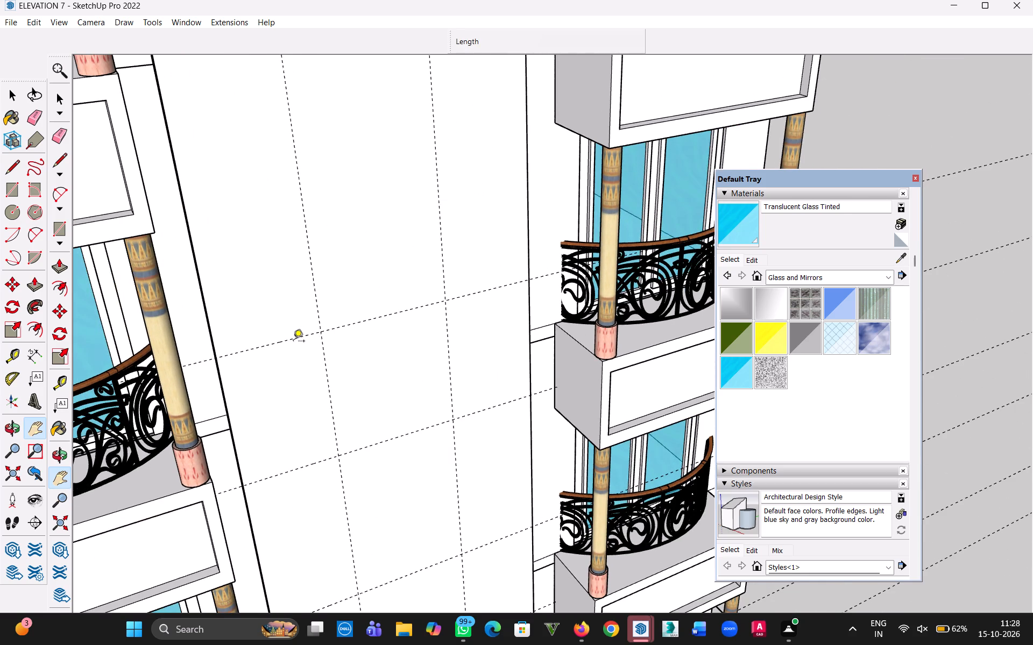
click(292, 342)
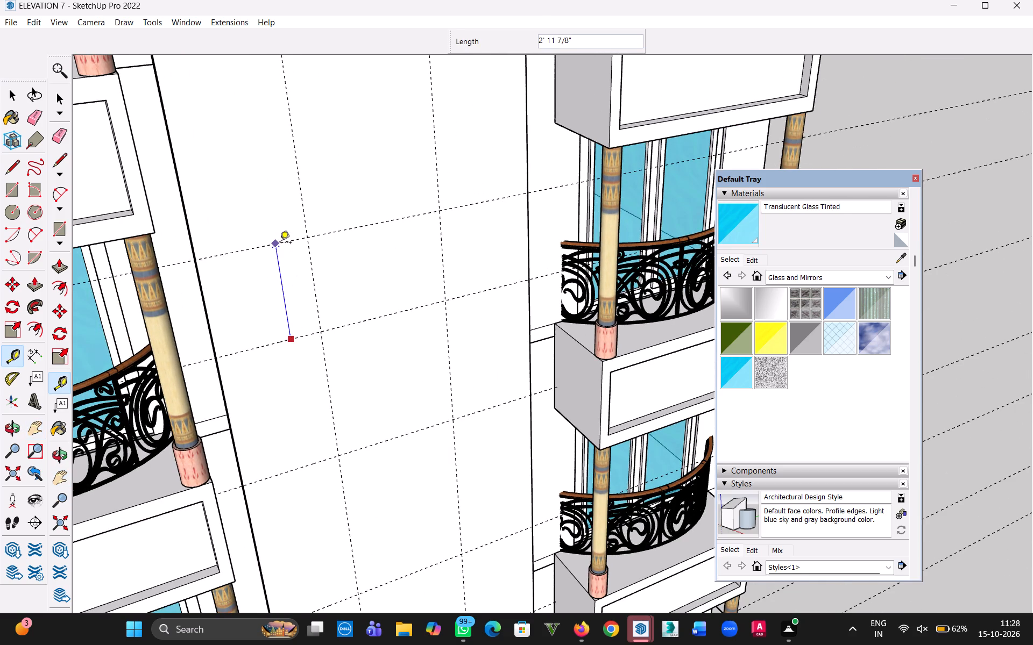
text(6')
key(Return)
Add a horizontal guide 4'6" above the last 6' guide on the central panel.
scroll(280, 211, down, 3)
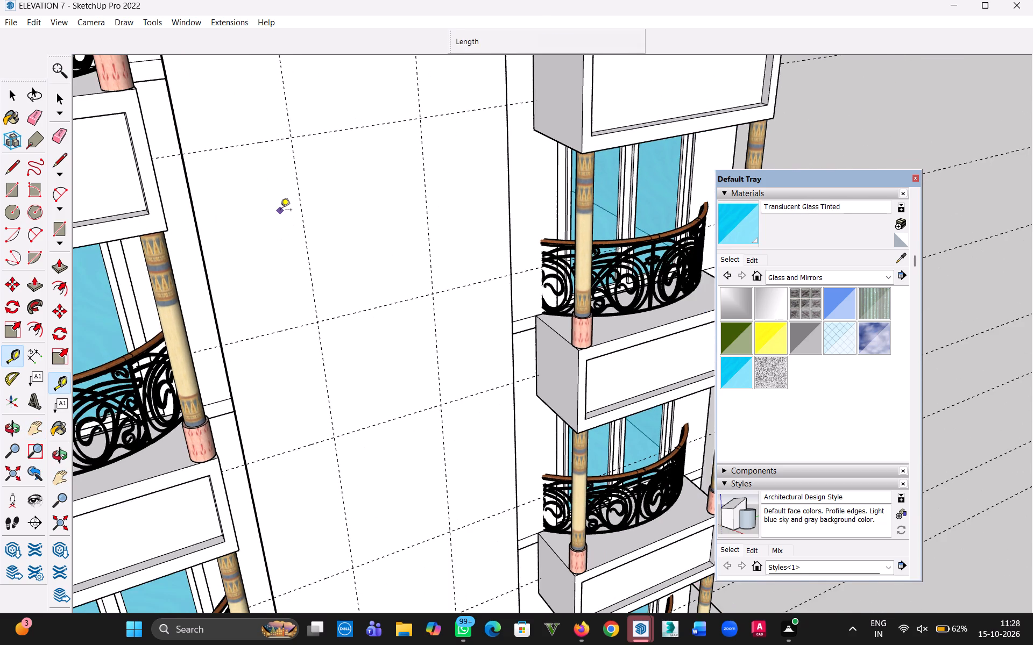
key(h)
drag(284, 200, 341, 422)
key(Escape)
click(329, 371)
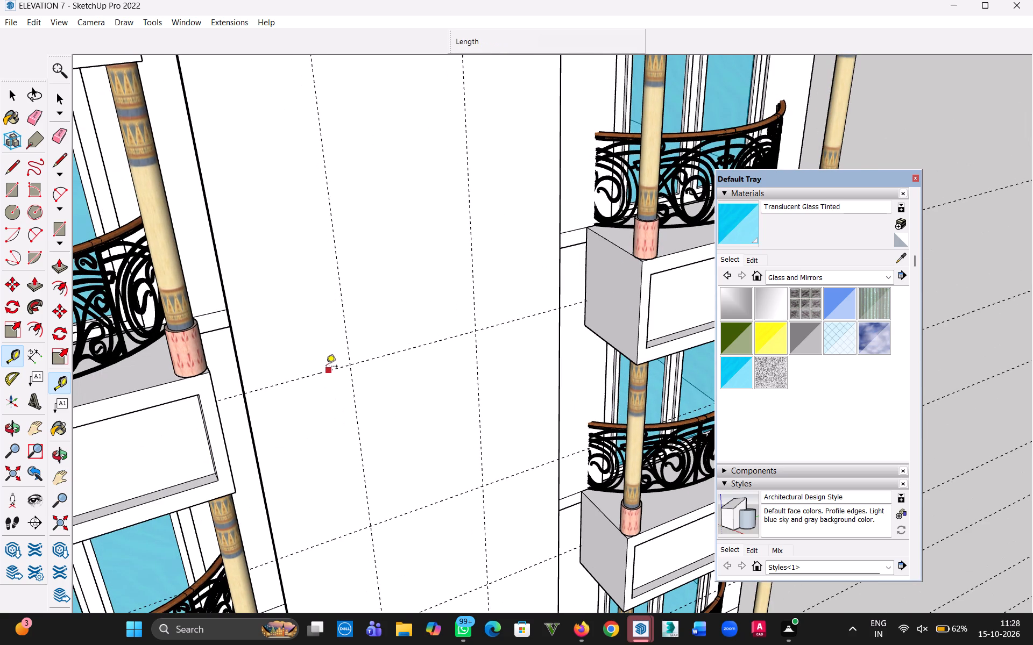
text(4')
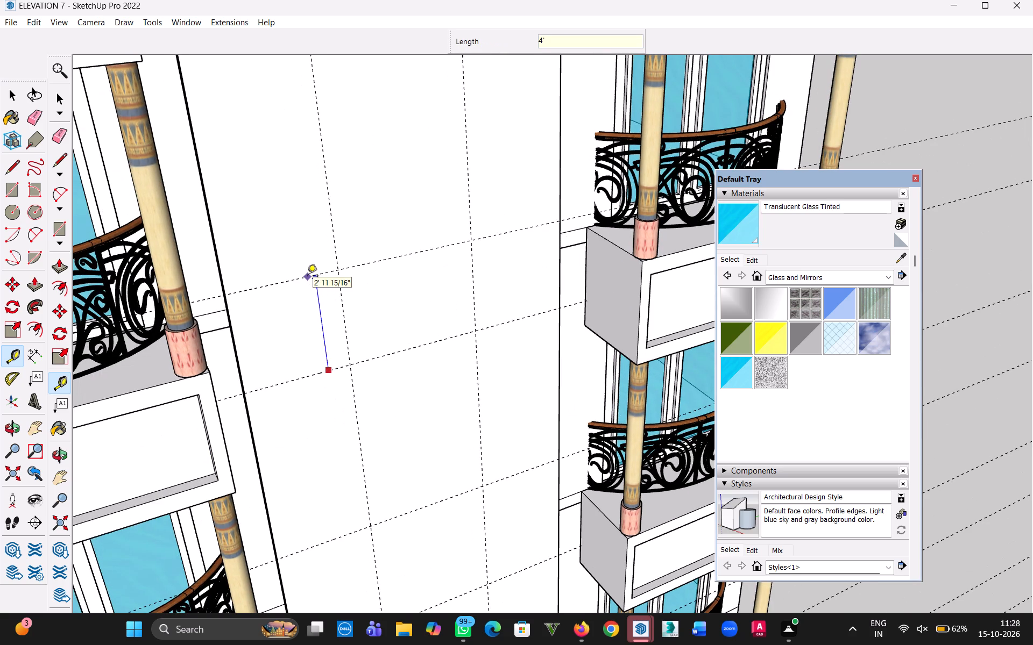
text(6")
key(Return)
Place the uppermost pair of horizontal guides near roof level, one 6' above the topmost guide and one 4'6" above that.
scroll(315, 268, down, 2)
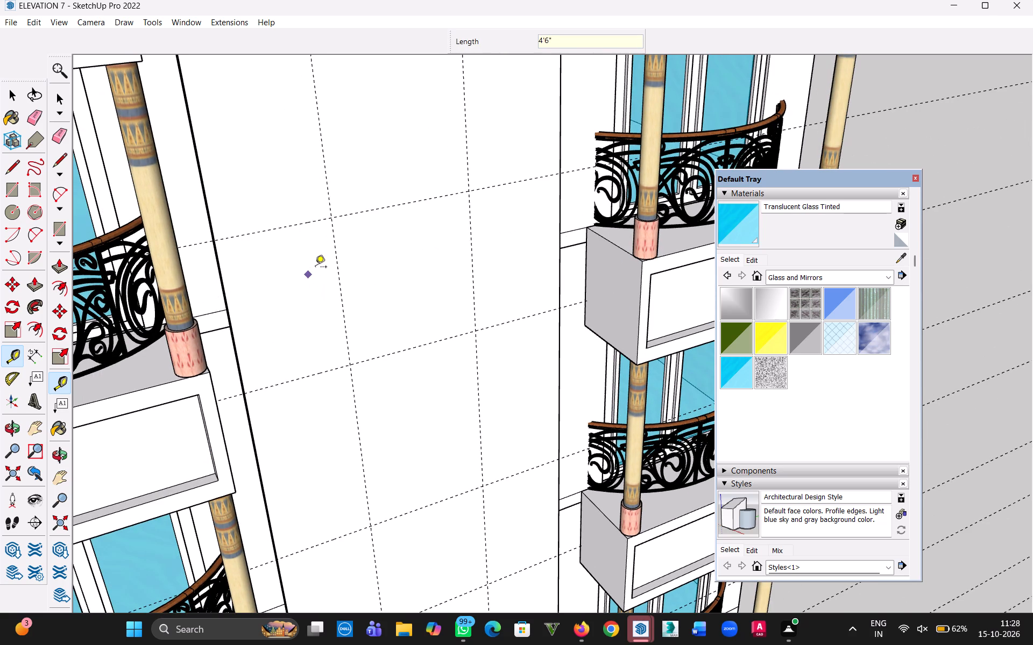
scroll(315, 268, down, 3)
key(h)
drag(314, 249, 376, 496)
key(Escape)
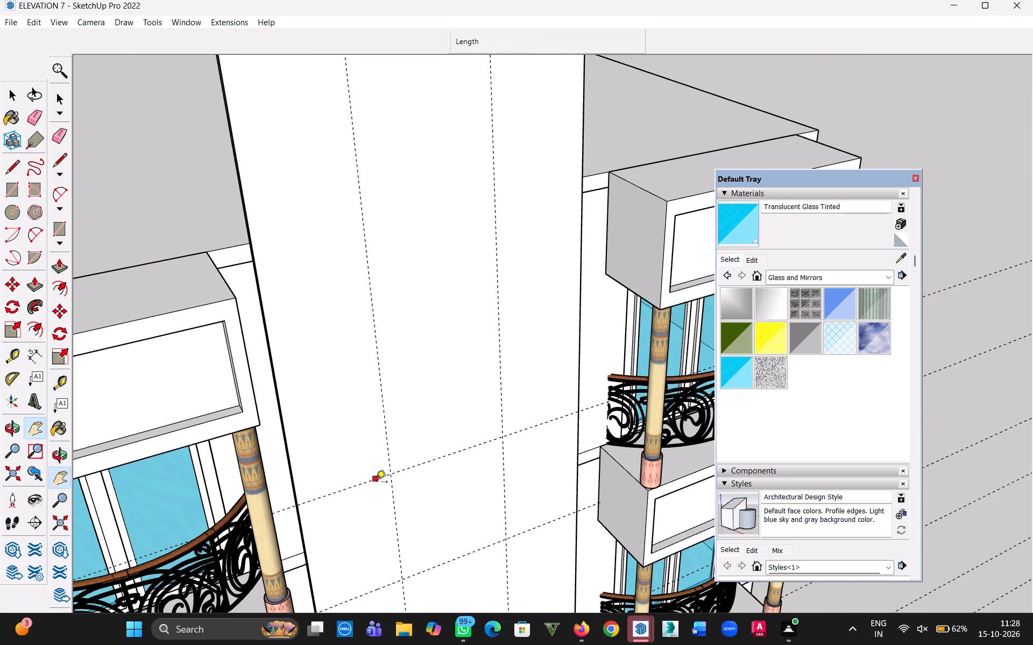
click(374, 481)
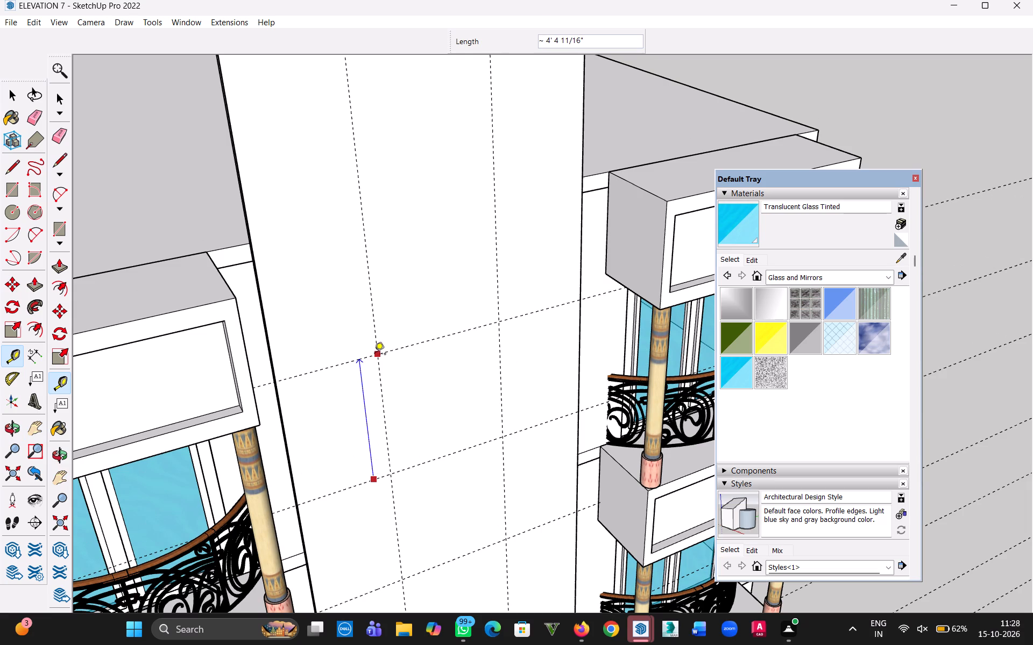
text(6')
key(Return)
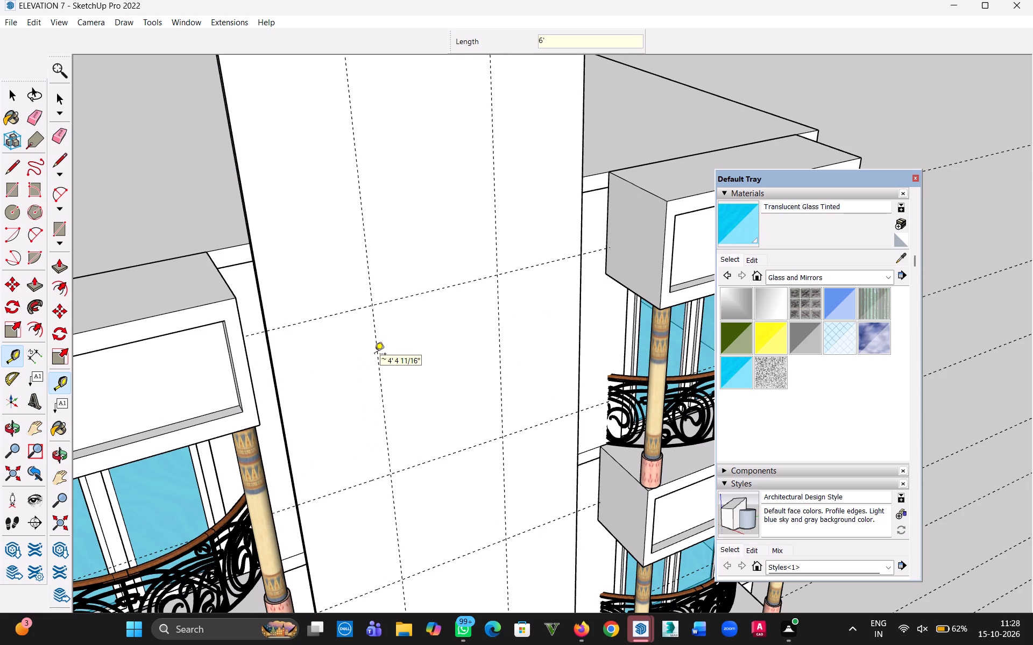
click(348, 310)
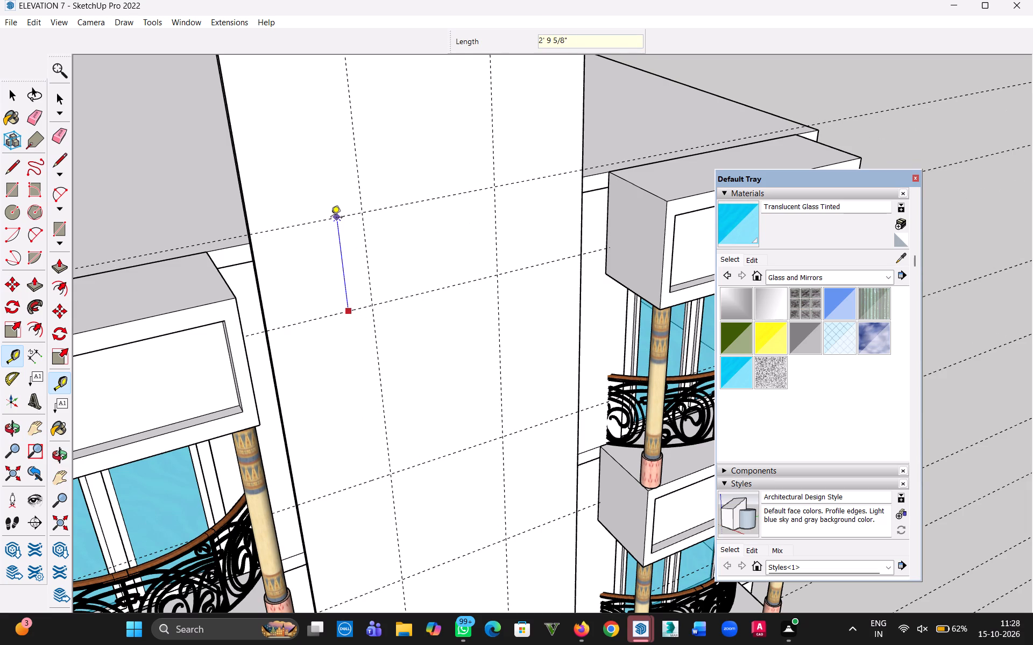
text(4')
text(6")
key(Return)
Draw 4' by 4'6" rectangles in the upper three 4'6"-high guide cells between the panel's vertical guides.
key(r)
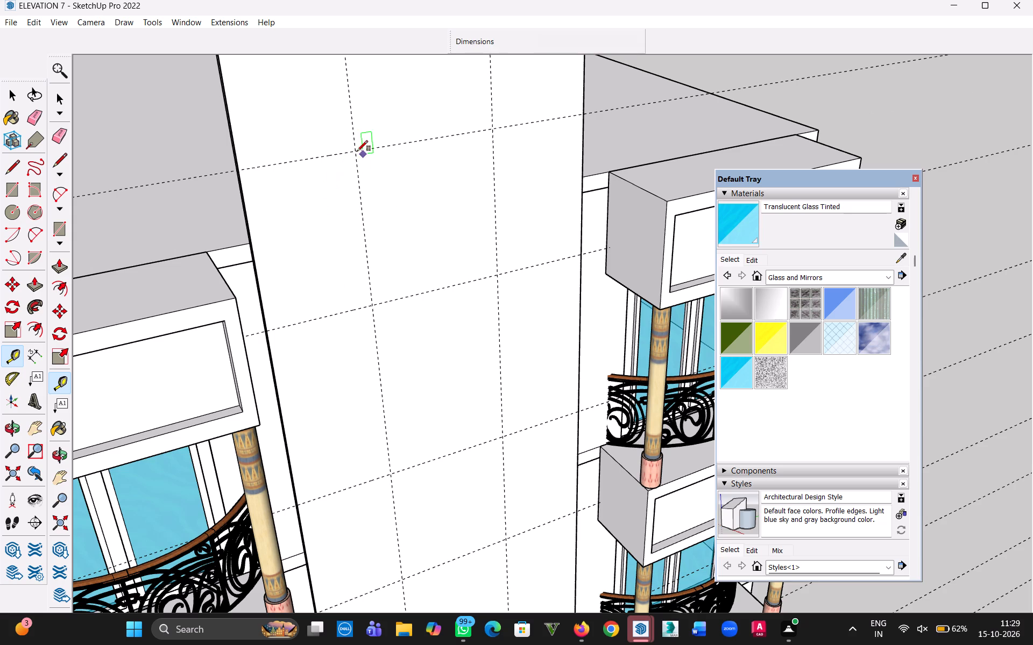
click(355, 152)
click(497, 273)
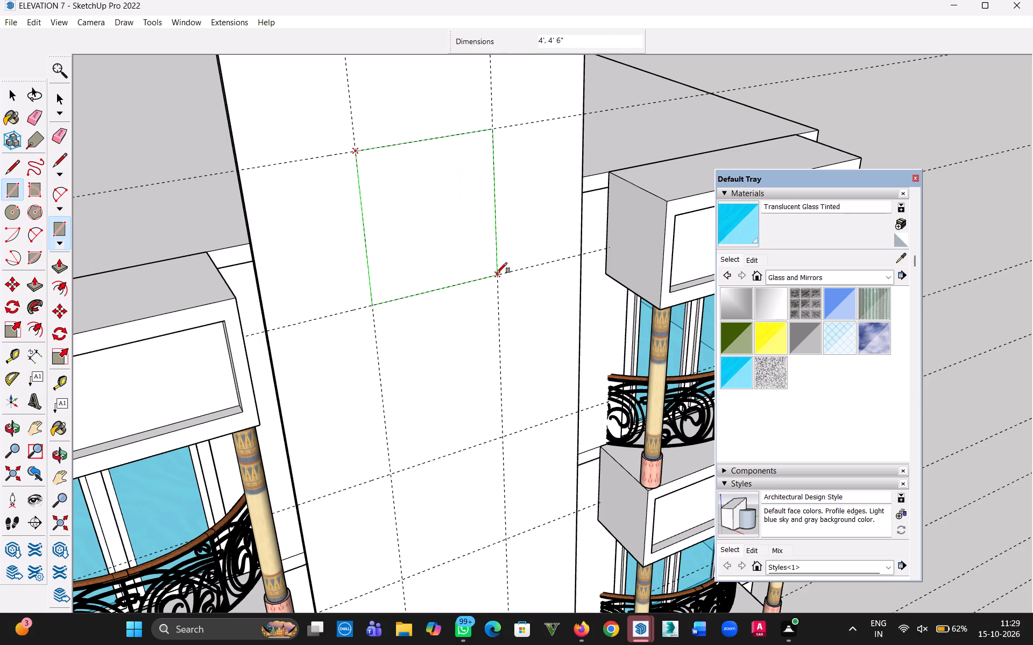
click(393, 475)
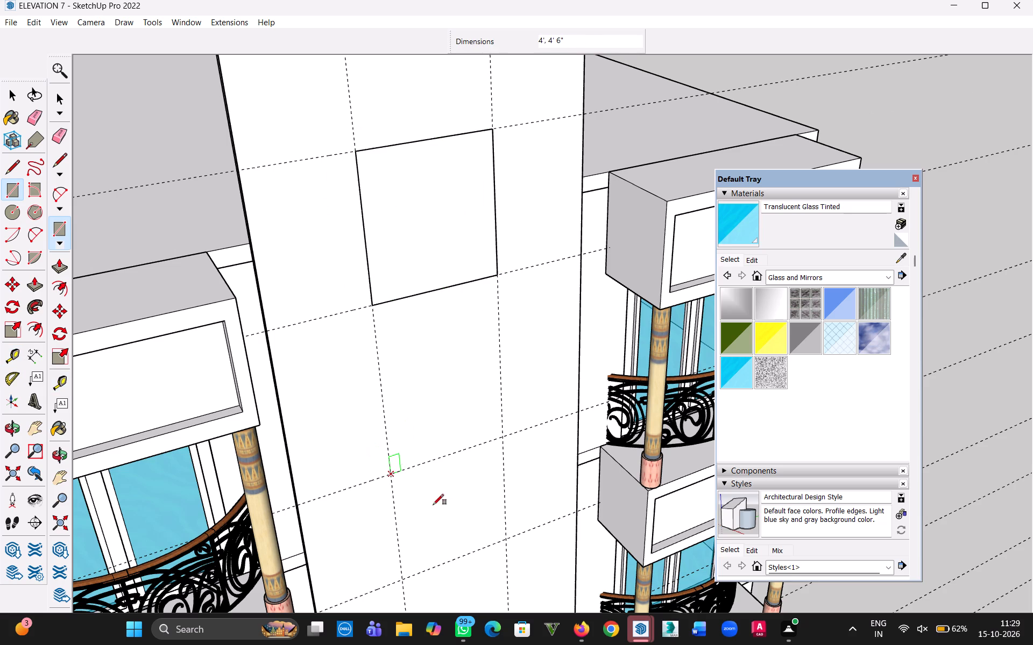
click(507, 541)
scroll(490, 544, down, 5)
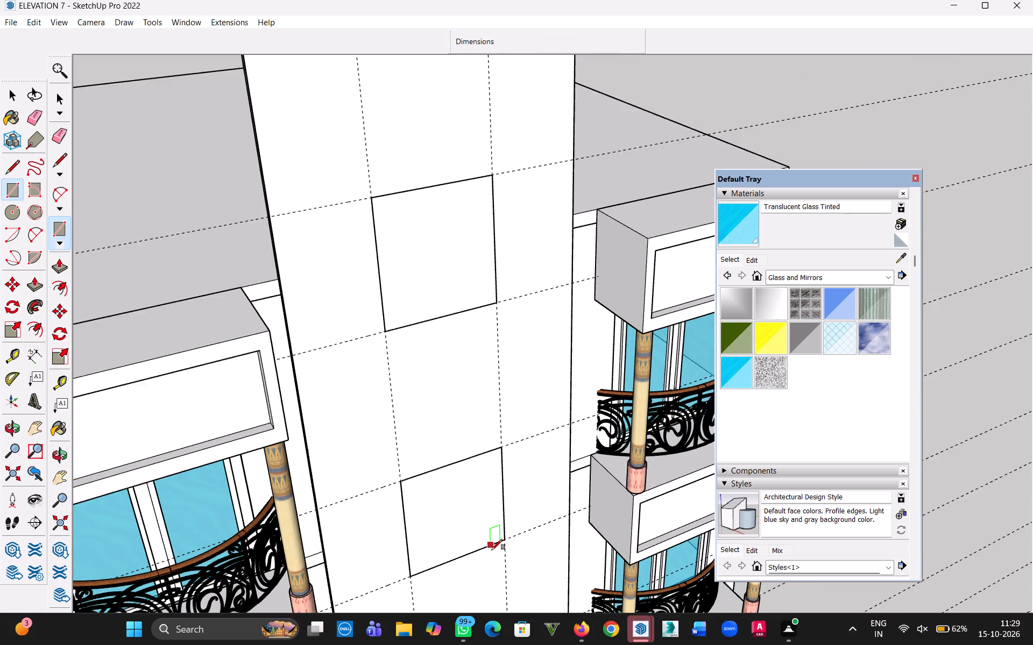
key(h)
drag(483, 563, 411, 187)
key(Escape)
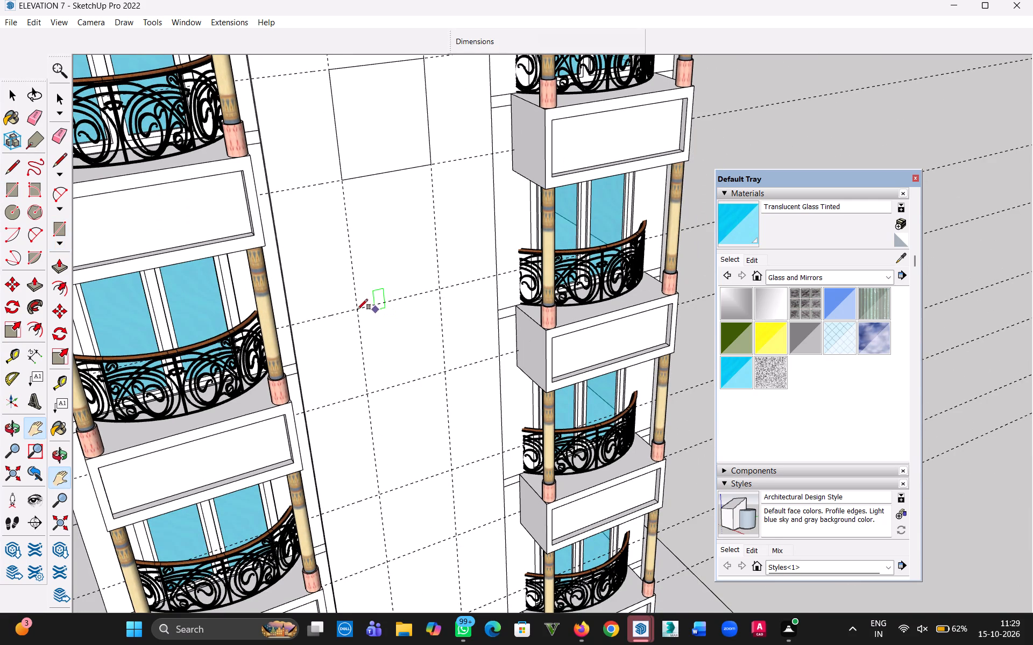
click(357, 307)
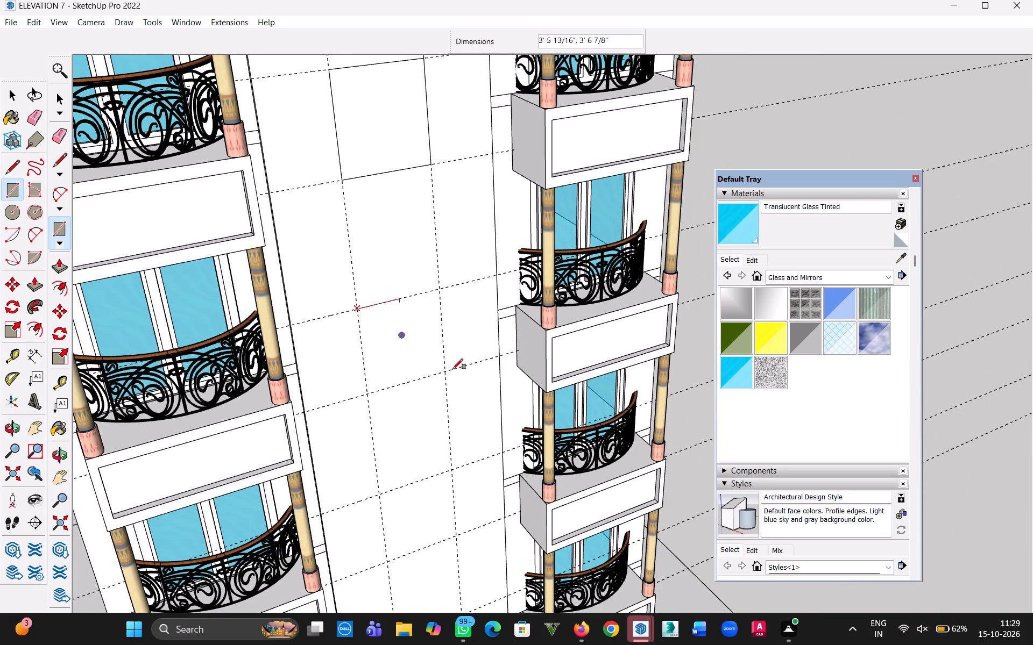
click(444, 371)
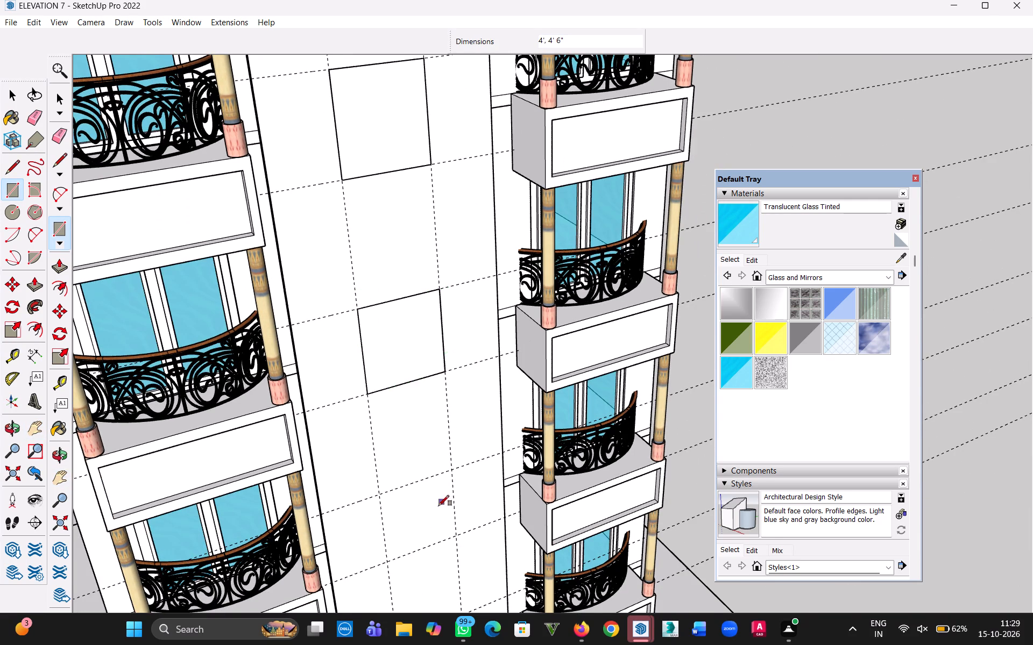
Draw 4' by 4'6" rectangles in the lowest two 4'6"-high guide cells of the central panel.
key(h)
drag(433, 510, 424, 339)
key(Escape)
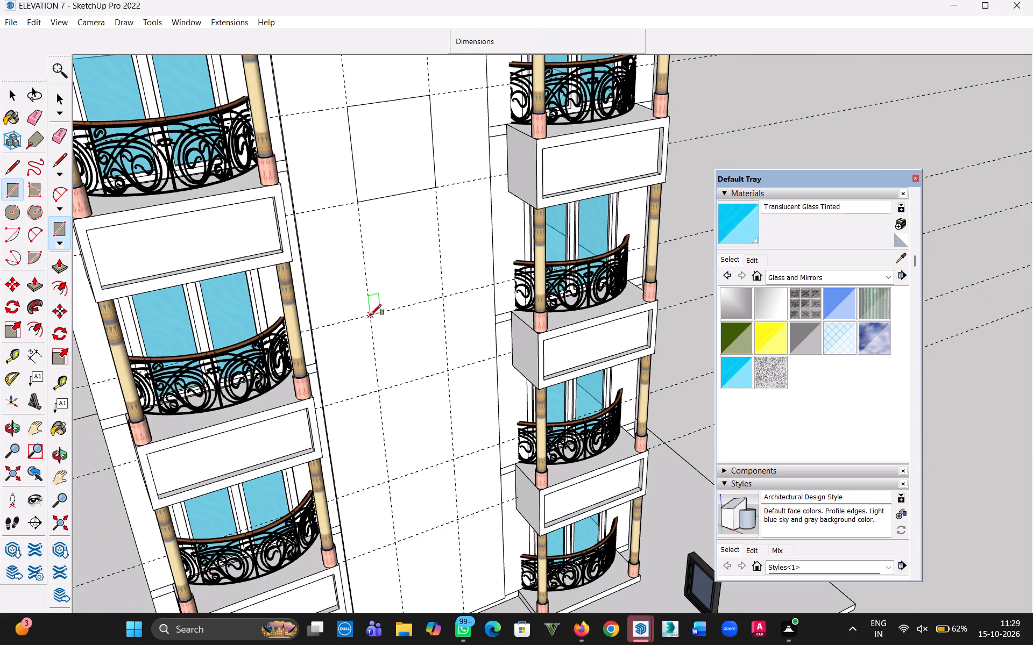
click(371, 315)
click(447, 371)
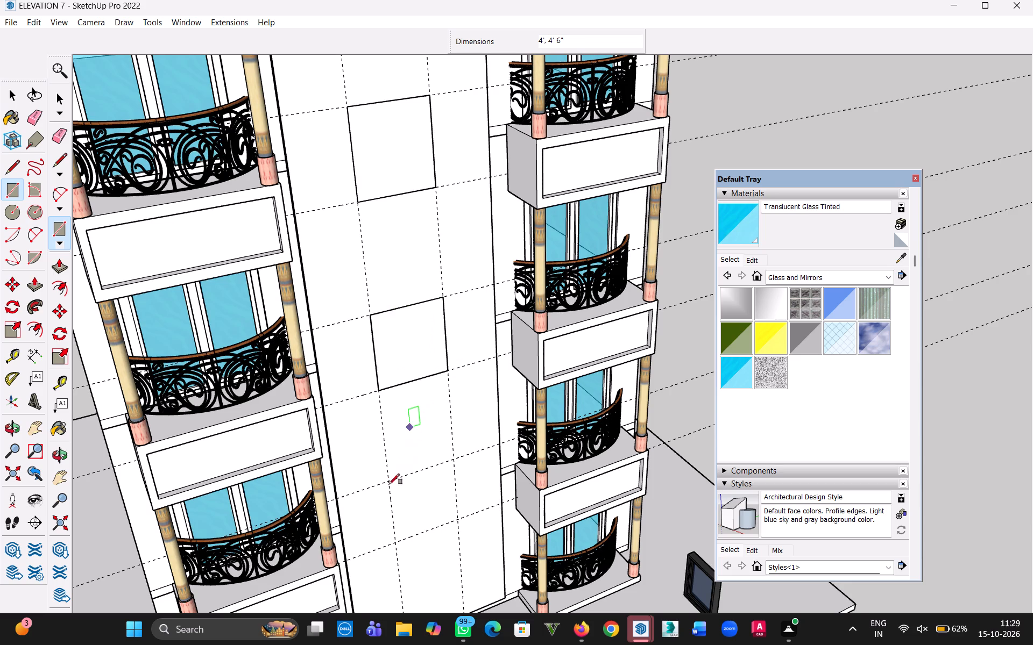
click(390, 482)
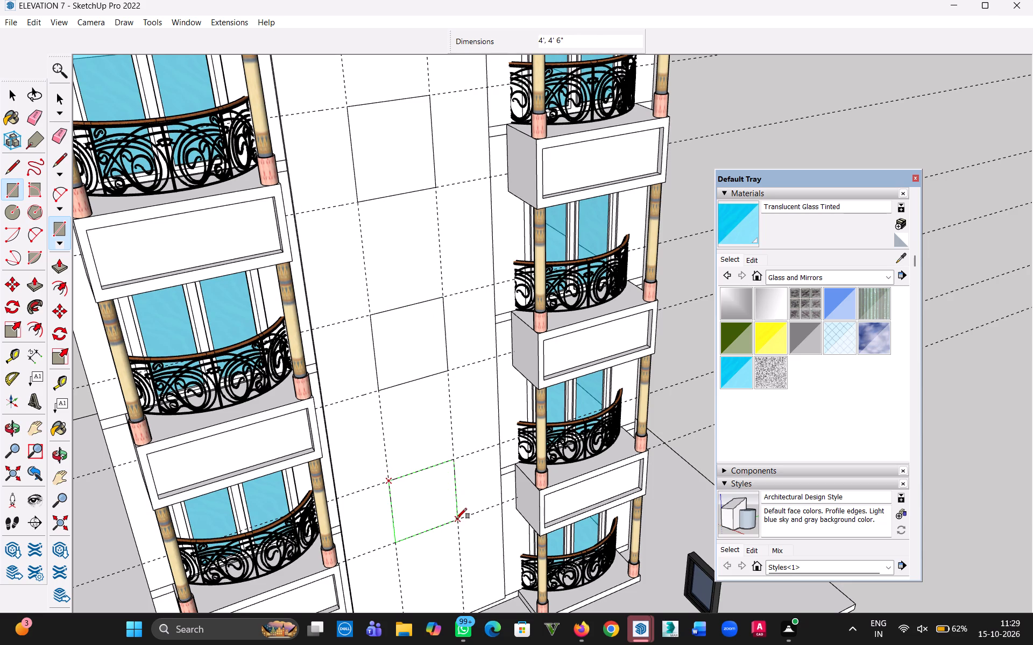
click(458, 519)
Open the central panel's group for editing.
click(5, 95)
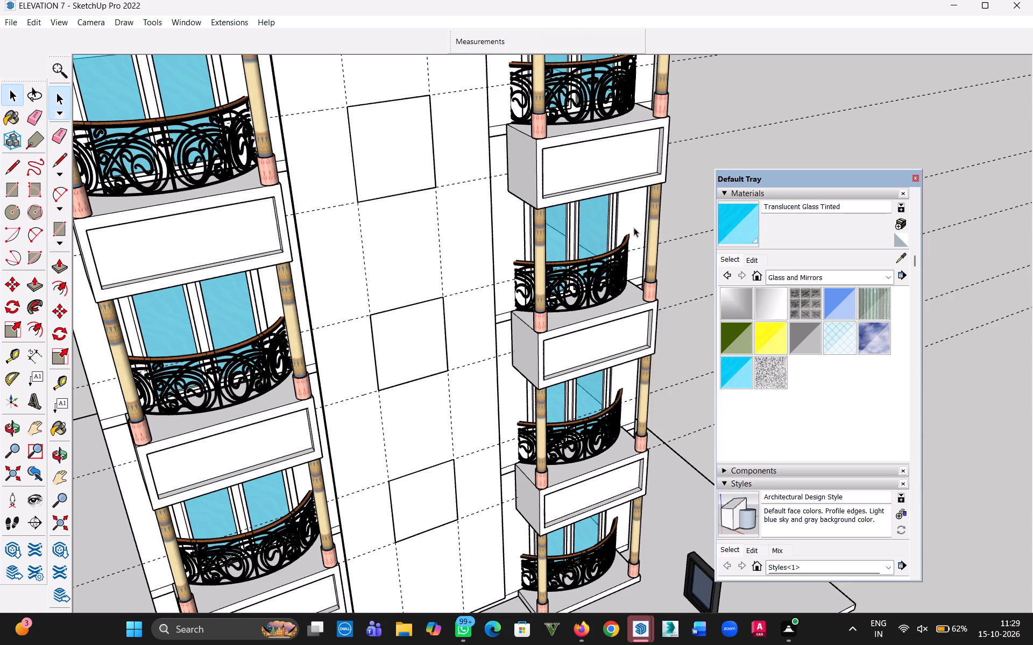
click(689, 209)
double_click(401, 261)
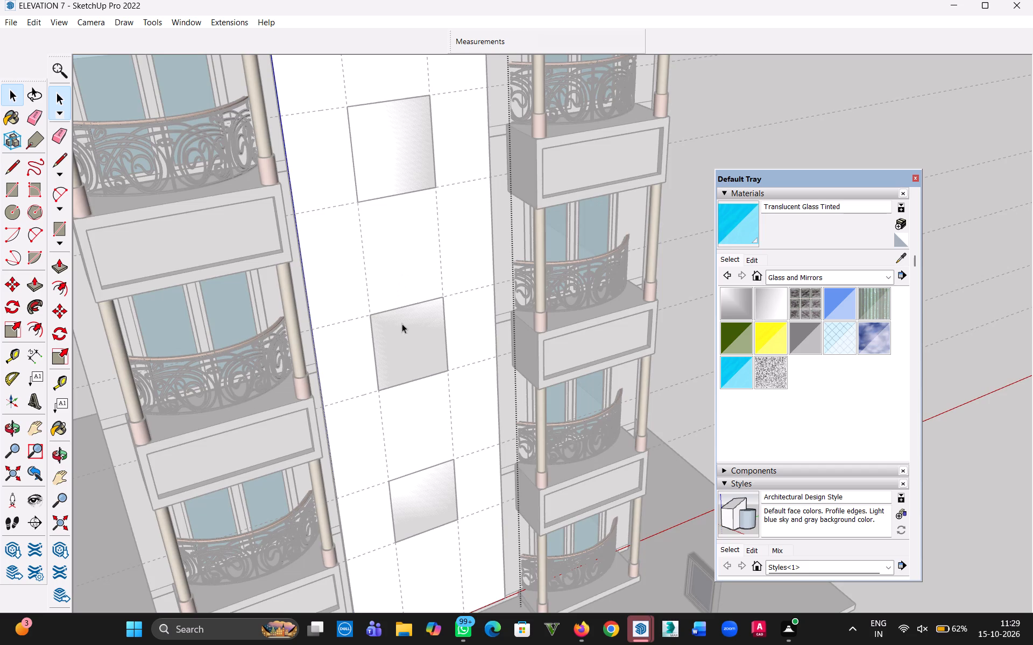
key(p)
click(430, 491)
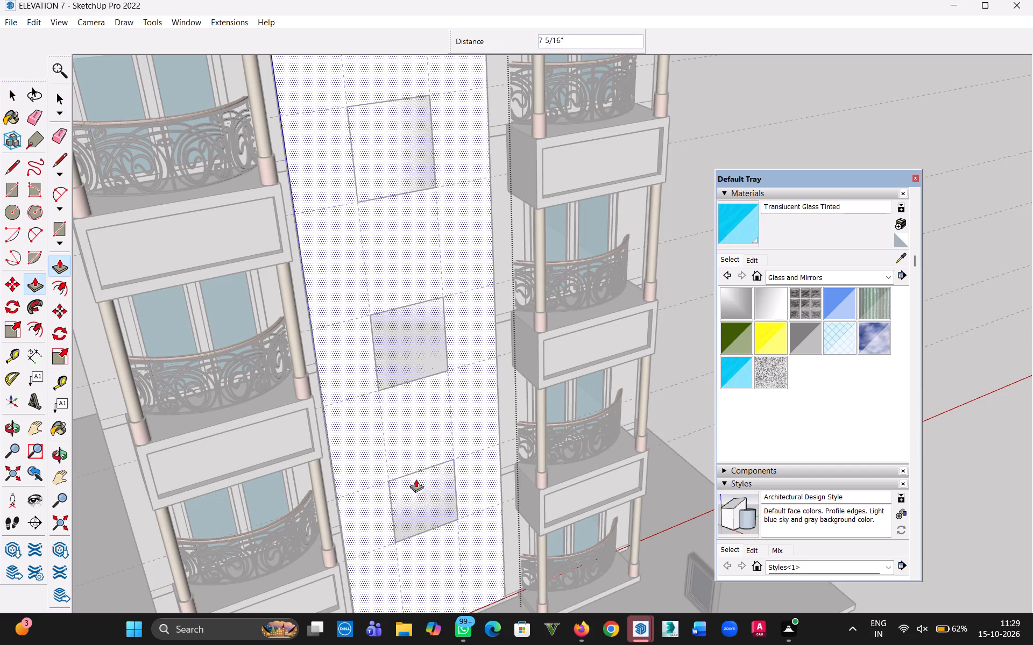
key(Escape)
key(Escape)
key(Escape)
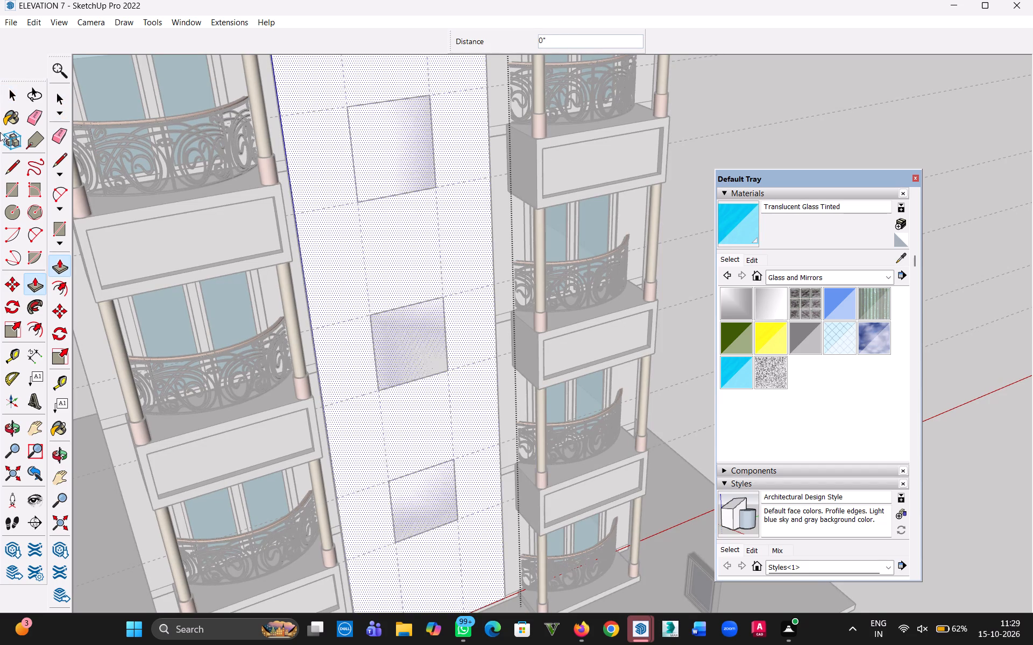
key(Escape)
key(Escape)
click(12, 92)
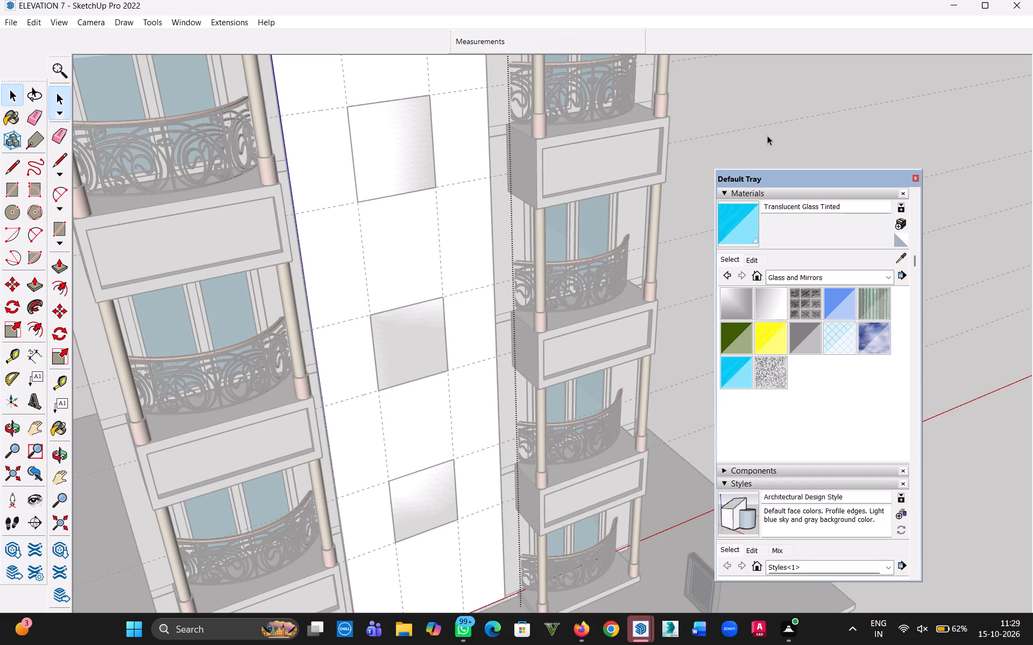
Undo all of the 4' by 4'6" rectangles drawn in the central panel's guide cells.
click(767, 135)
scroll(371, 270, down, 11)
key(ctrl+z)
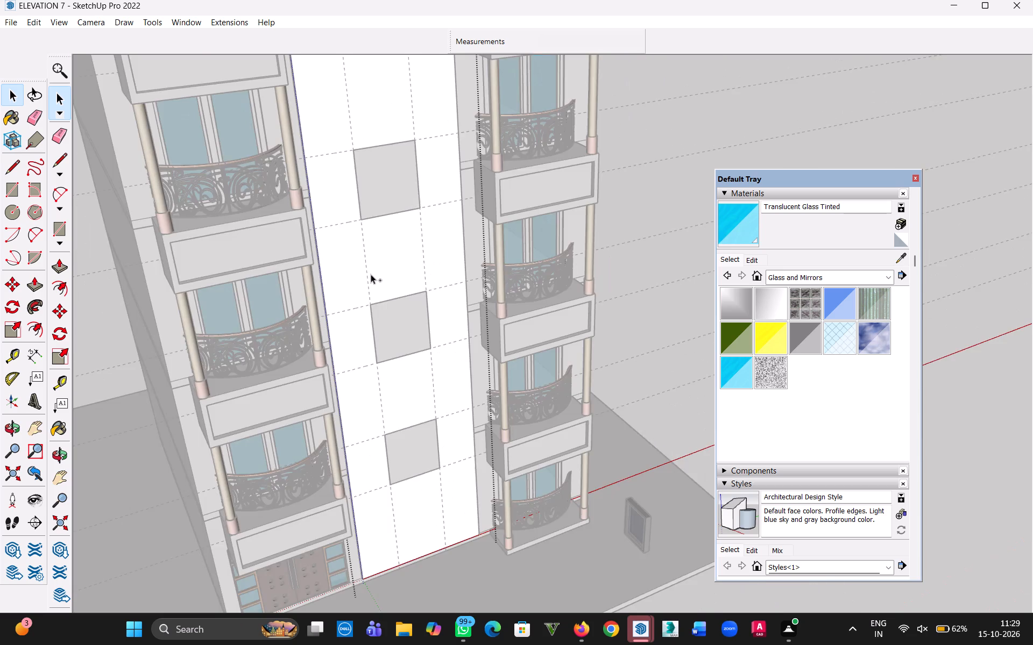
key(ctrl+z)
key(ctrl+z)
key(ctrl+z)
key(ctrl+z)
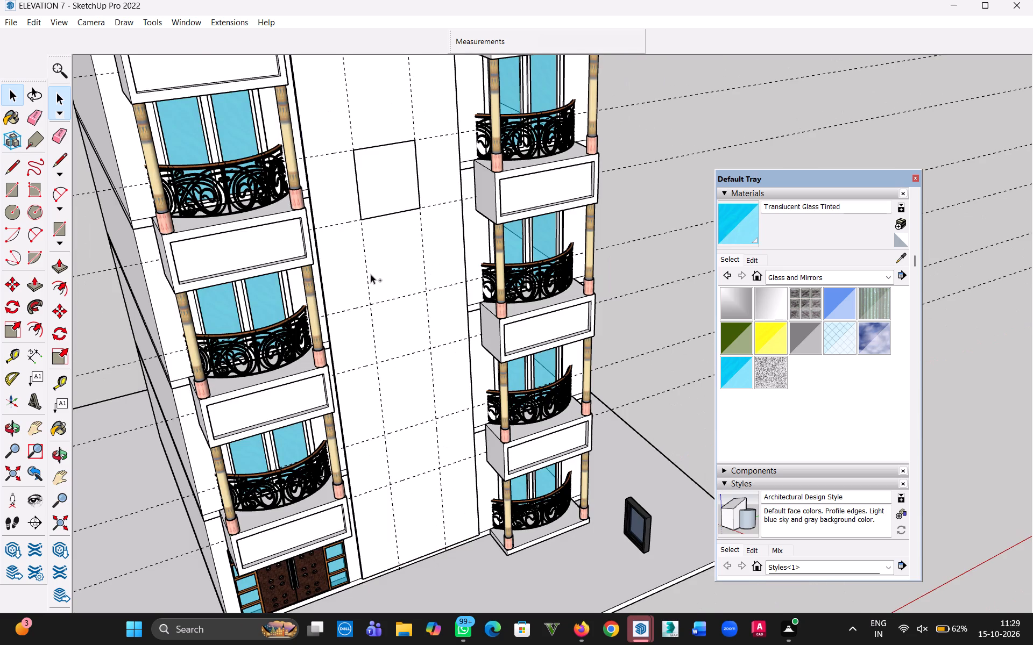
scroll(371, 274, down, 16)
key(ctrl+z)
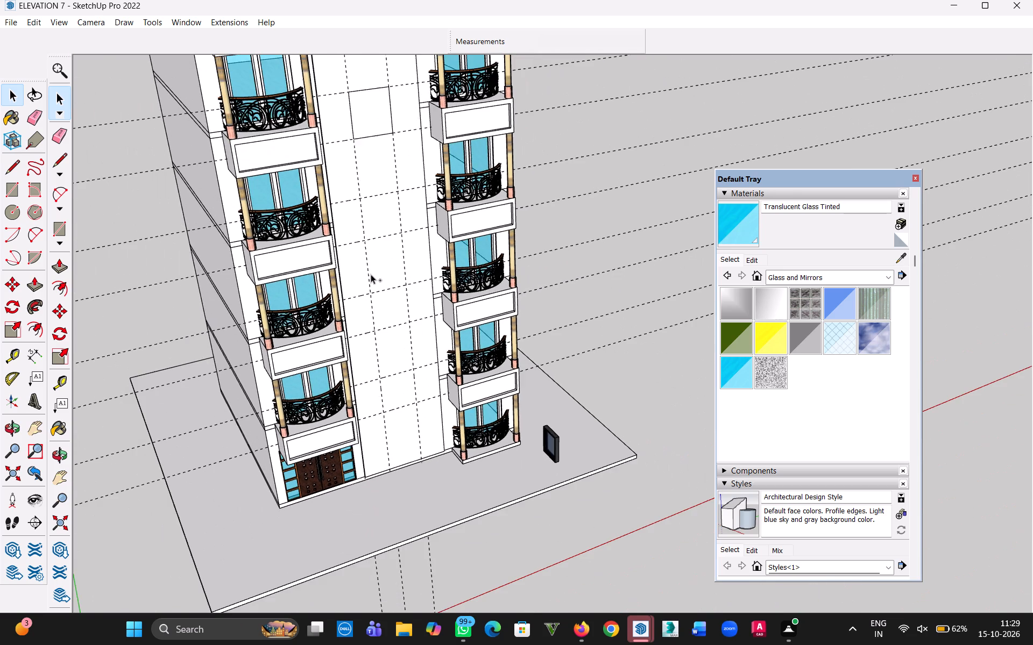
key(h)
drag(378, 178, 435, 413)
key(ctrl+z)
Inside the central panel's group, draw 4' by 4'6" rectangles in the upper two 4'6"-high guide cells.
scroll(424, 264, up, 6)
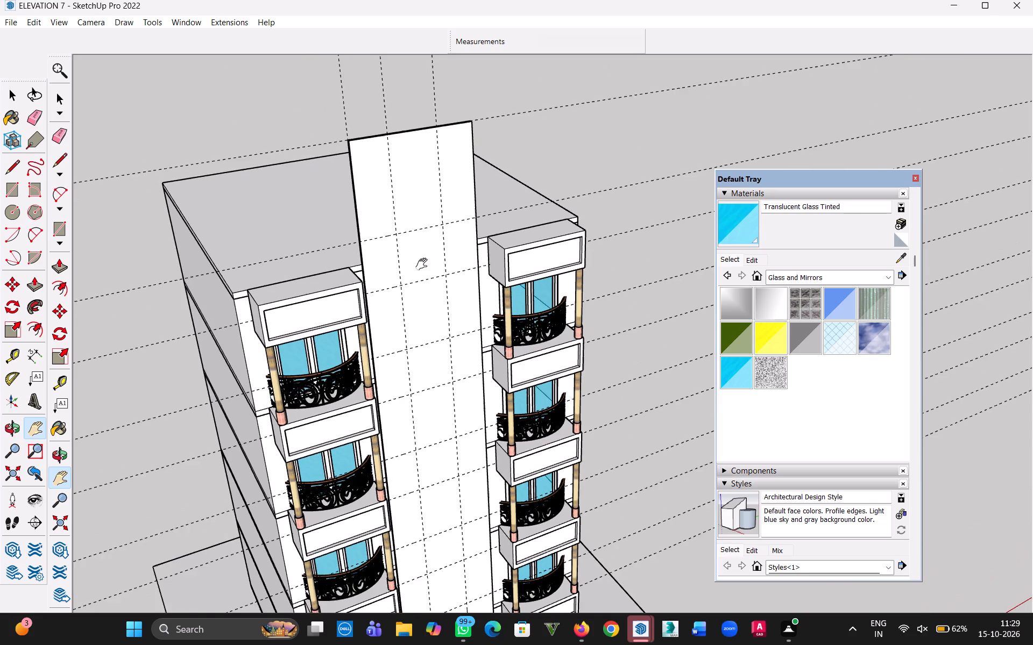
scroll(424, 264, up, 3)
click(5, 91)
double_click(406, 188)
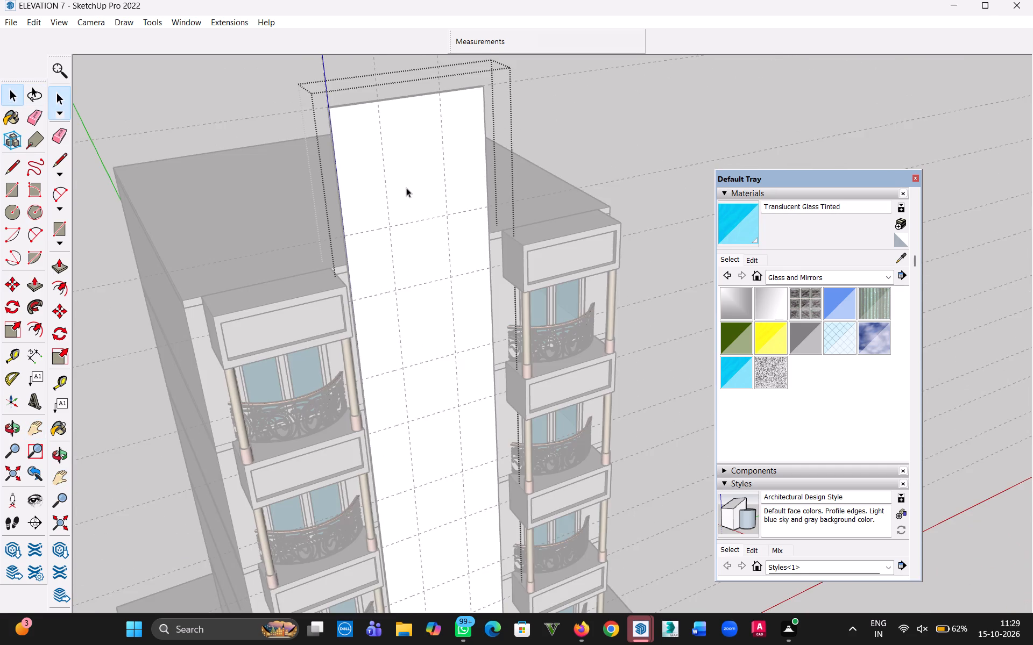
scroll(406, 226, up, 9)
key(r)
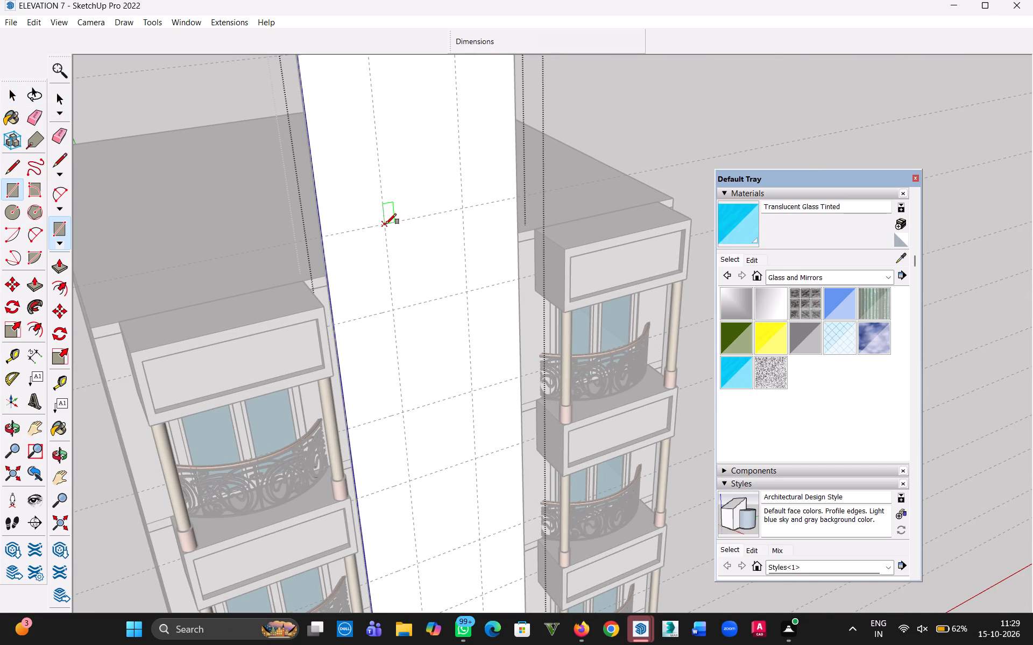
click(386, 224)
click(466, 292)
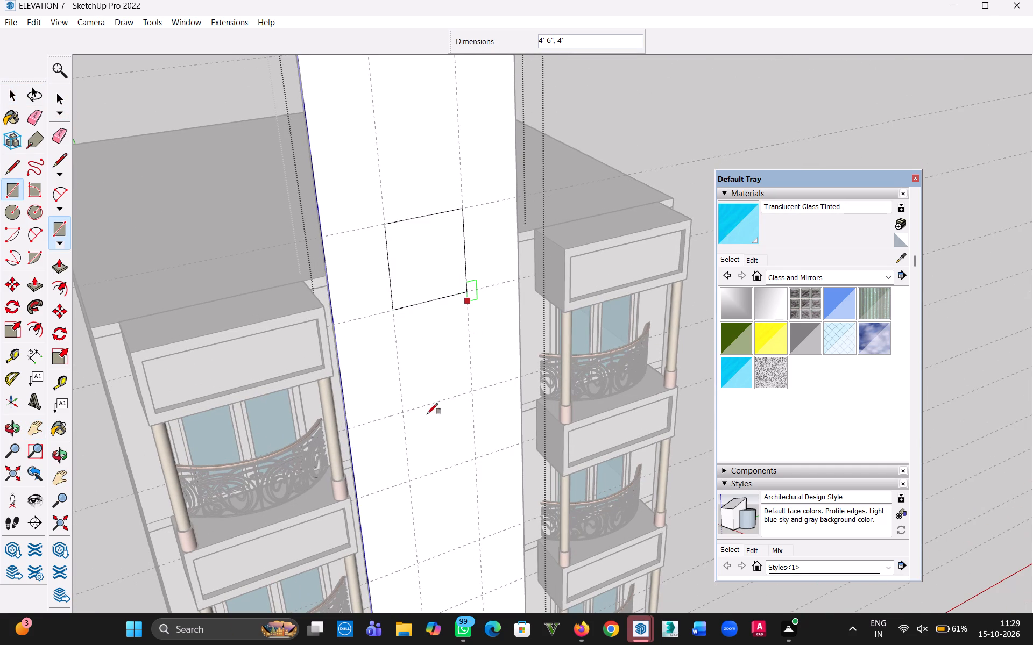
click(401, 414)
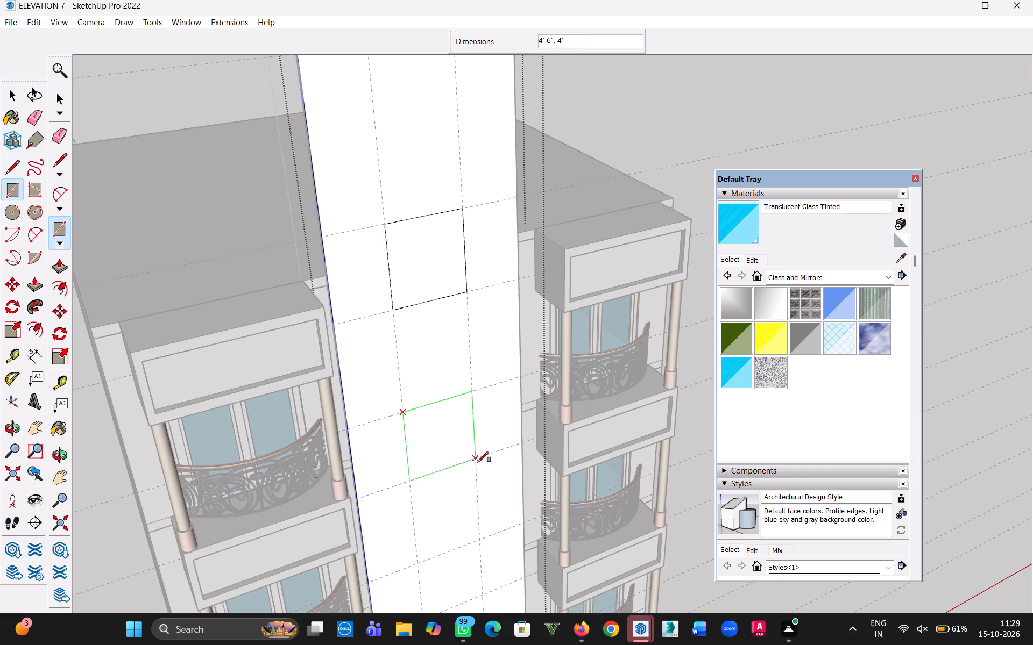
click(477, 460)
Draw 4' by 4'6" rectangles in the remaining three 4'6"-high guide cells down the central panel.
key(h)
drag(492, 556, 447, 334)
key(Escape)
click(370, 328)
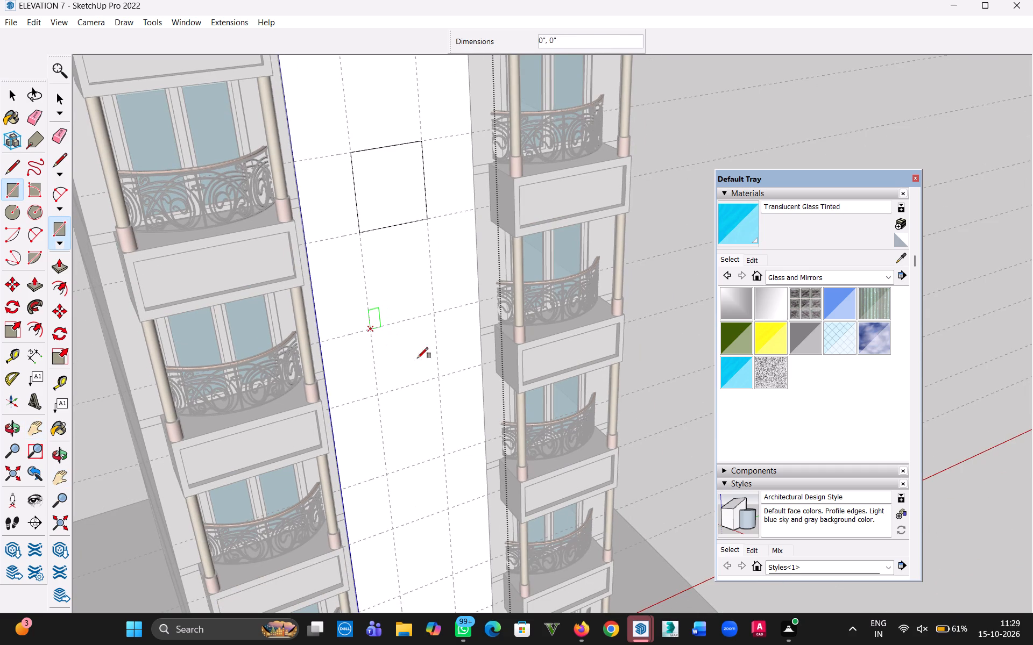
click(439, 379)
key(h)
drag(418, 511, 421, 432)
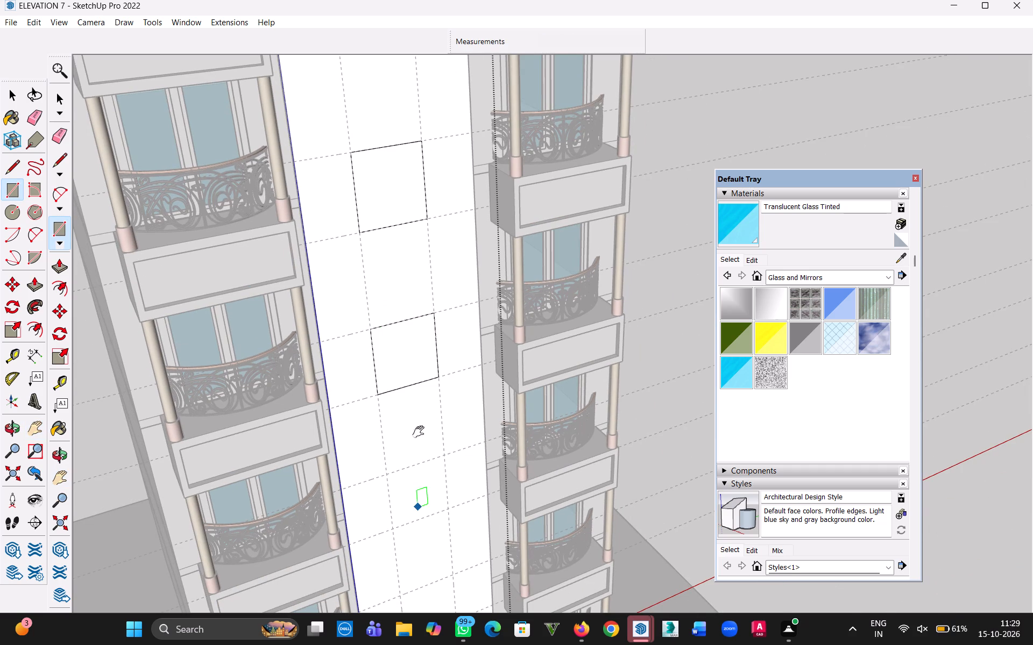
drag(421, 432, 410, 352)
key(Escape)
click(380, 310)
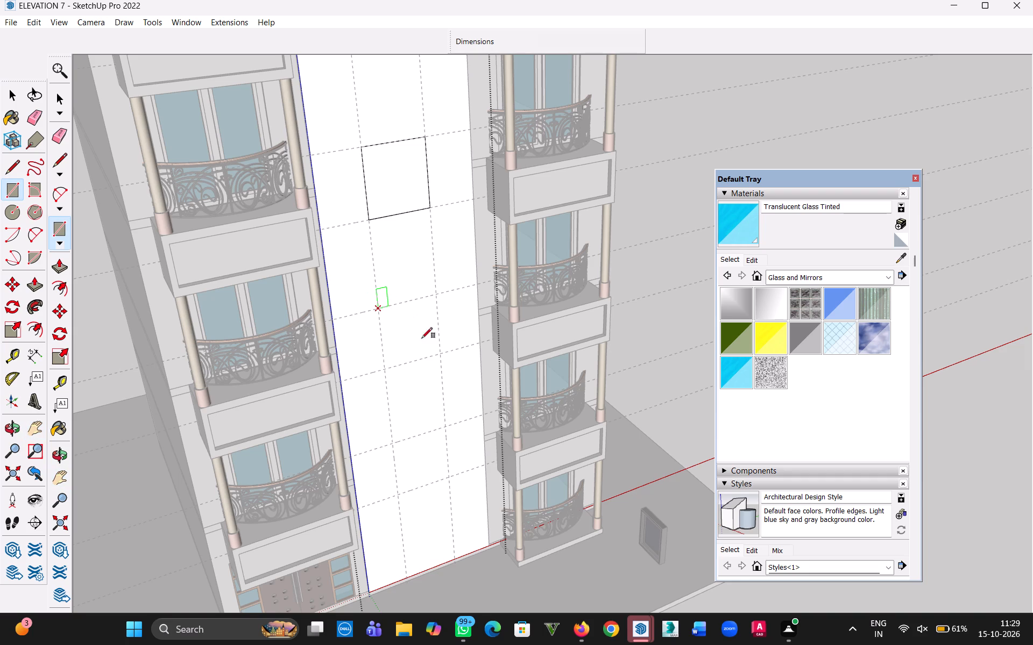
click(442, 354)
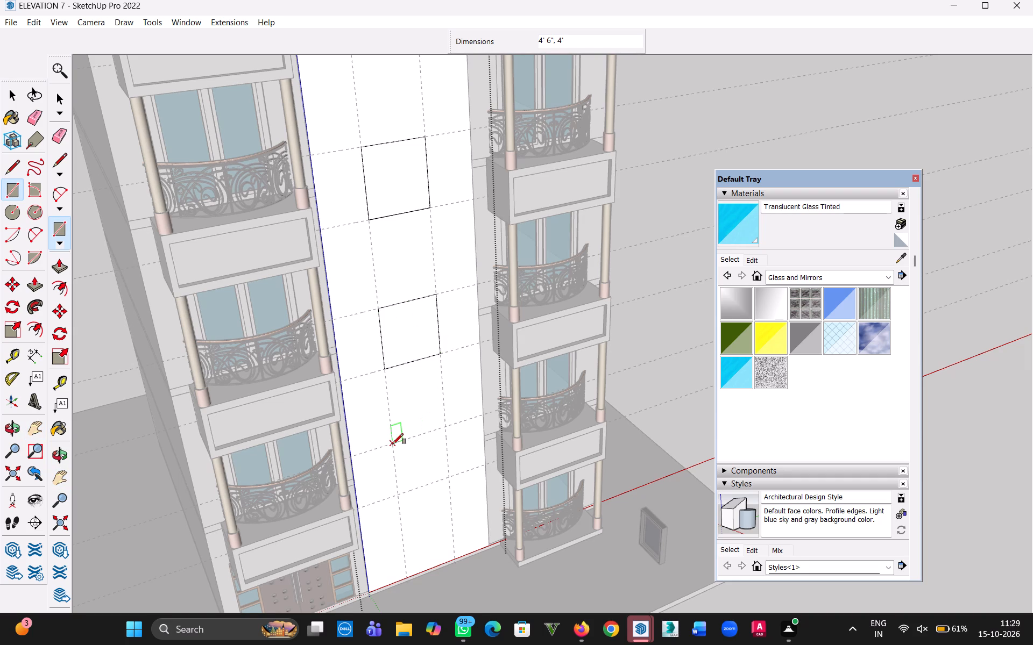
click(394, 443)
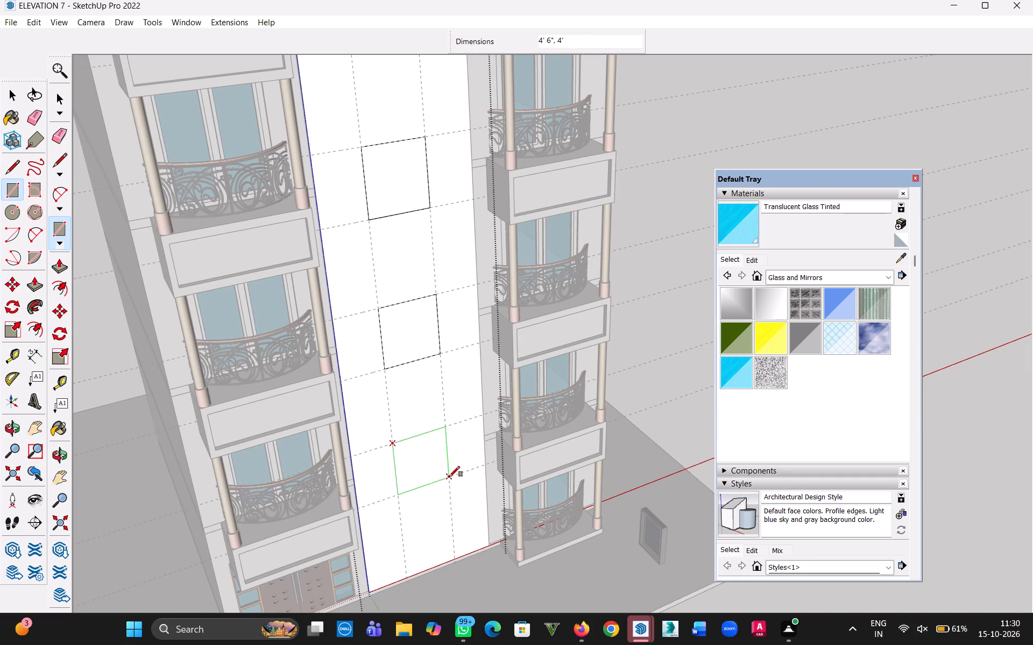
click(449, 477)
Push the lowest rectangle in 2" to cut an opening through the central panel.
key(p)
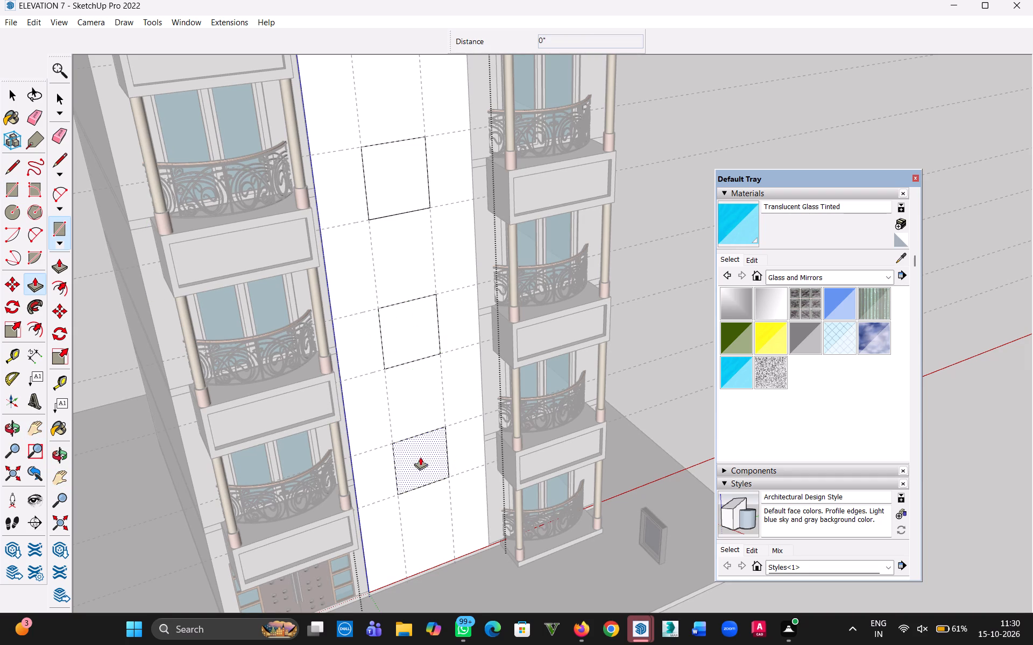
click(424, 462)
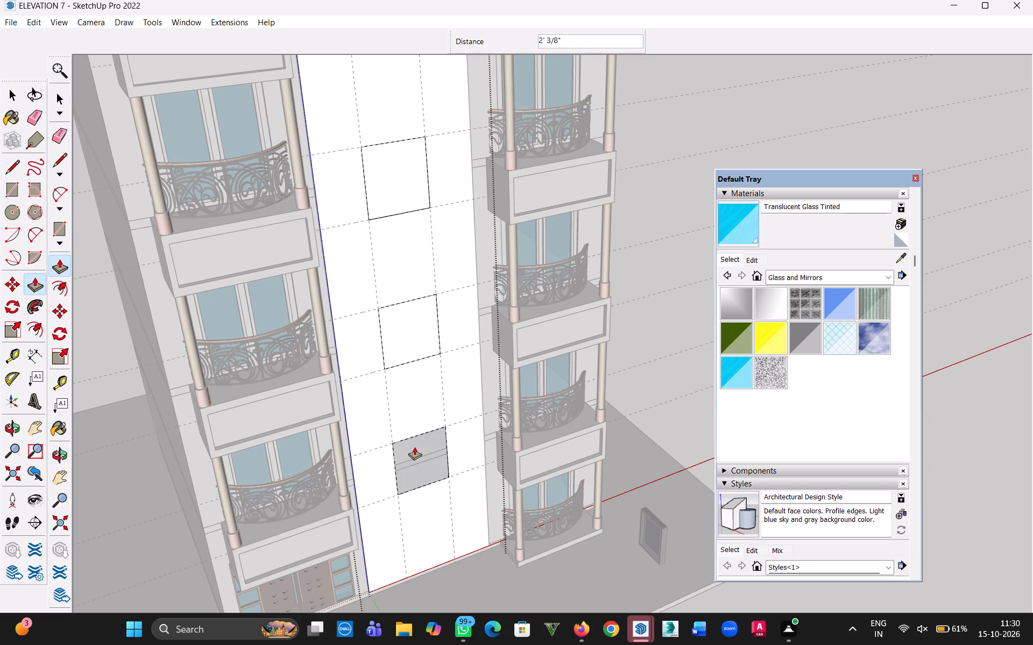
middle_drag(422, 450, 376, 248)
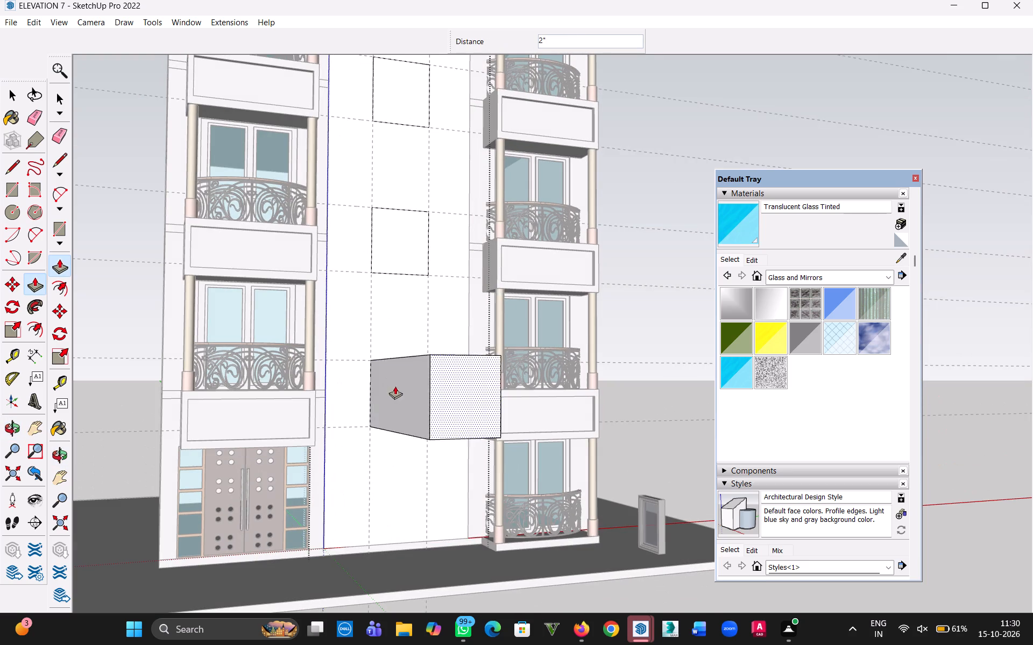
click(400, 371)
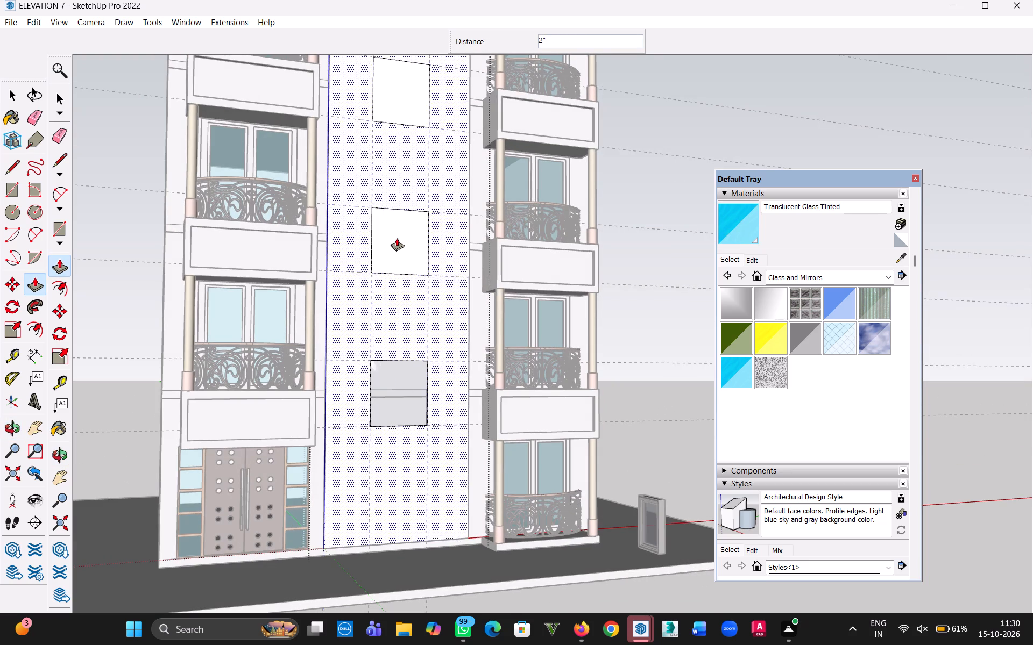
Repeat the 2" push on the four rectangles above to cut their openings, and close the panel's group.
double_click(397, 238)
key(h)
drag(415, 193, 468, 527)
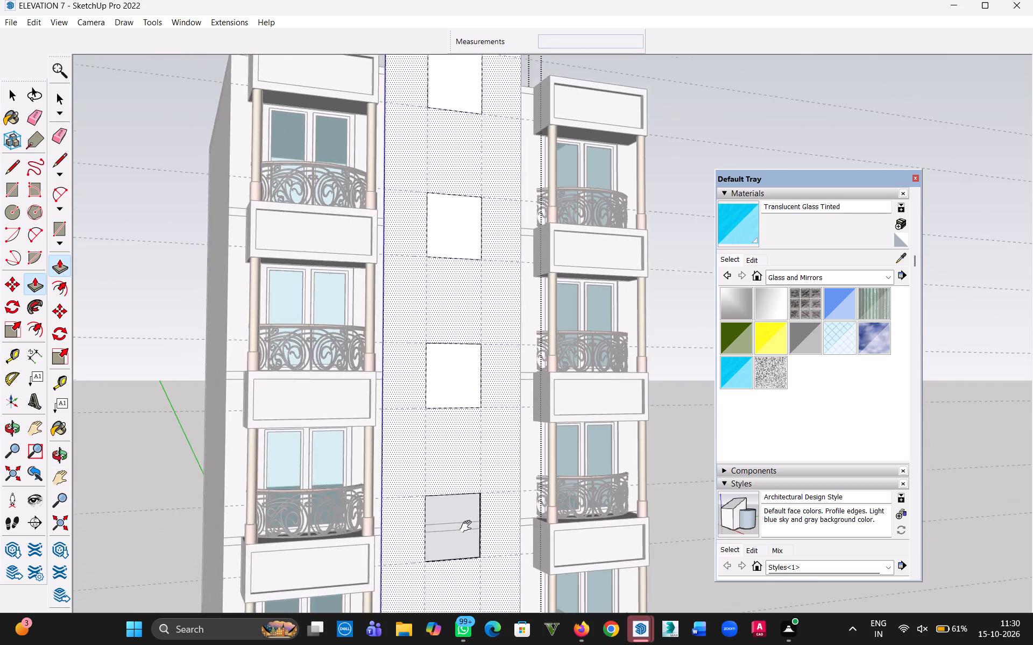
drag(468, 527, 472, 546)
key(Escape)
double_click(455, 453)
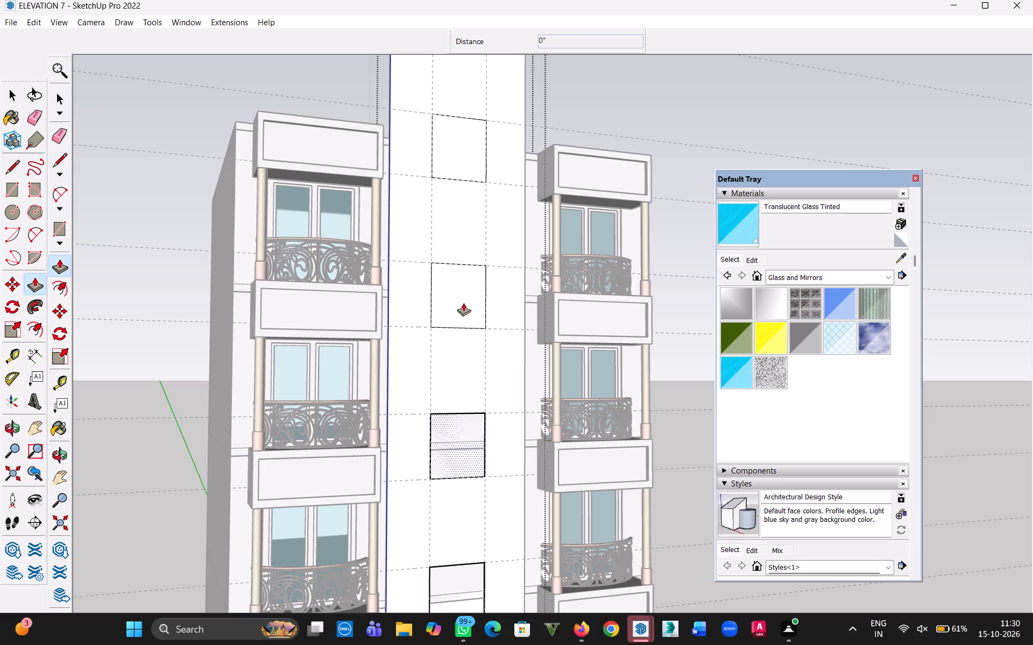
double_click(460, 289)
double_click(462, 140)
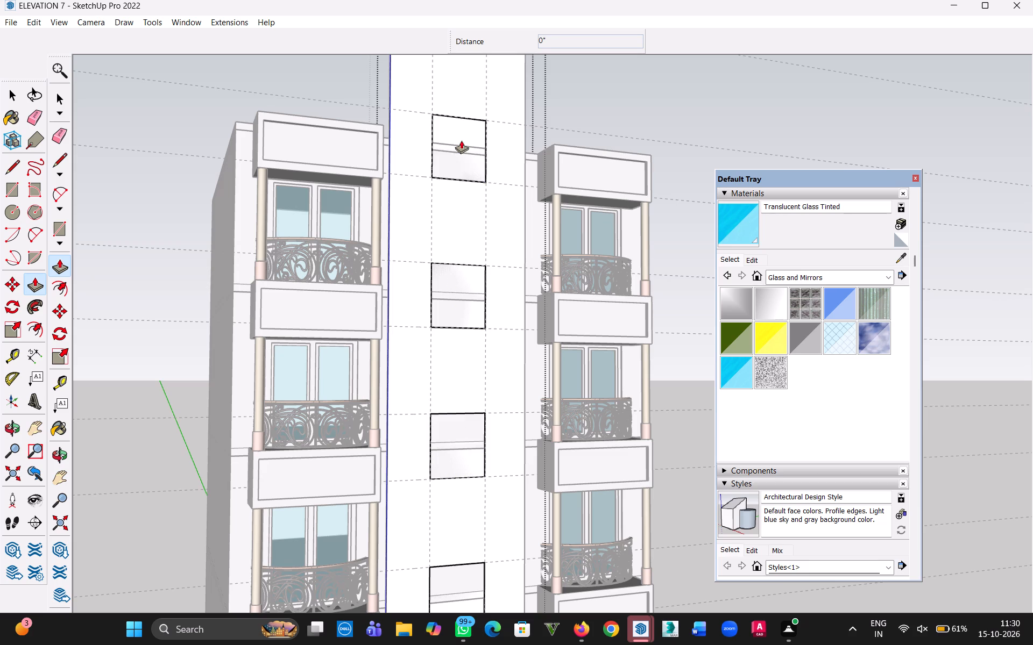
scroll(515, 275, down, 10)
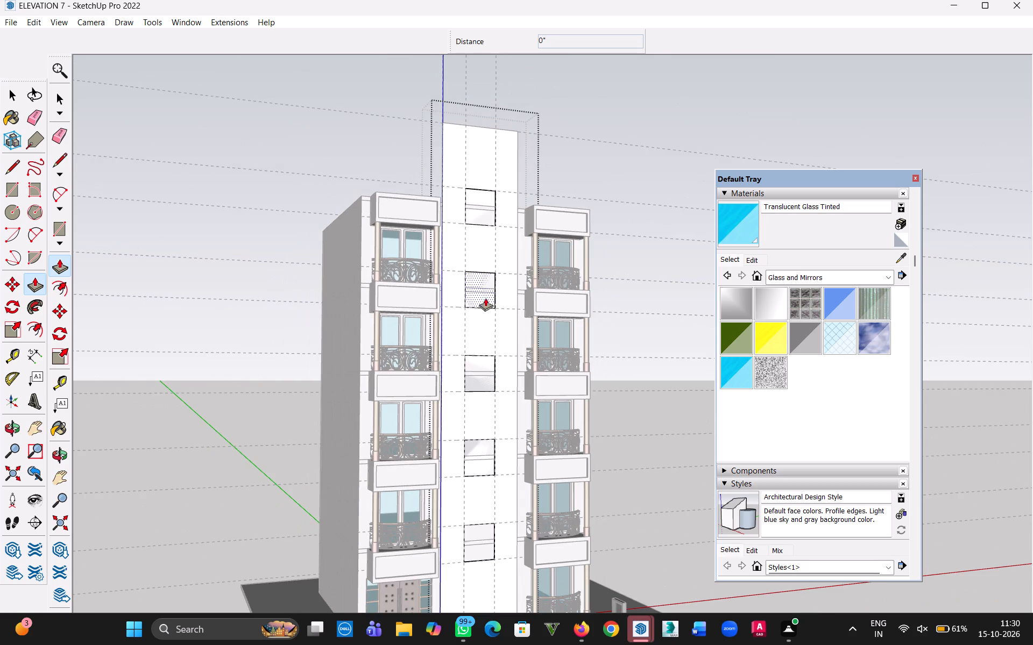
click(9, 98)
click(273, 149)
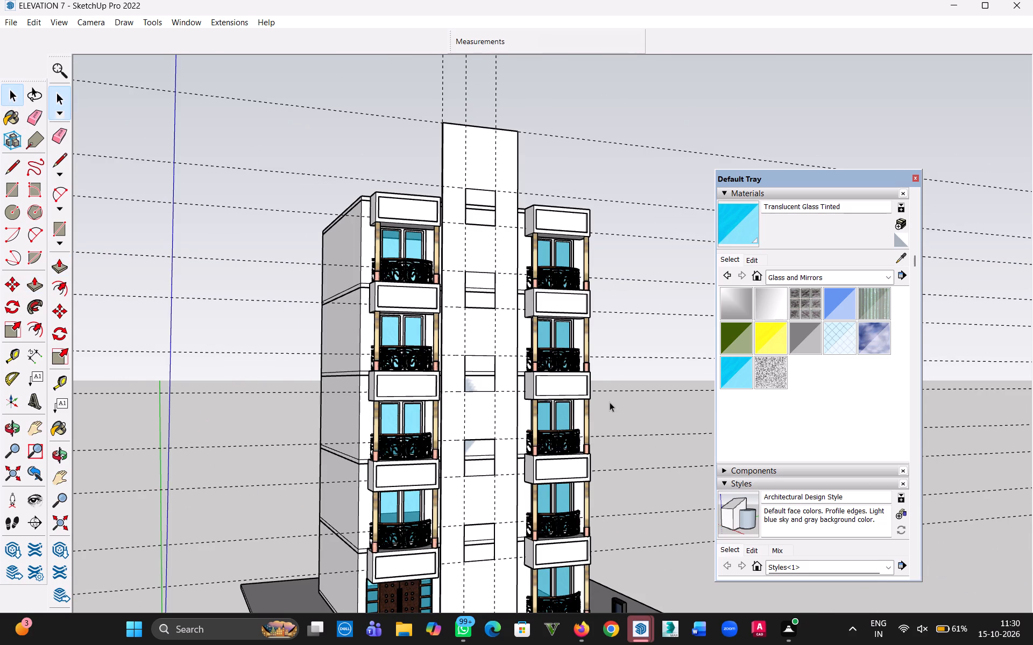
Delete all construction guides from the model.
middle_drag(605, 403, 493, 582)
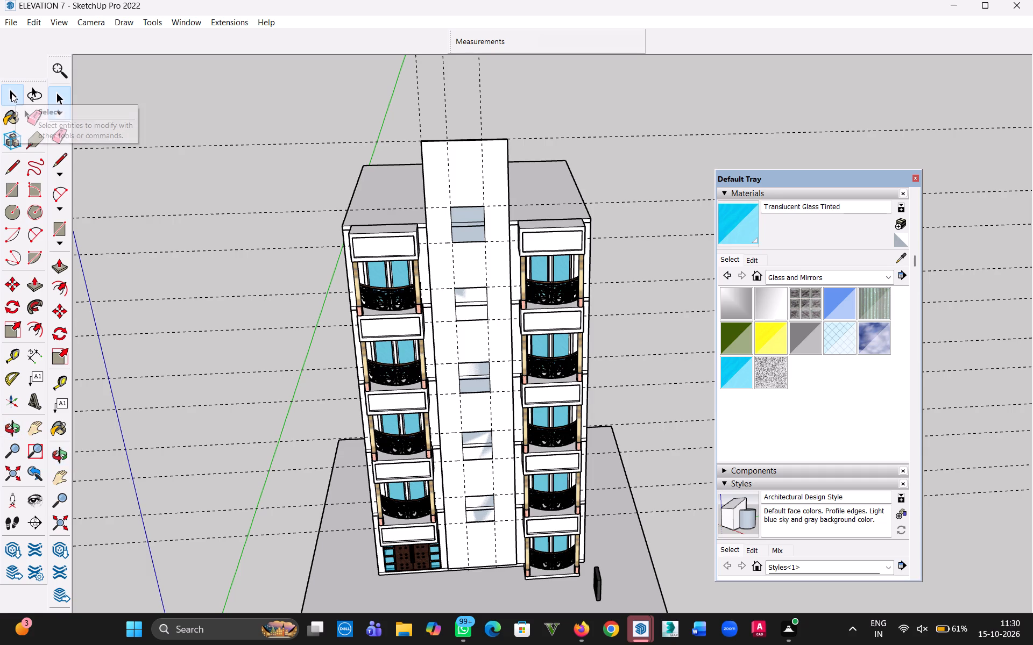
click(12, 24)
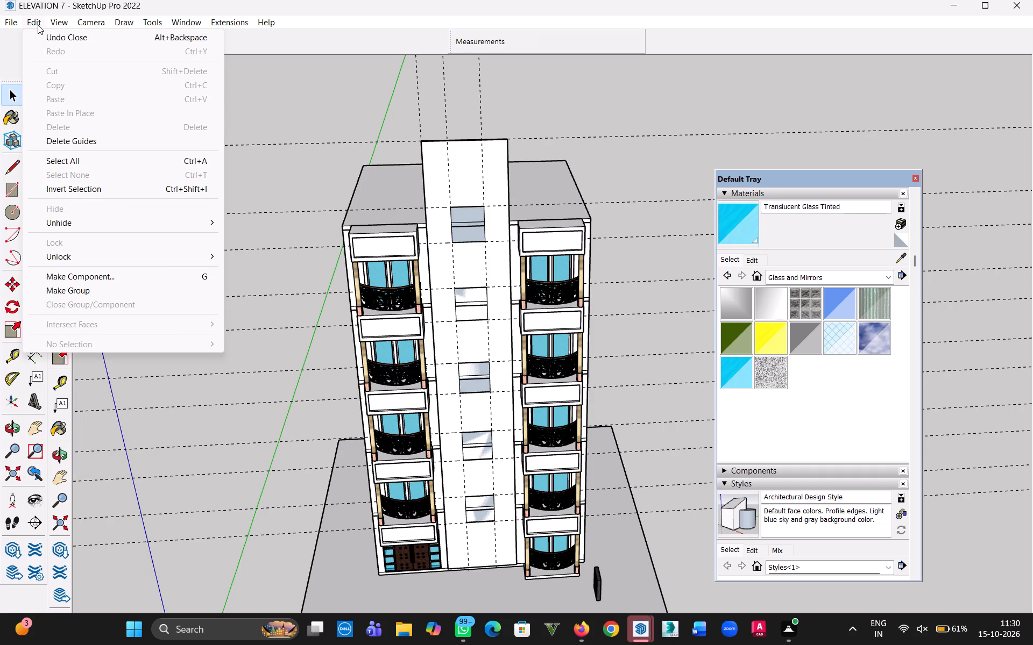
click(72, 141)
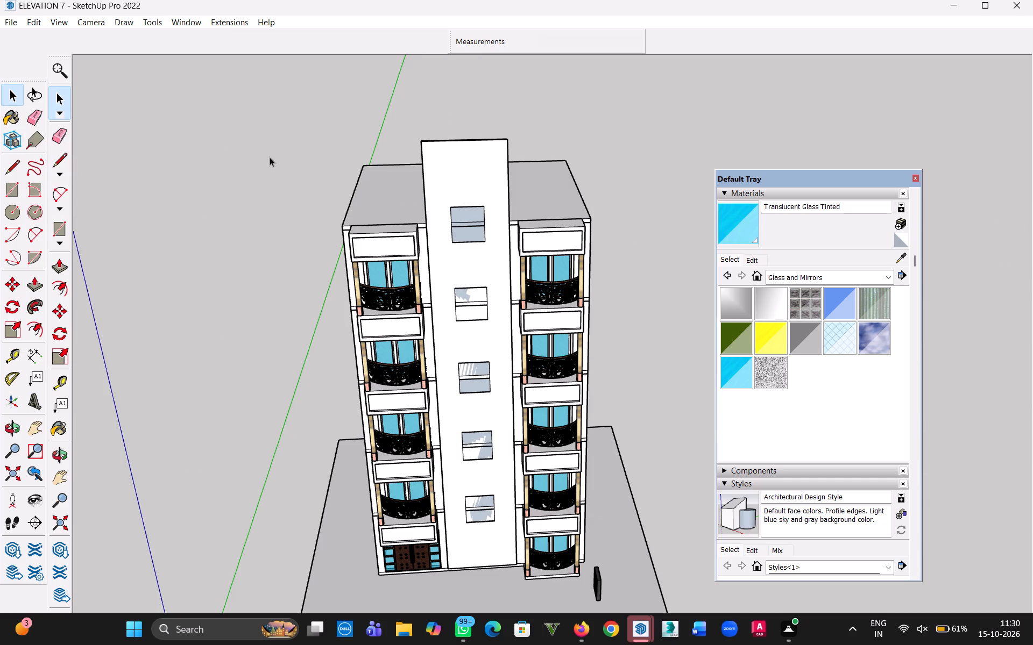
click(270, 157)
Extrude the central panel's front face outward 2" inside its group, and close the group.
click(499, 419)
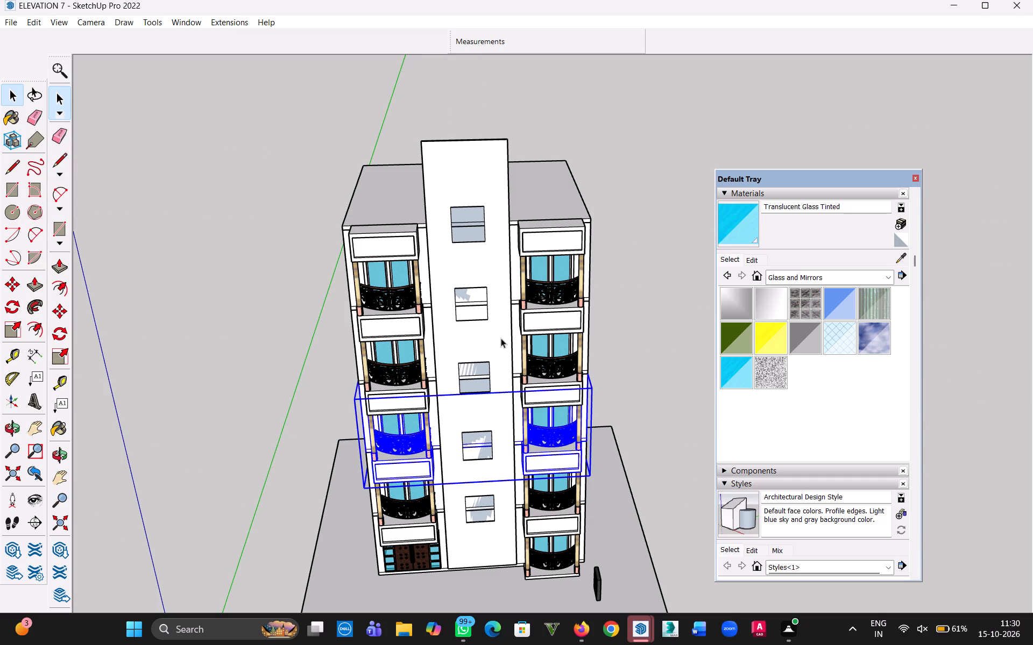
click(501, 335)
double_click(475, 154)
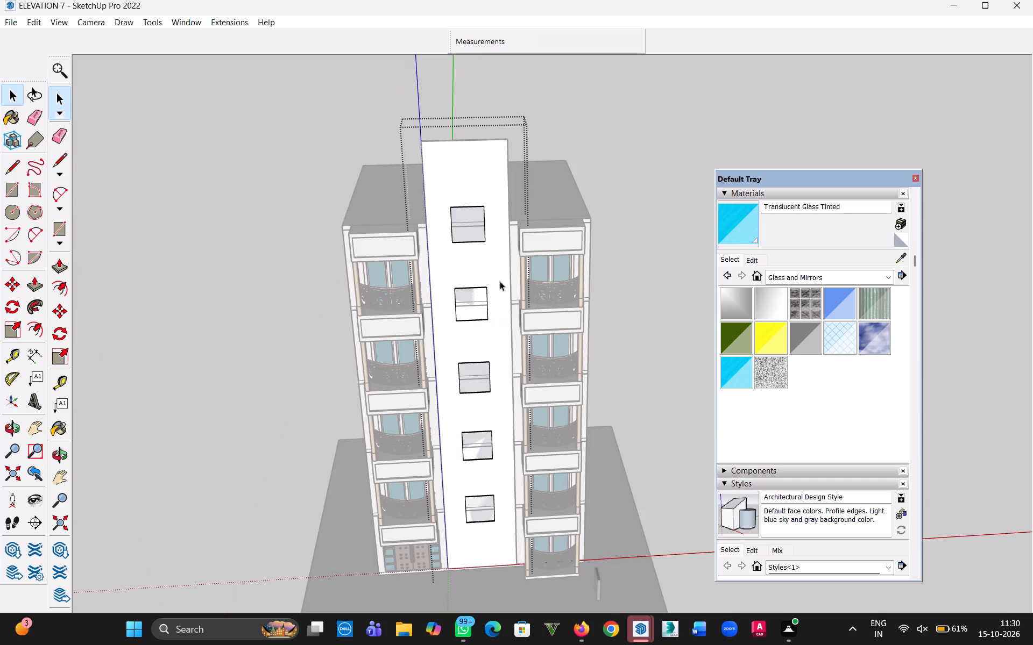
key(p)
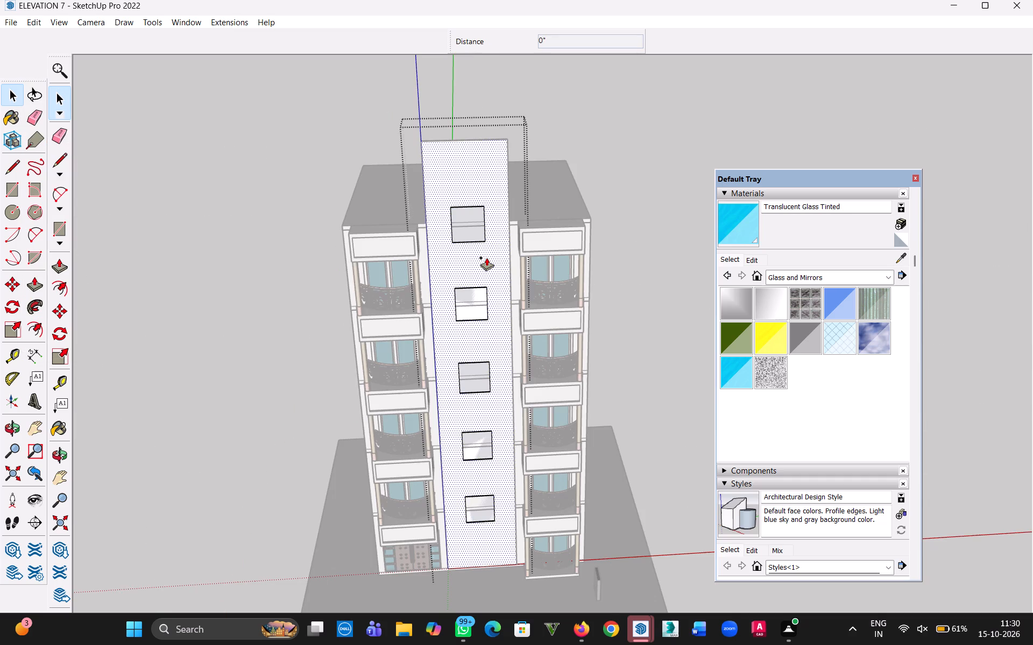
click(486, 257)
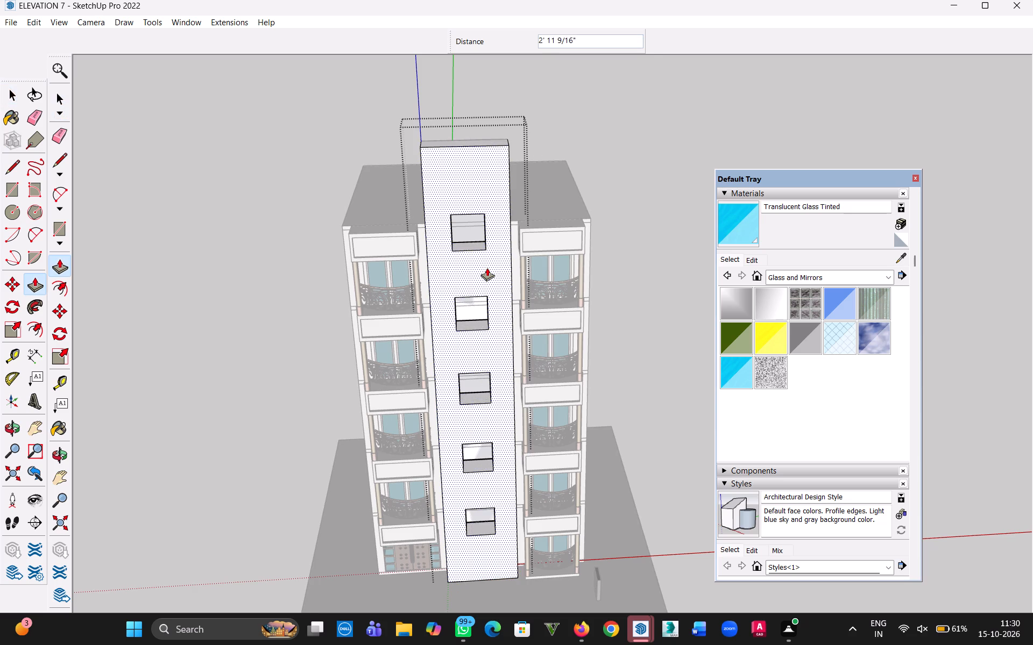
key(2)
key(shift+quotedbl)
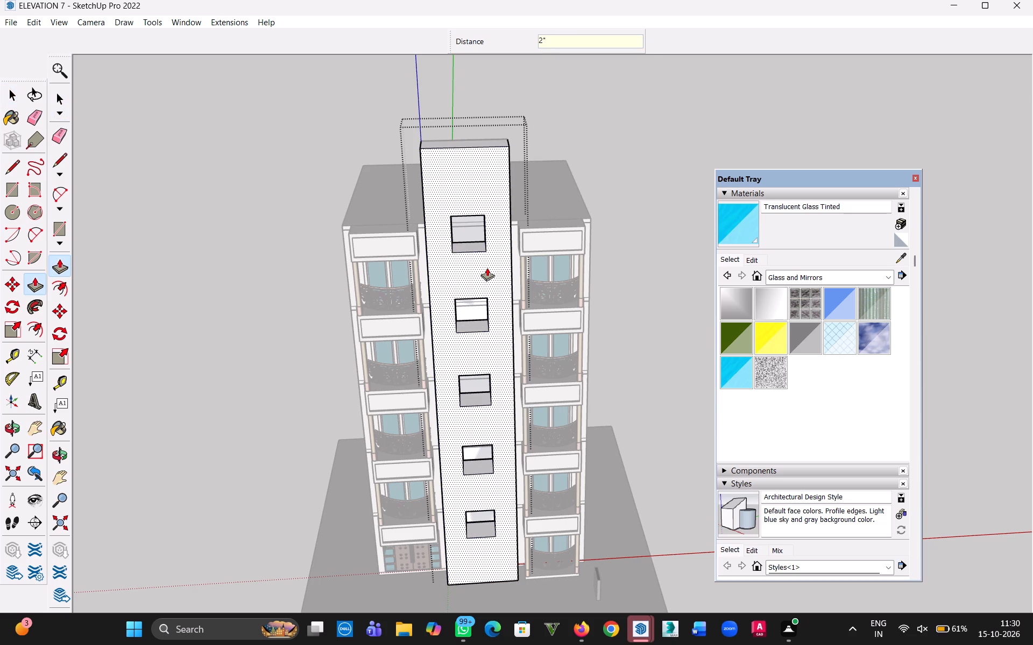
key(Return)
click(13, 95)
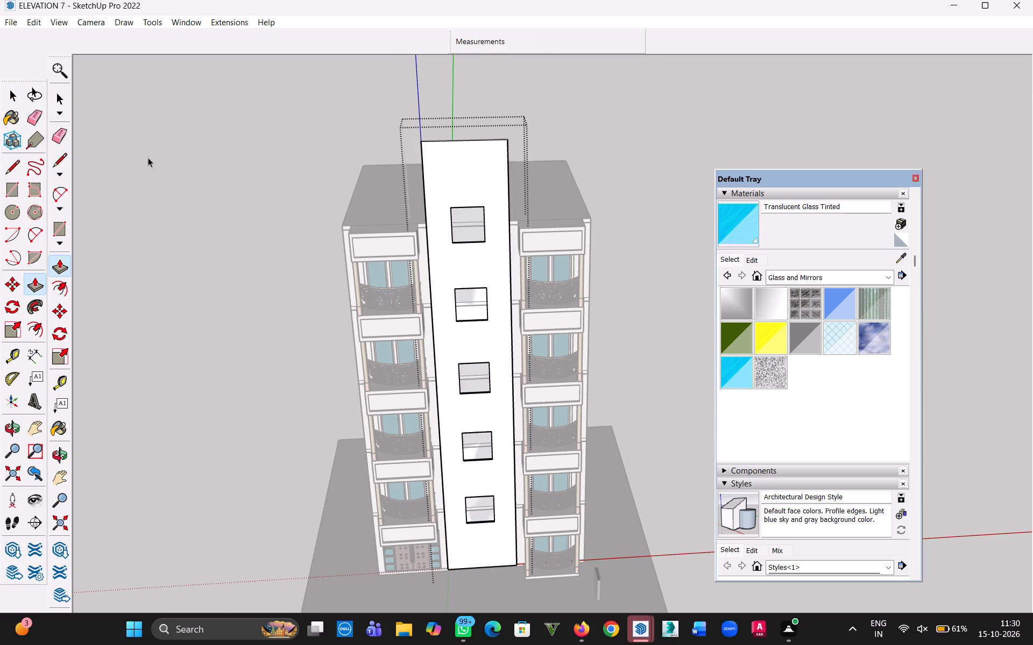
click(171, 168)
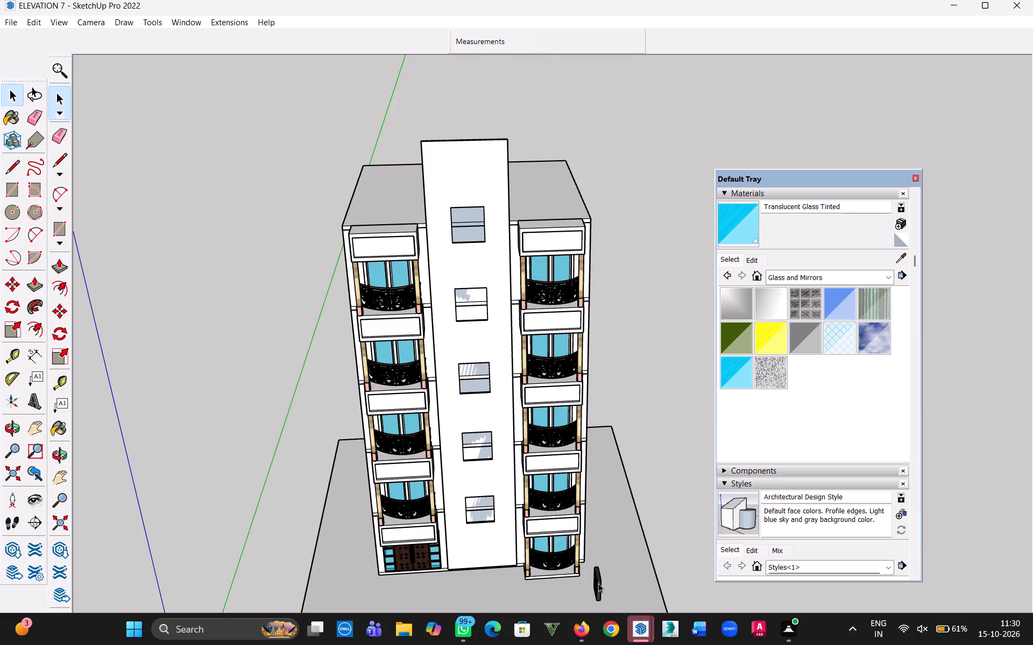
Rotate the loose window beside the building 90° about the vertical axis so it faces the front.
click(598, 583)
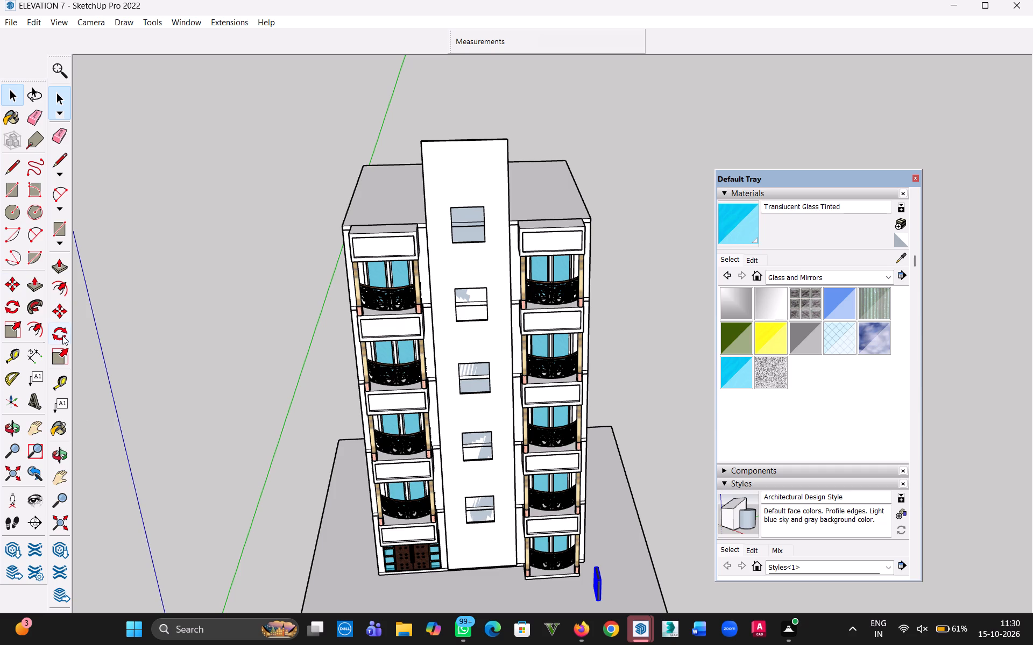
click(62, 336)
click(607, 580)
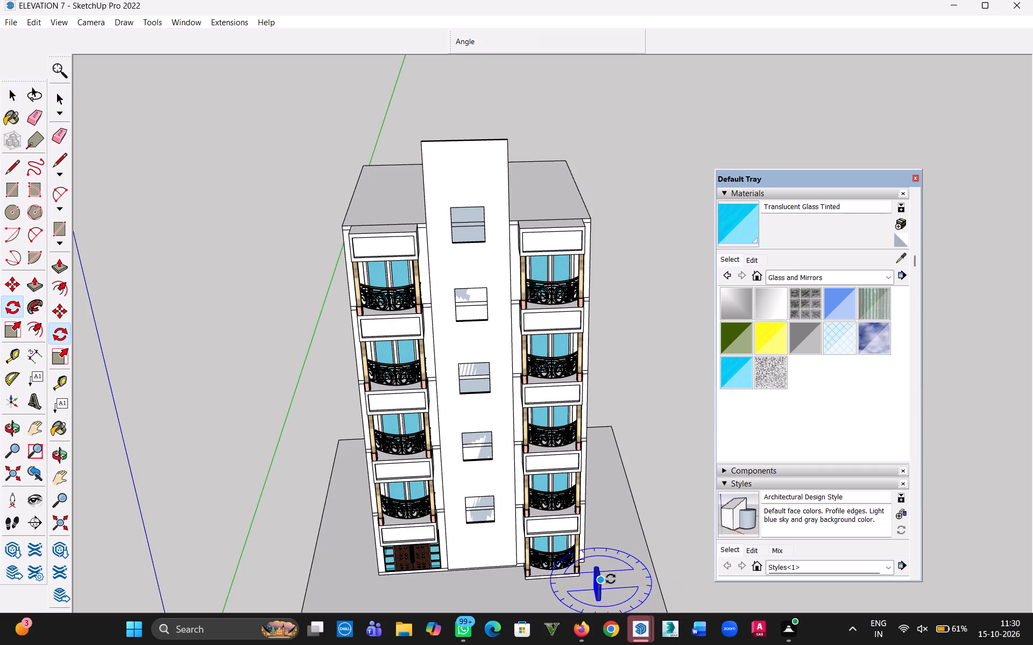
click(680, 580)
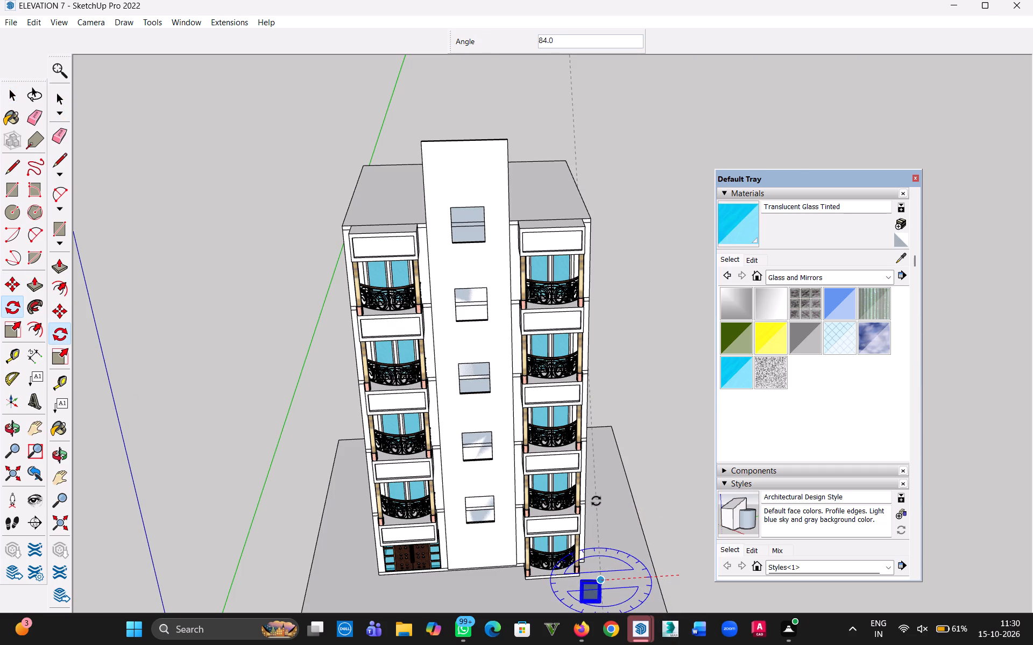
click(591, 546)
click(11, 102)
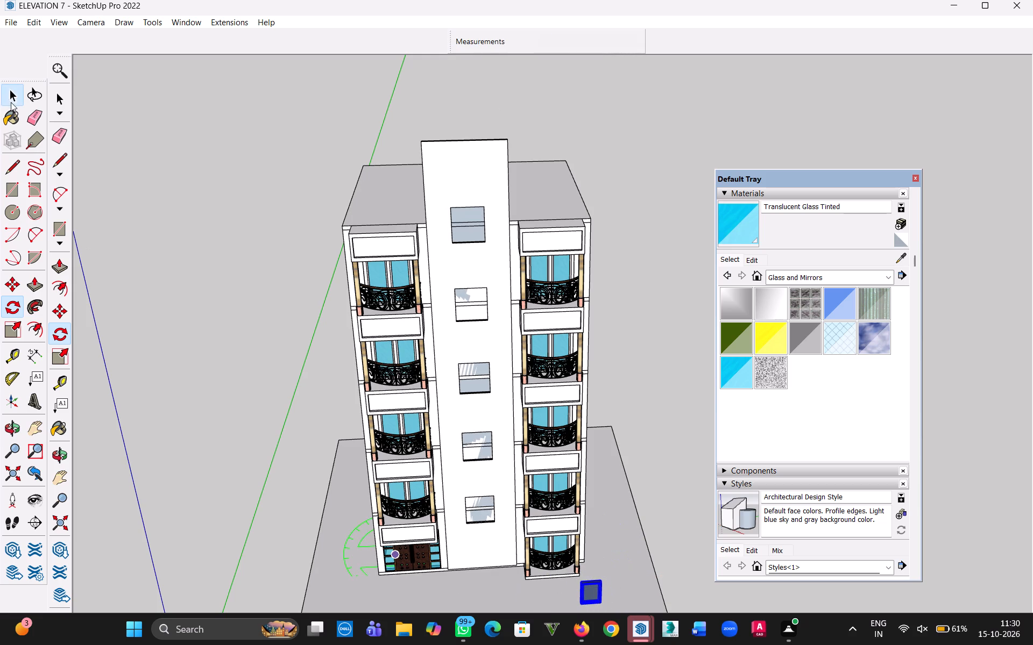
click(173, 331)
Move the window by its upper corner onto the matching upper corner of the central panel's lowest opening.
scroll(614, 579, up, 2)
key(h)
drag(608, 589, 608, 583)
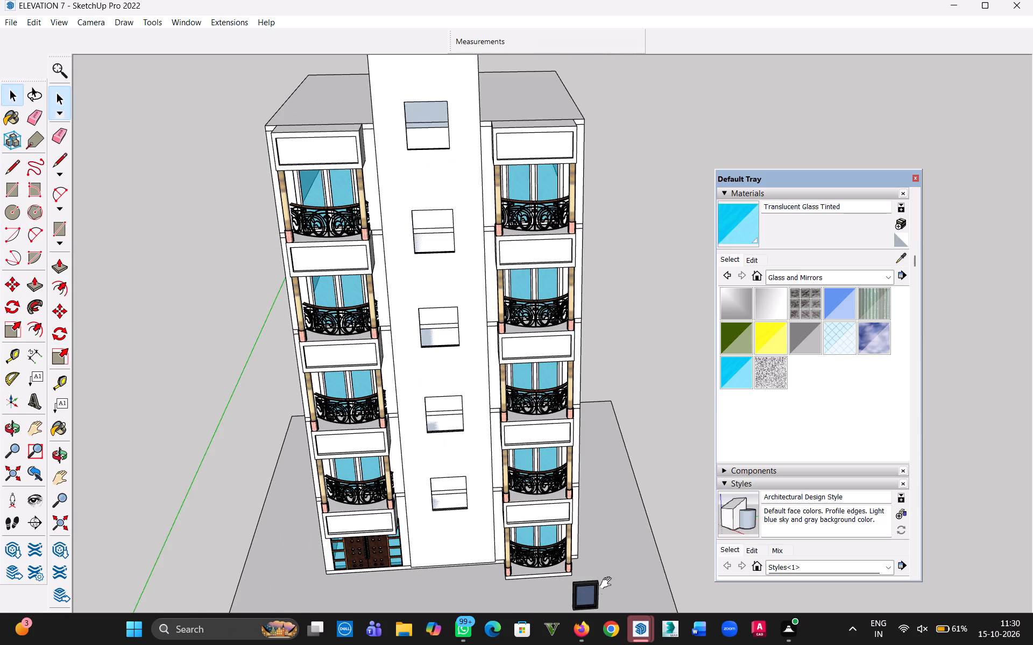
drag(608, 583, 544, 314)
scroll(532, 331, up, 16)
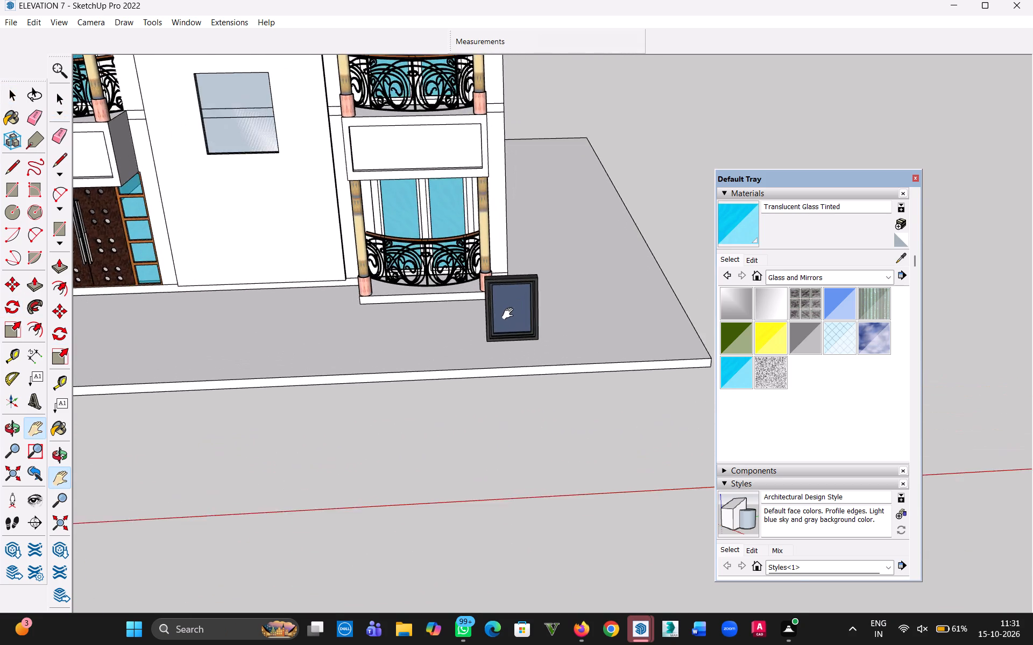
scroll(510, 314, up, 3)
click(502, 307)
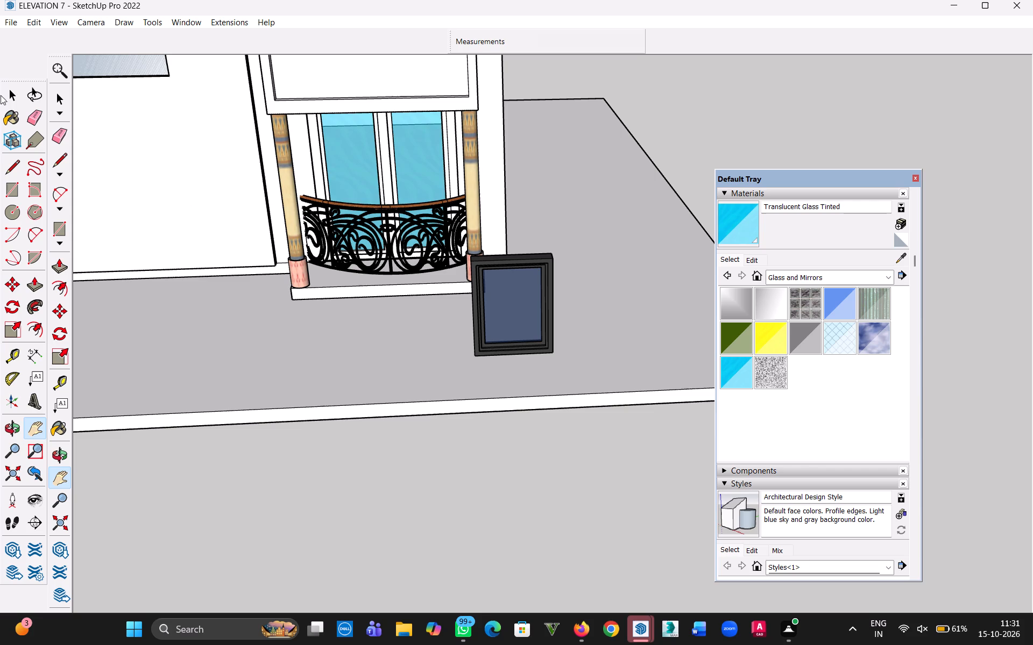
click(14, 98)
click(511, 296)
key(m)
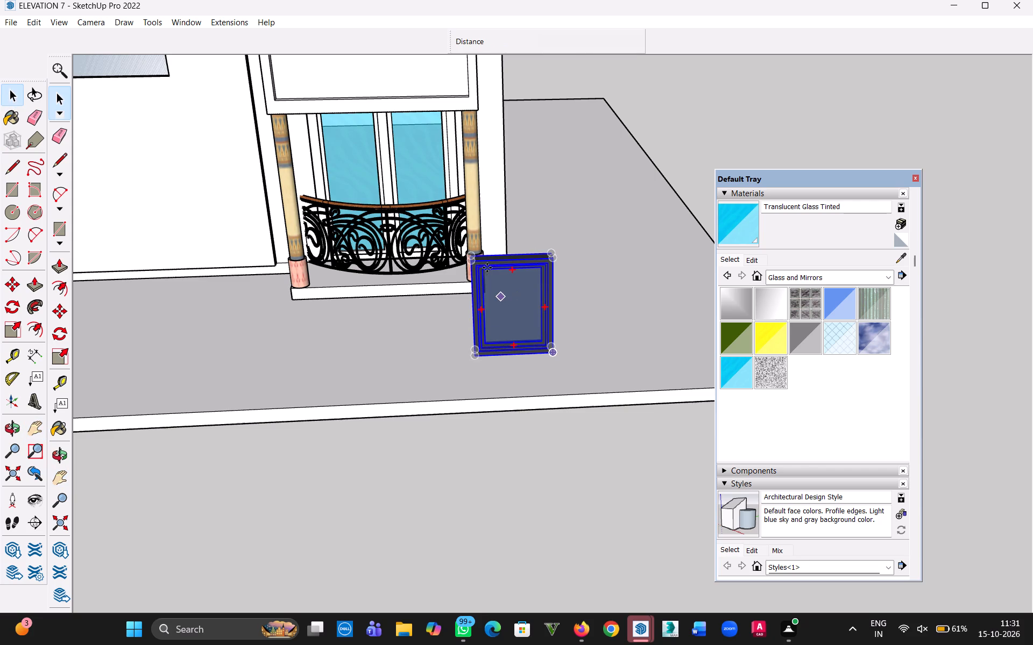
middle_drag(470, 264, 551, 366)
scroll(528, 364, up, 2)
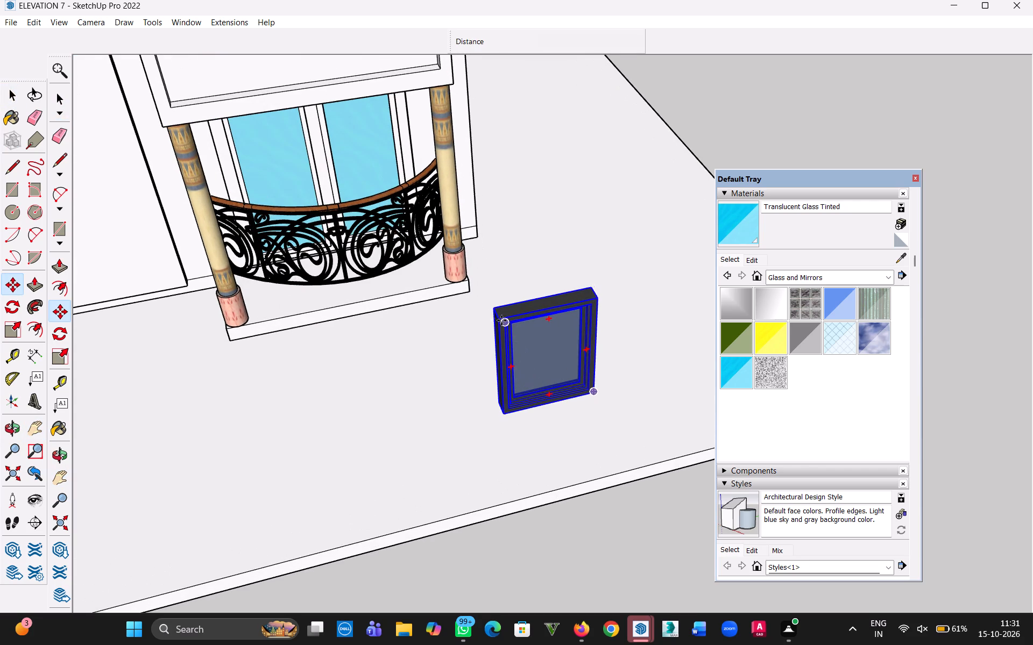
click(499, 320)
key(h)
drag(258, 285, 378, 378)
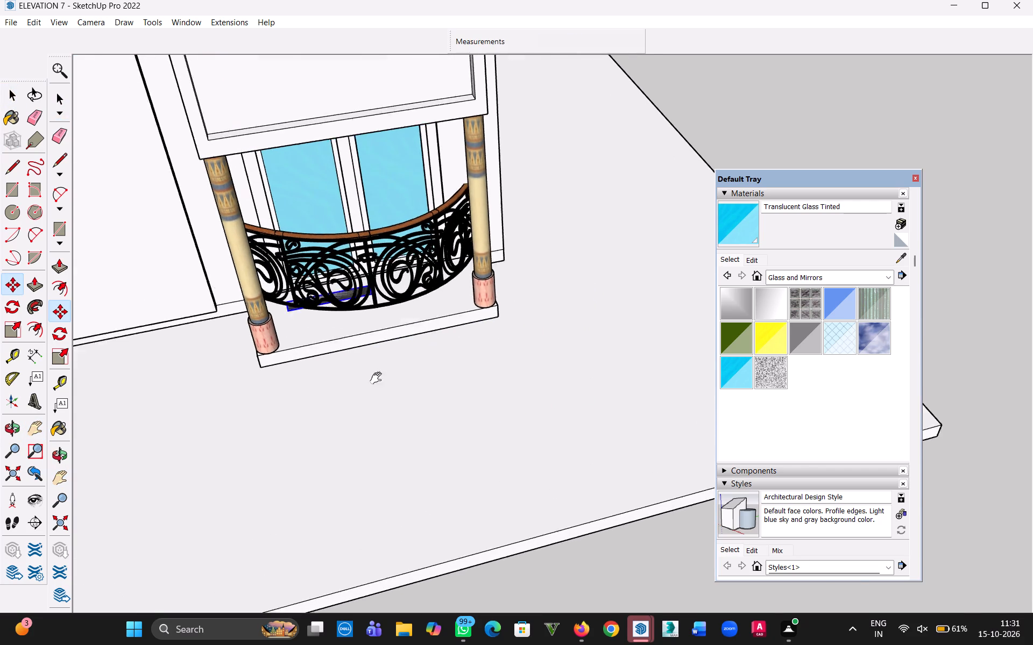
drag(378, 378, 813, 515)
key(Escape)
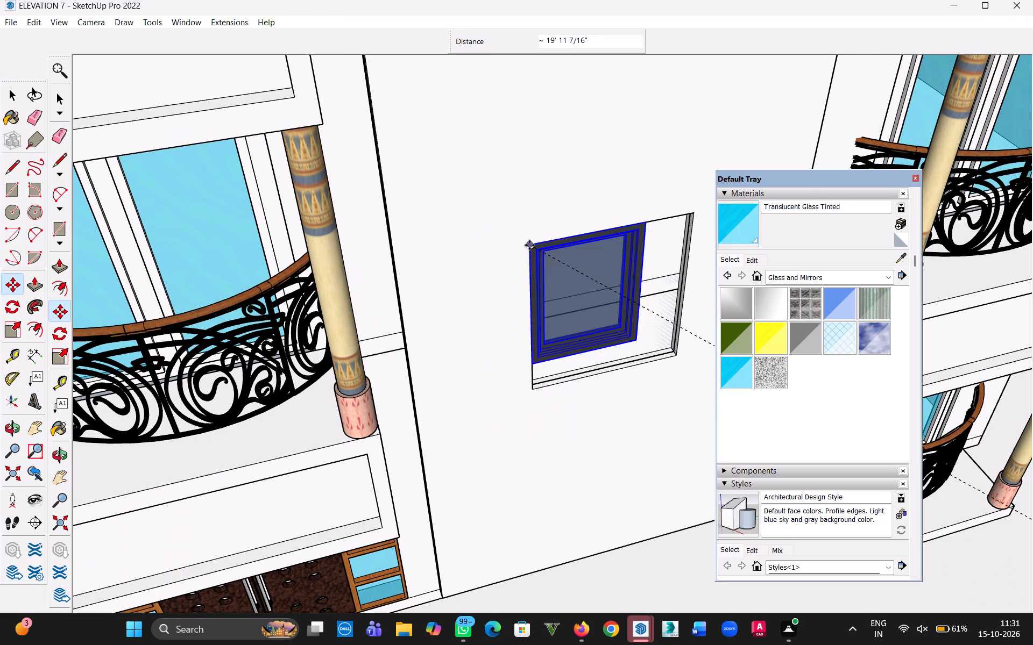
click(529, 245)
Scale the window's depth to 0.77 while keeping its height scale at 1.00.
scroll(600, 404, down, 4)
middle_drag(596, 412, 486, 309)
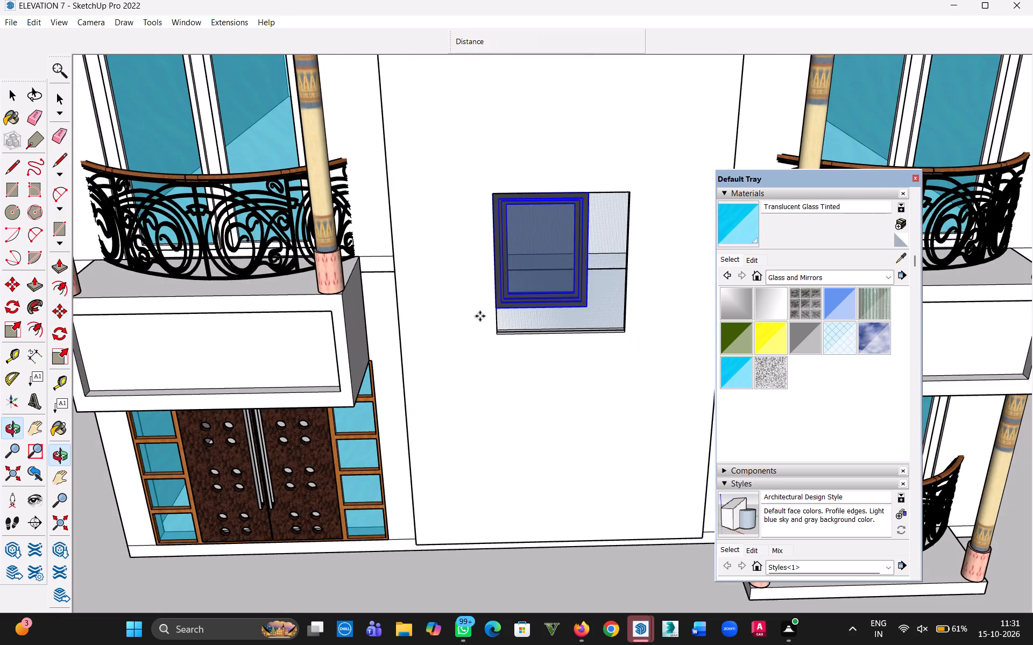
click(5, 95)
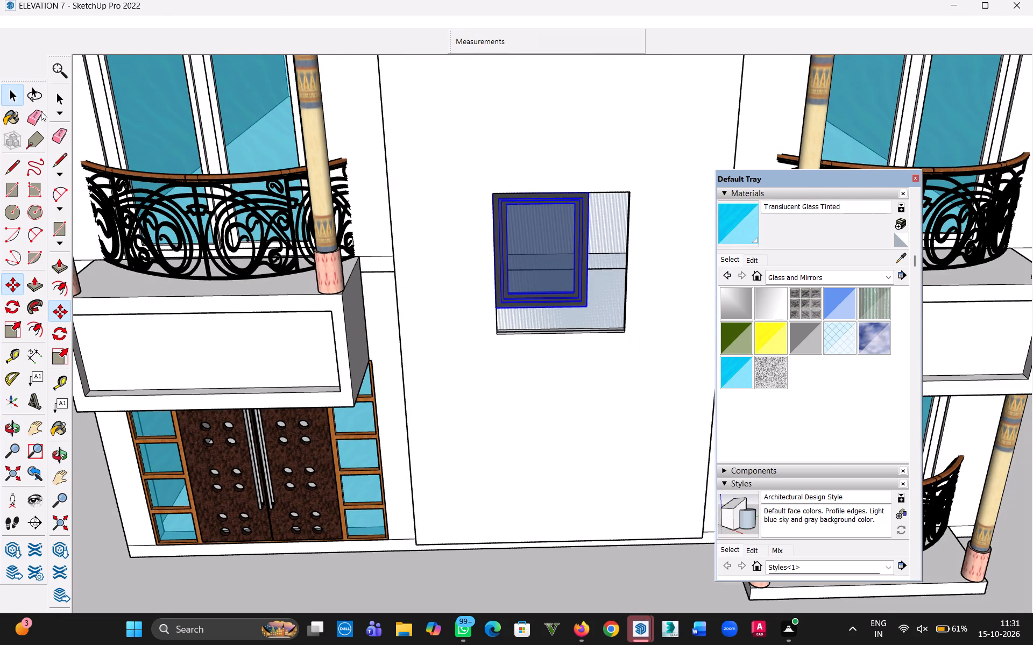
scroll(584, 298, up, 4)
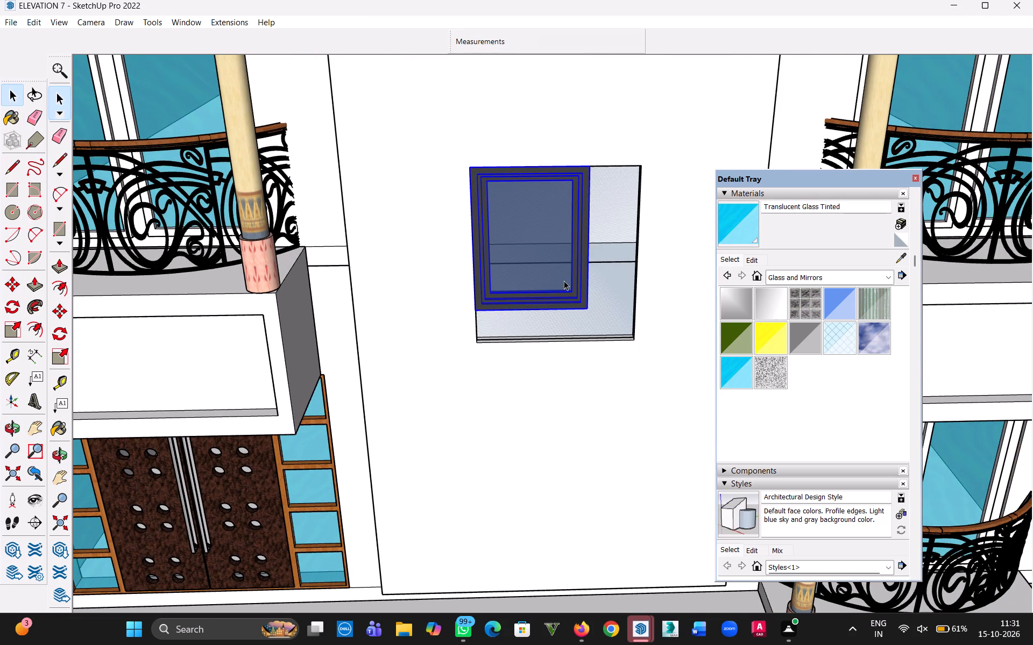
click(583, 296)
scroll(589, 304, up, 2)
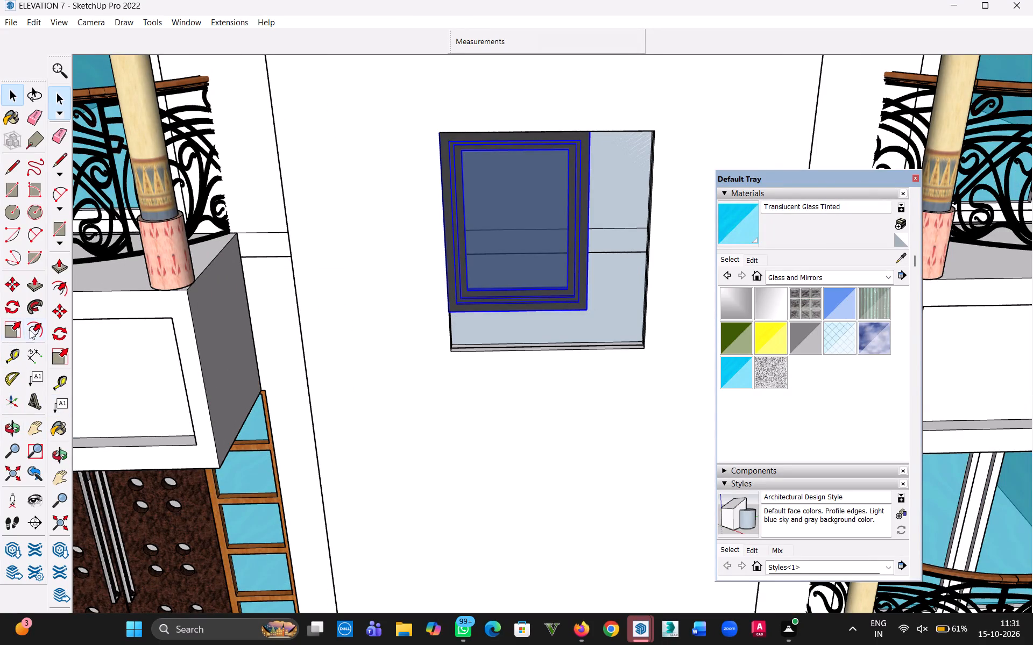
click(9, 322)
middle_drag(627, 310, 593, 327)
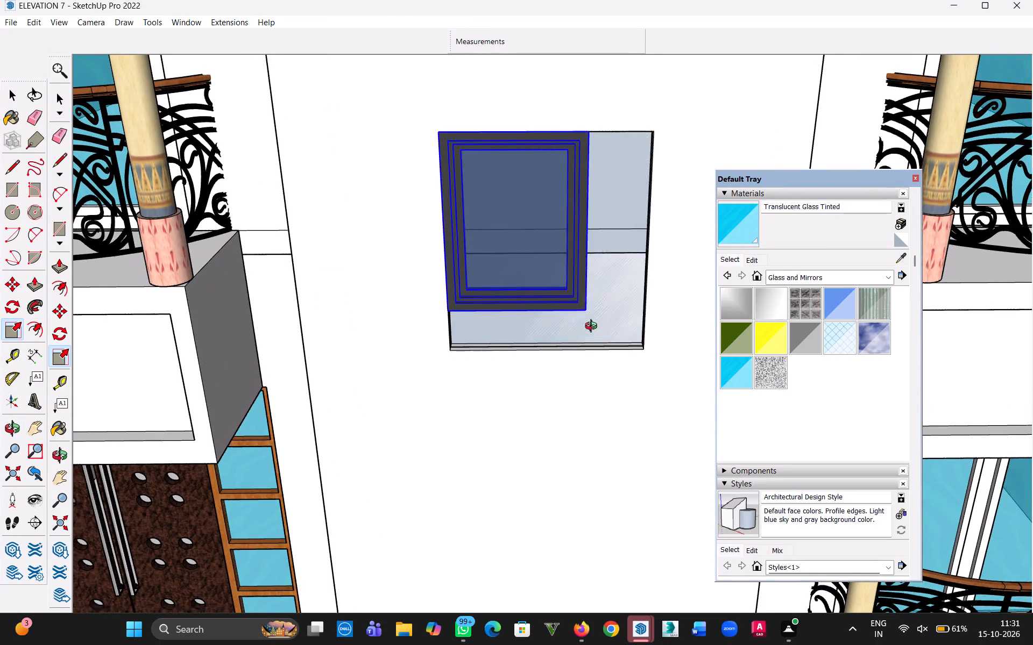
middle_drag(593, 327, 408, 371)
scroll(563, 338, up, 8)
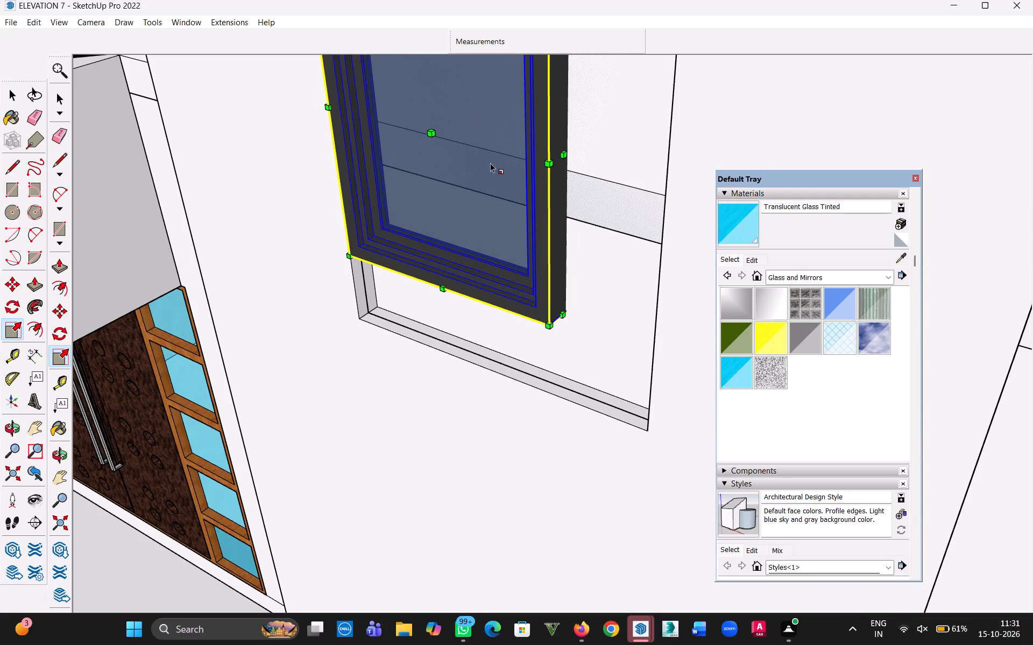
click(444, 290)
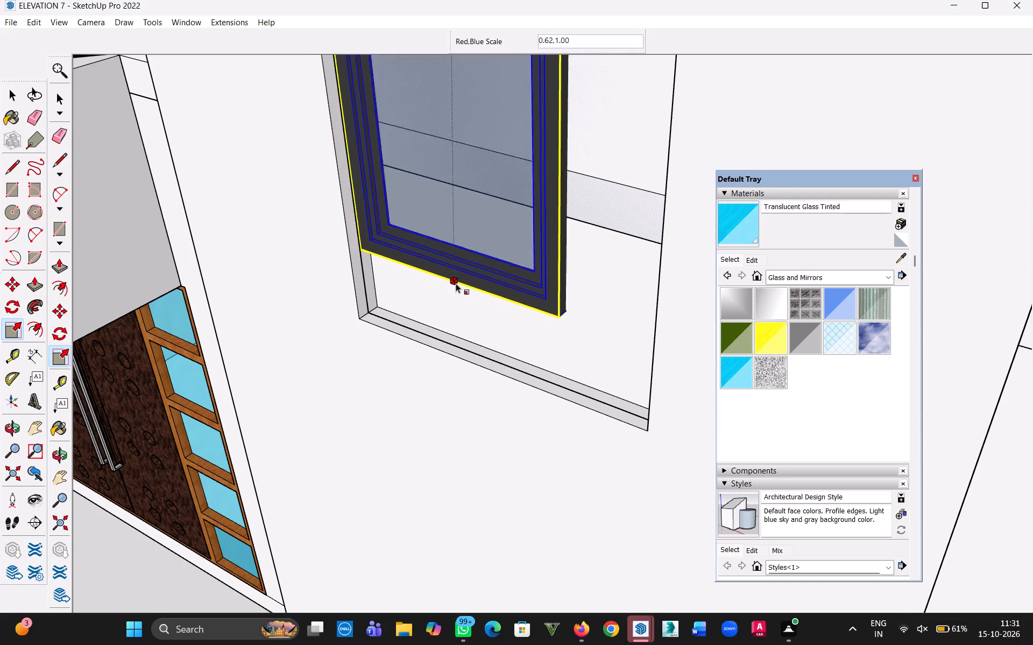
click(450, 283)
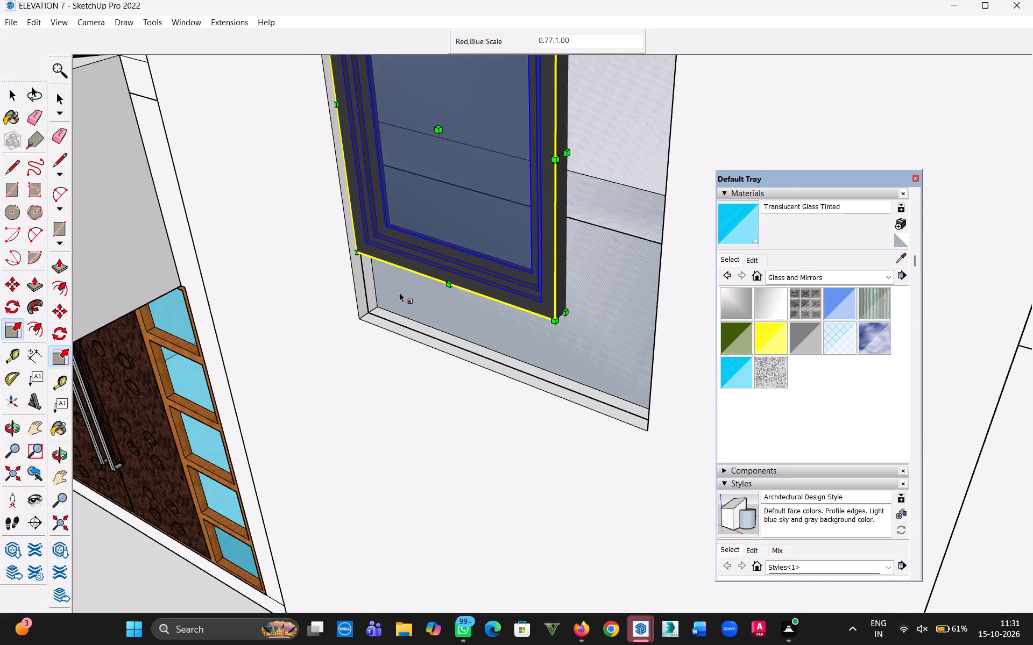
Move the window down by its lower corner to the lower corner of the lowest opening.
scroll(394, 295, down, 3)
middle_drag(392, 299, 526, 379)
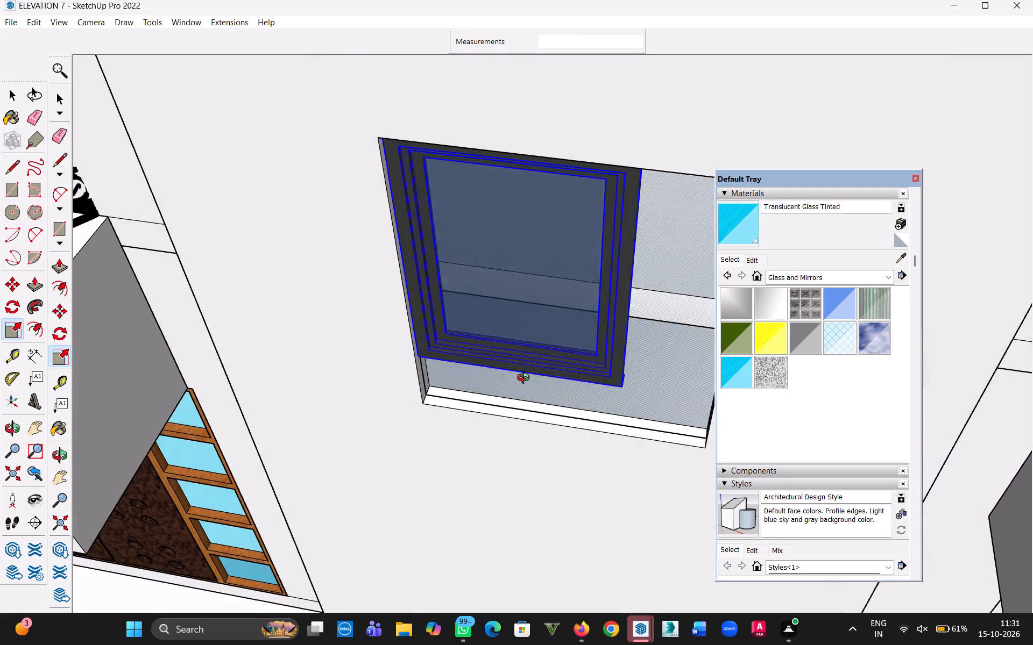
middle_drag(526, 379, 524, 361)
middle_drag(522, 357, 519, 348)
key(m)
click(416, 333)
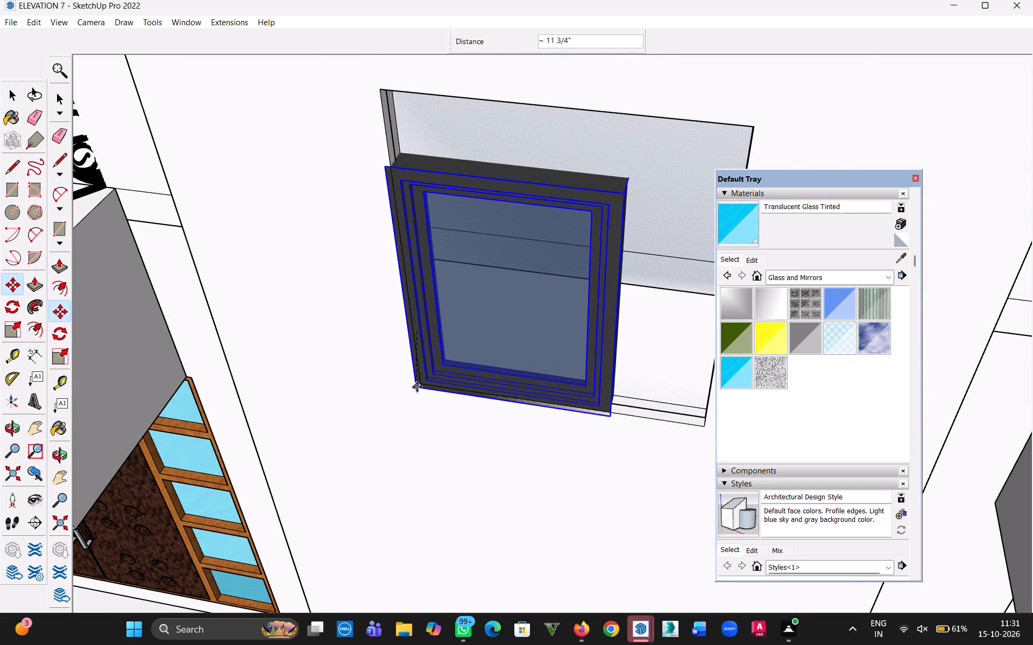
scroll(417, 387, up, 14)
click(420, 378)
Scale the window's height by about 1.25 up to the top edge of the opening.
scroll(466, 390, down, 3)
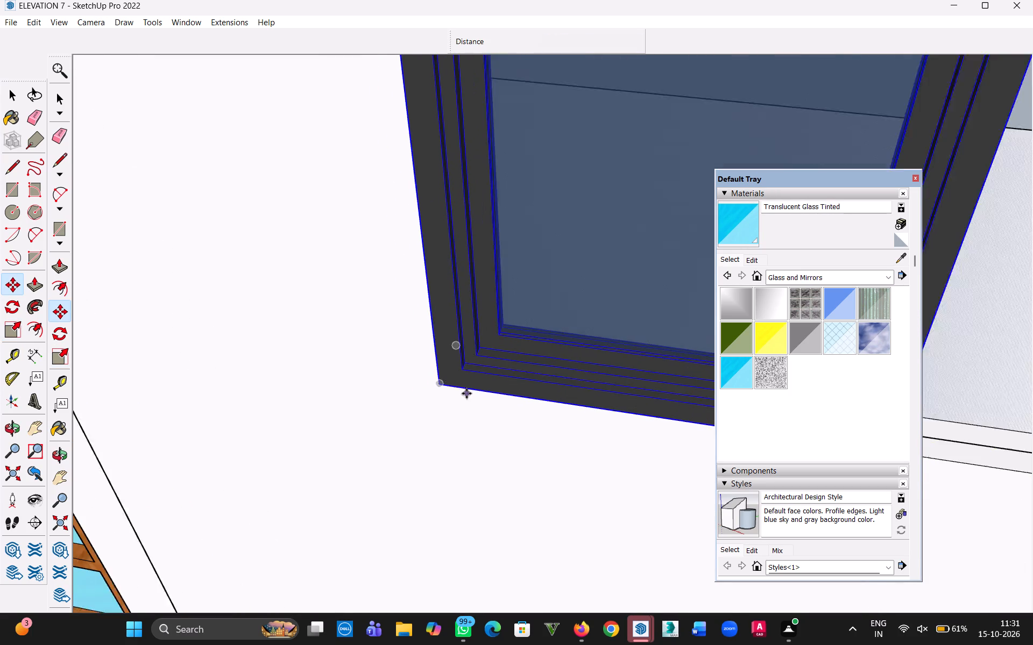
scroll(466, 393, down, 20)
scroll(466, 393, down, 2)
key(h)
drag(515, 404, 299, 441)
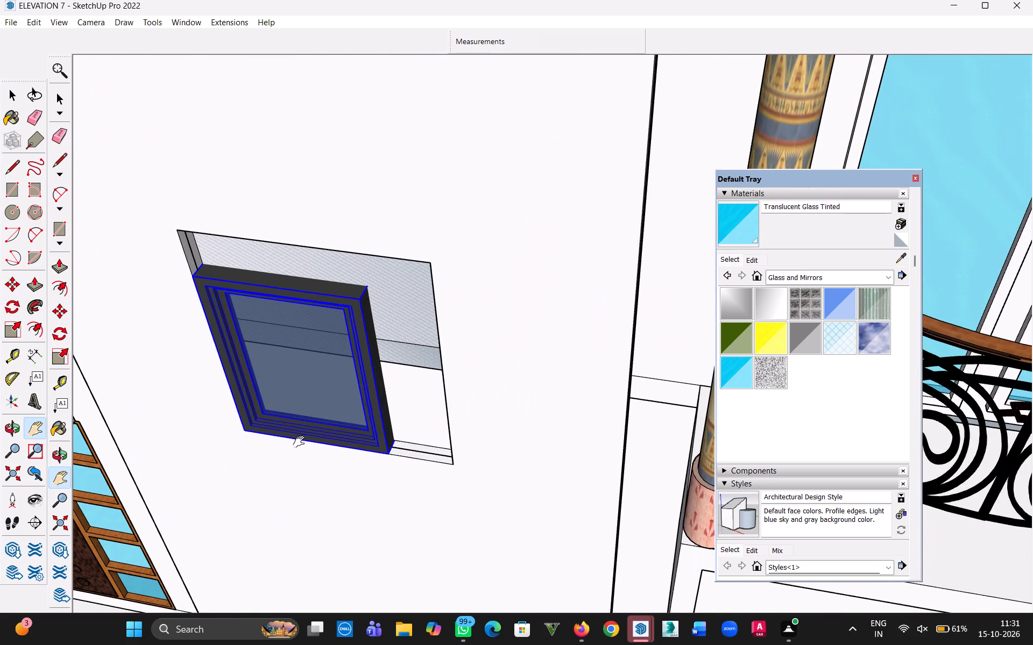
middle_drag(373, 418, 386, 411)
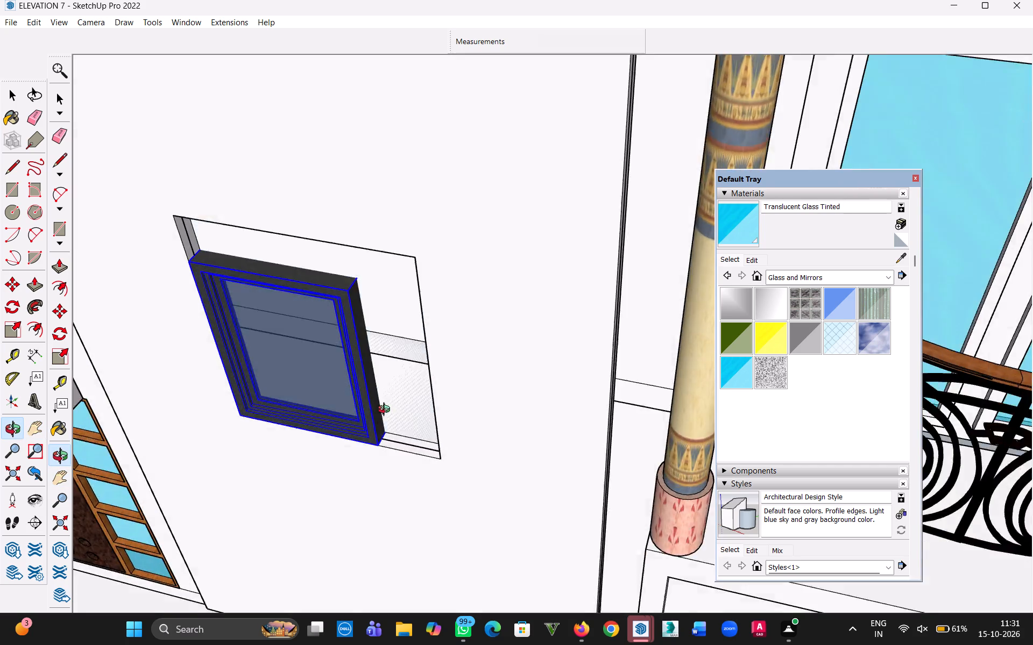
middle_drag(386, 411, 536, 374)
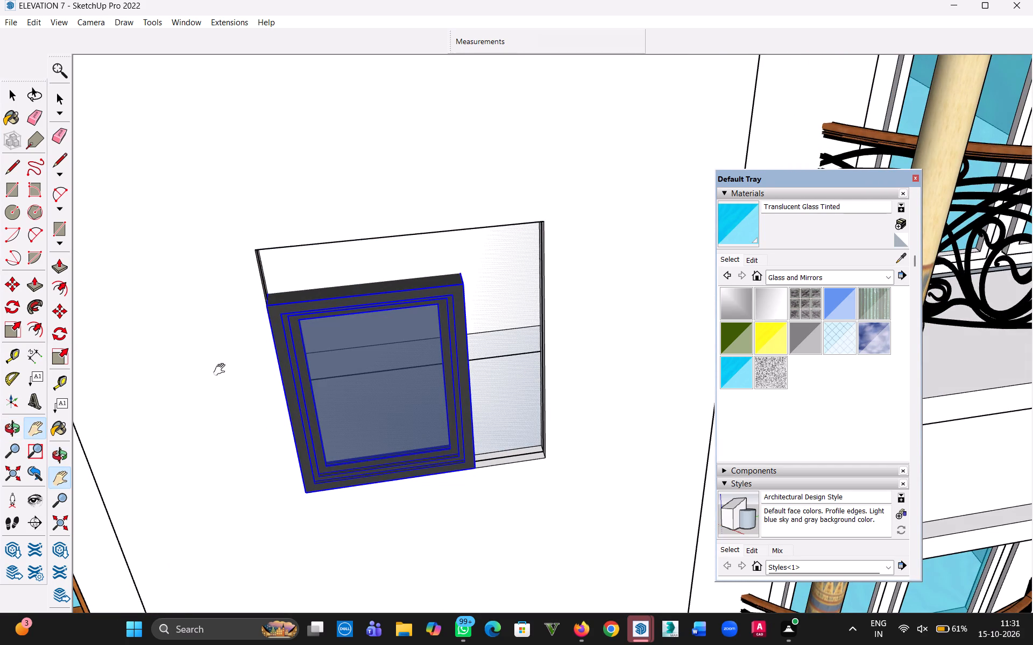
key(s)
scroll(385, 279, up, 8)
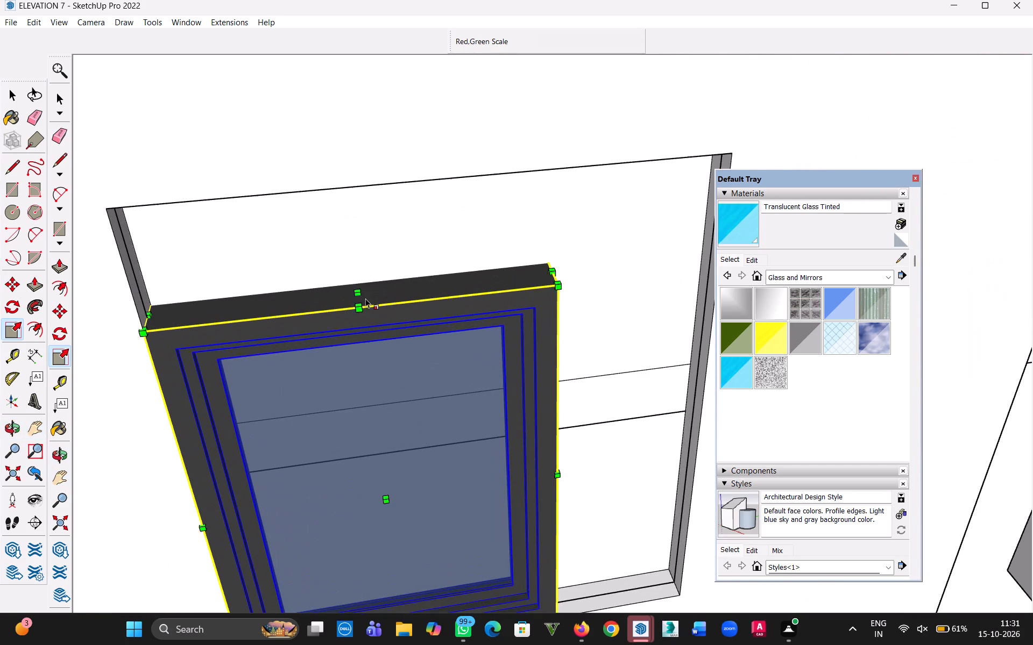
click(359, 295)
click(368, 184)
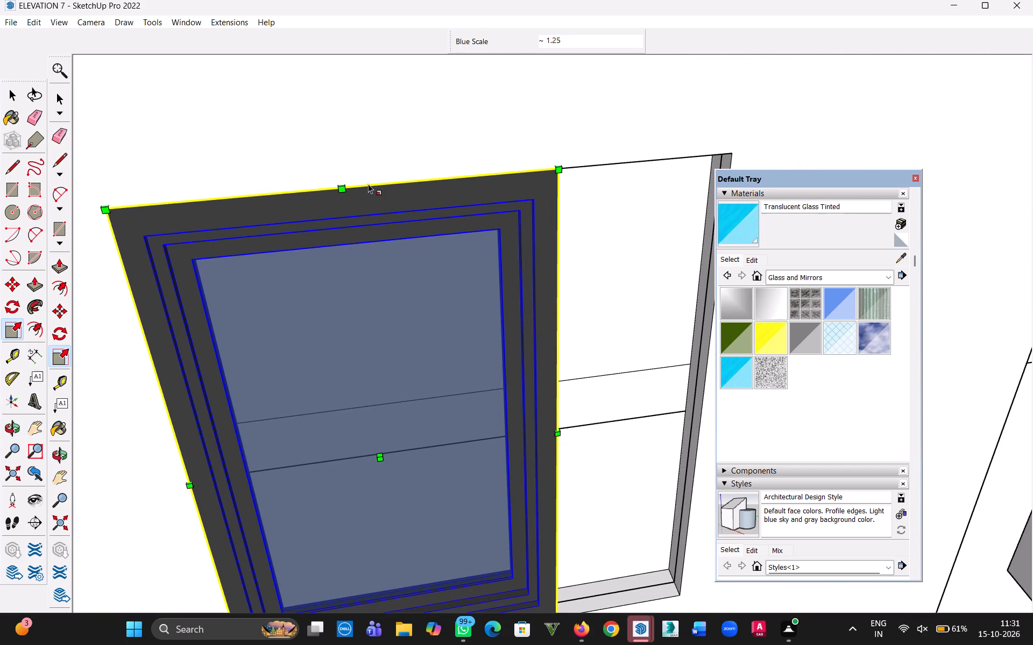
Scale the window's width by about 1.43 to reach the far side of the opening.
middle_drag(592, 431, 343, 457)
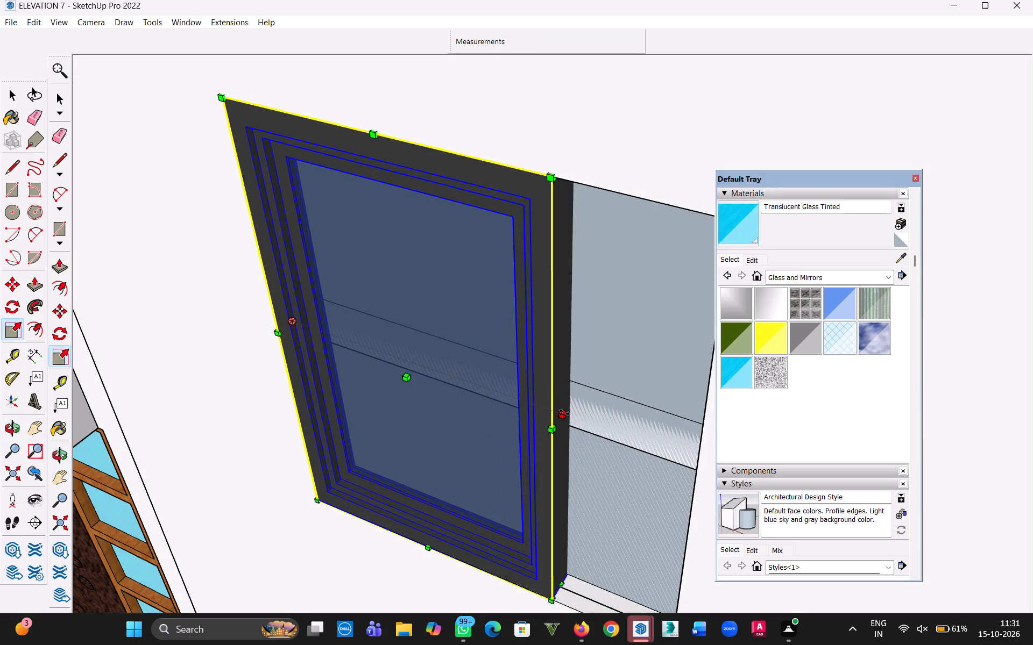
click(565, 413)
click(700, 455)
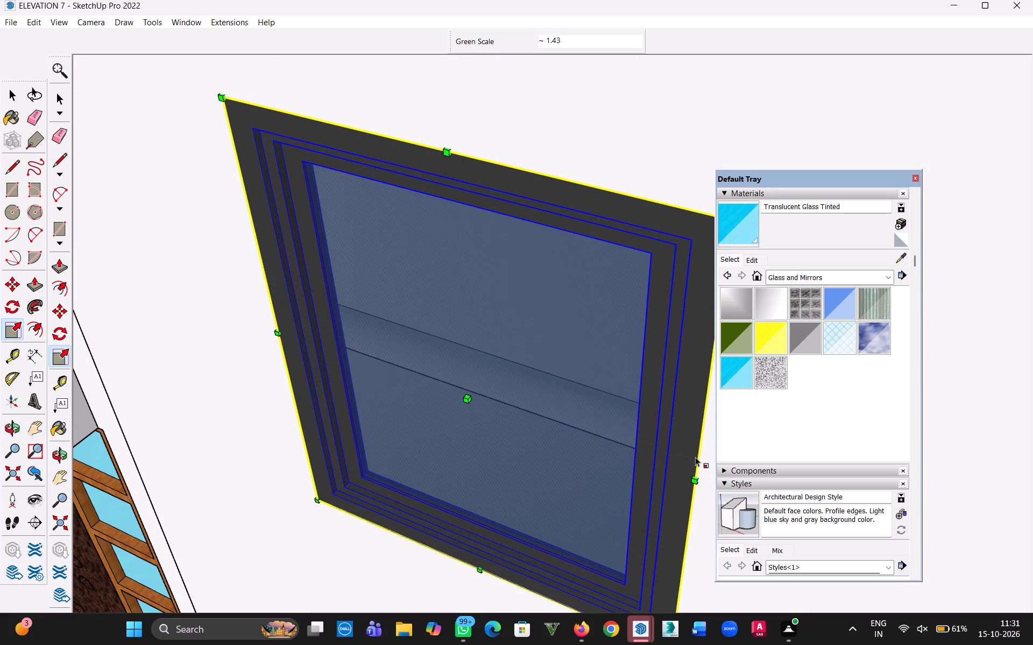
Open the window for editing and paint its glass pane with the Mirror 01 material.
scroll(208, 367, down, 5)
middle_drag(233, 403, 386, 263)
click(16, 101)
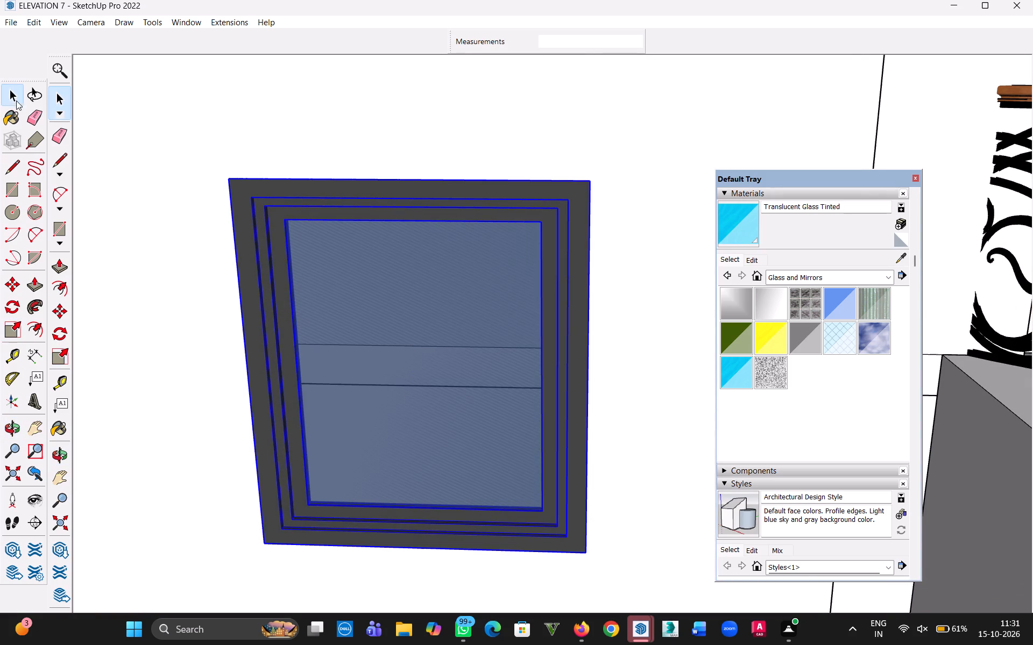
double_click(406, 381)
click(446, 405)
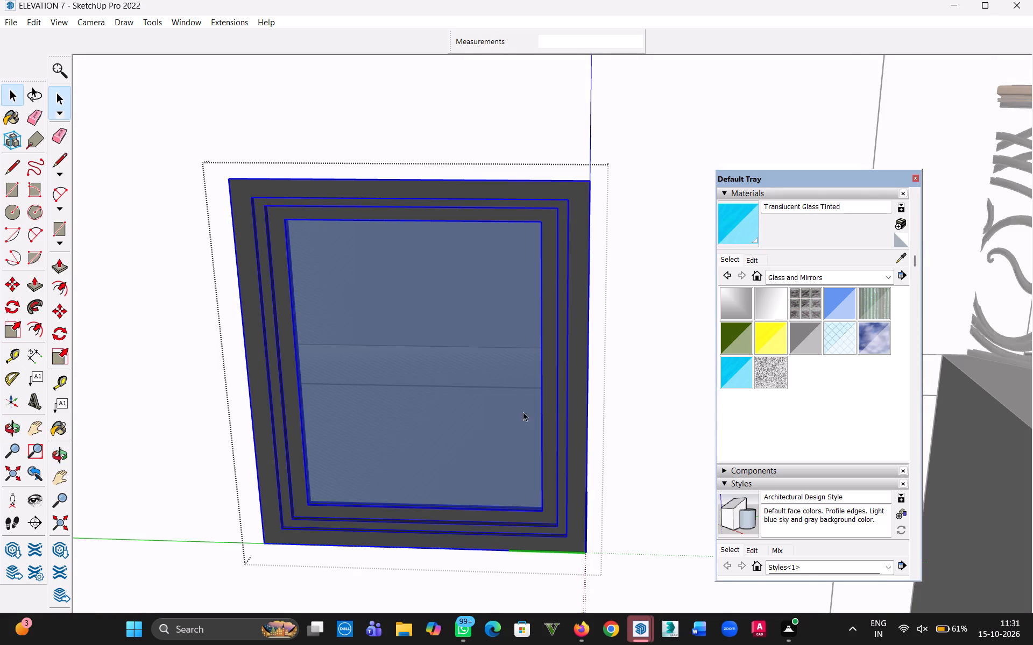
key(b)
click(16, 102)
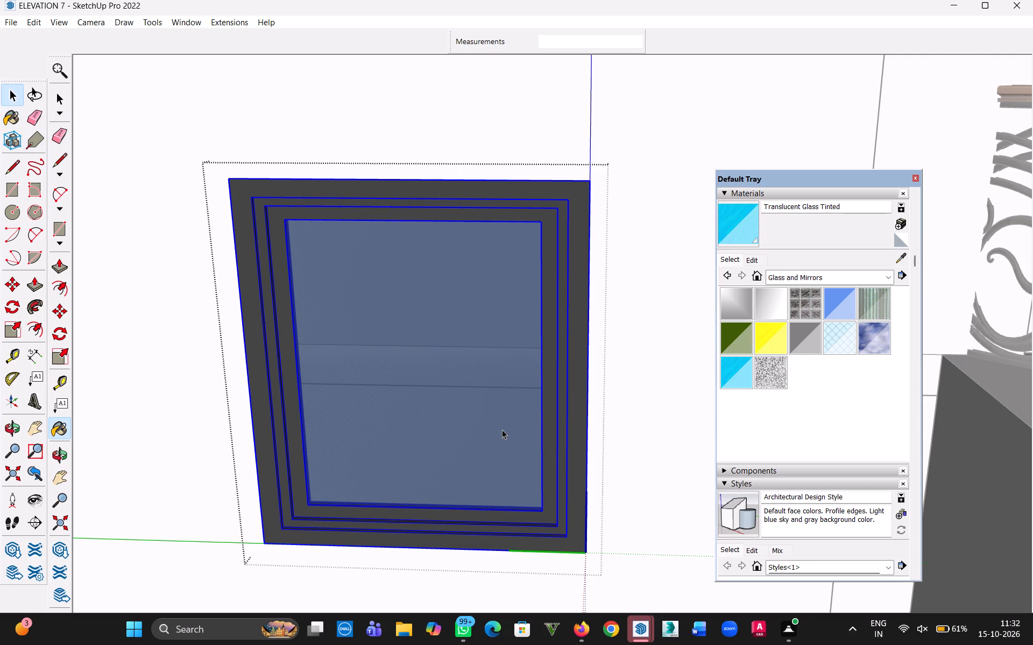
triple_click(502, 429)
click(482, 440)
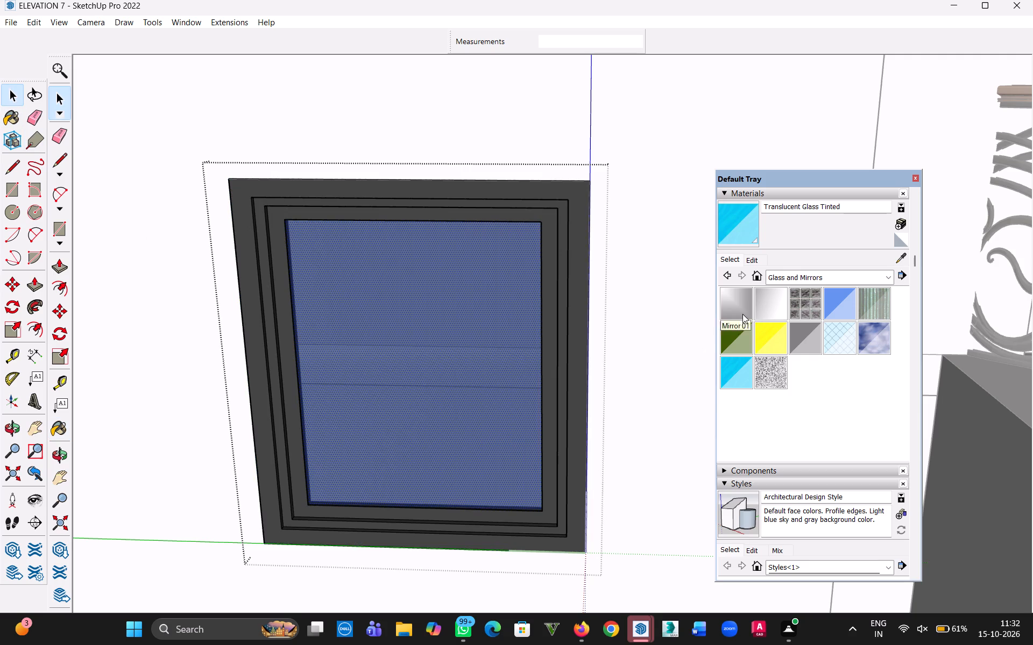
click(737, 308)
click(409, 381)
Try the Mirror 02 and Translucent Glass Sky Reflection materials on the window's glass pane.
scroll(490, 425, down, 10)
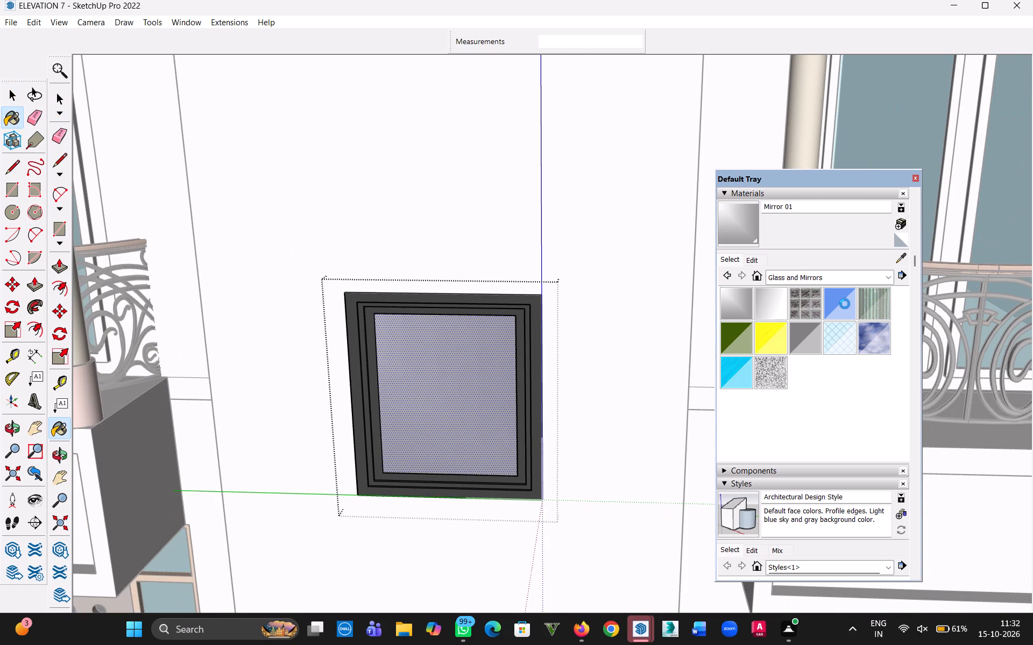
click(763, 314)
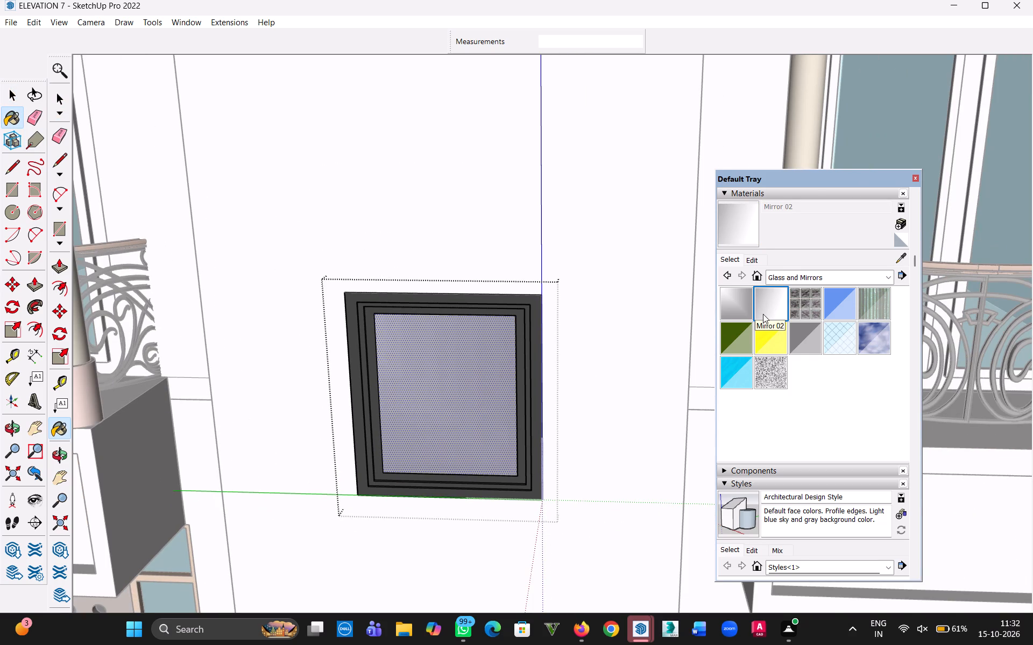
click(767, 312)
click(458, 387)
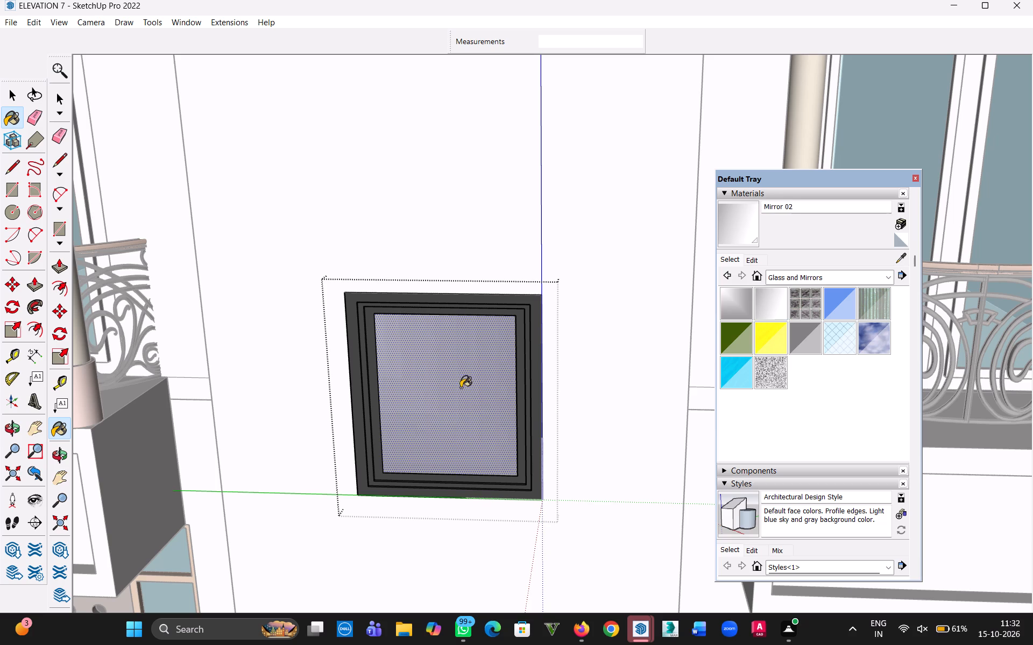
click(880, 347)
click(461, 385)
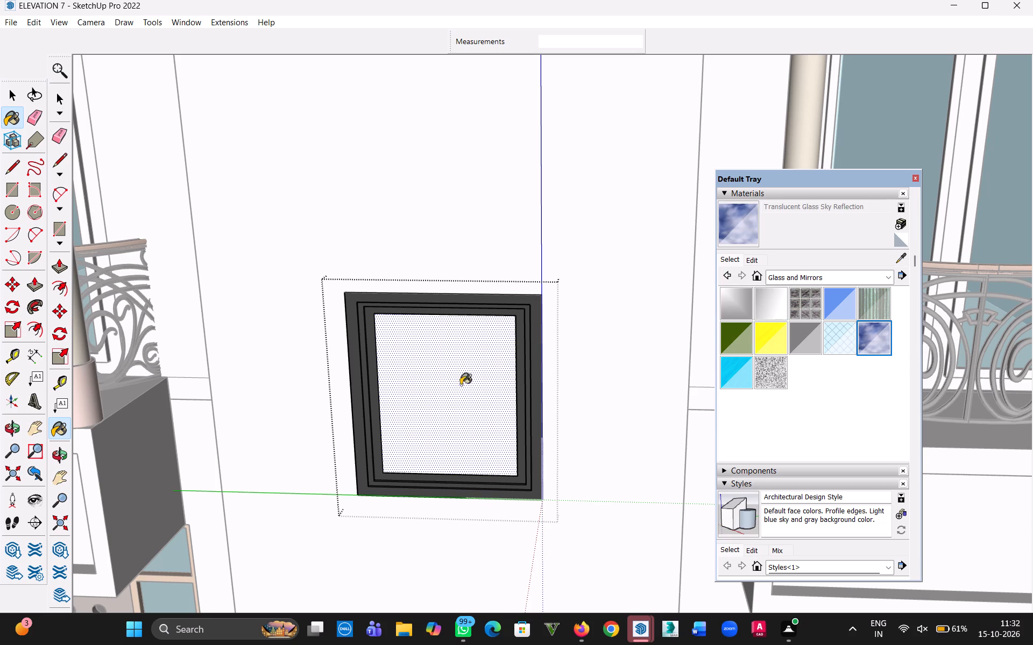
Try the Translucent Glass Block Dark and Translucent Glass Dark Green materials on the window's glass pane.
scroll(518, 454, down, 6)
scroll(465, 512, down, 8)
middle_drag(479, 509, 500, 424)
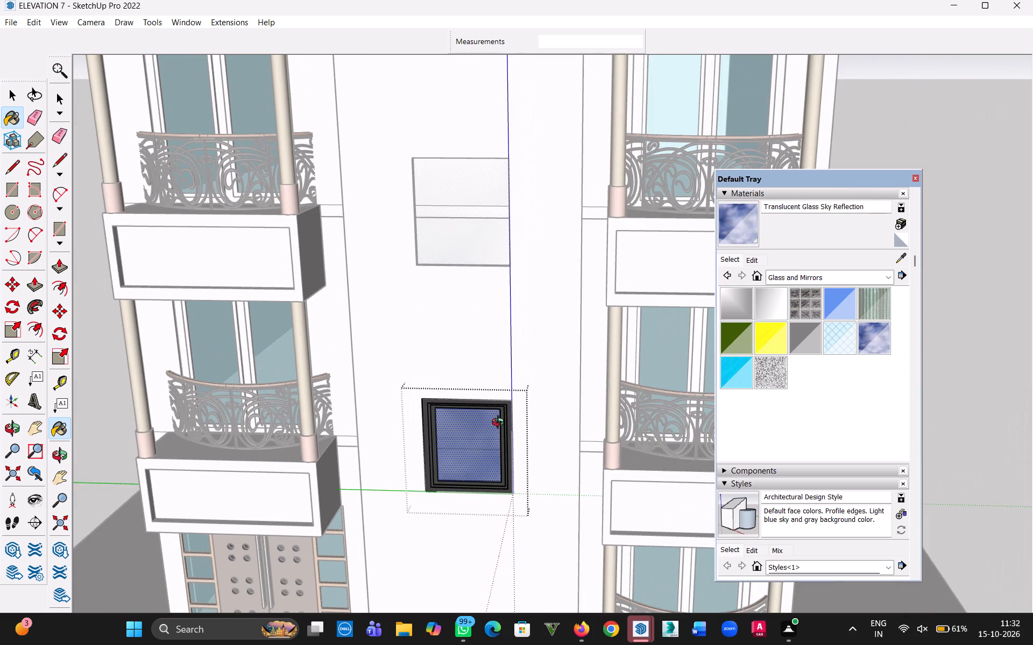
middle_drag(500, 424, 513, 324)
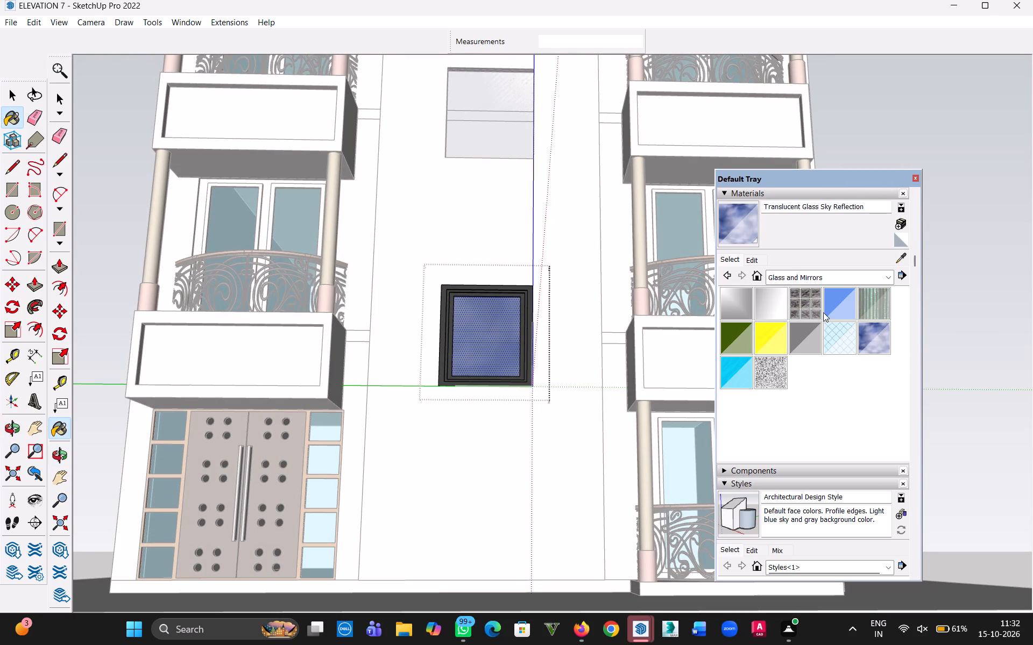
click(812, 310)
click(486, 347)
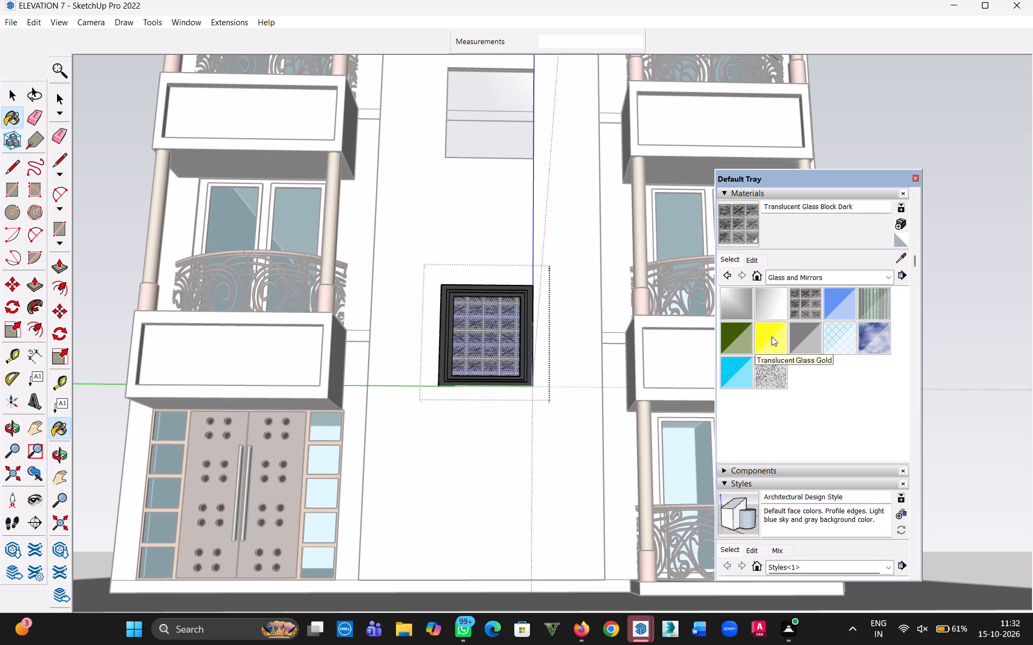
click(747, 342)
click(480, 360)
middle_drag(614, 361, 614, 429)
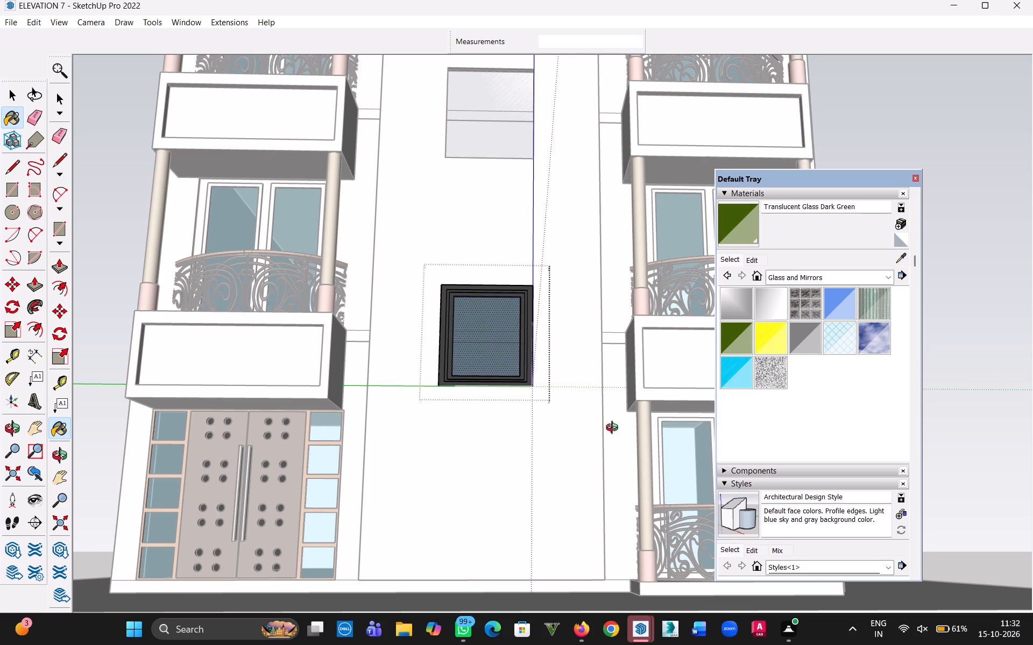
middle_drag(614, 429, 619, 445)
Paint the glass pane with Translucent Glass Sky Reflection and finish editing the window.
click(872, 331)
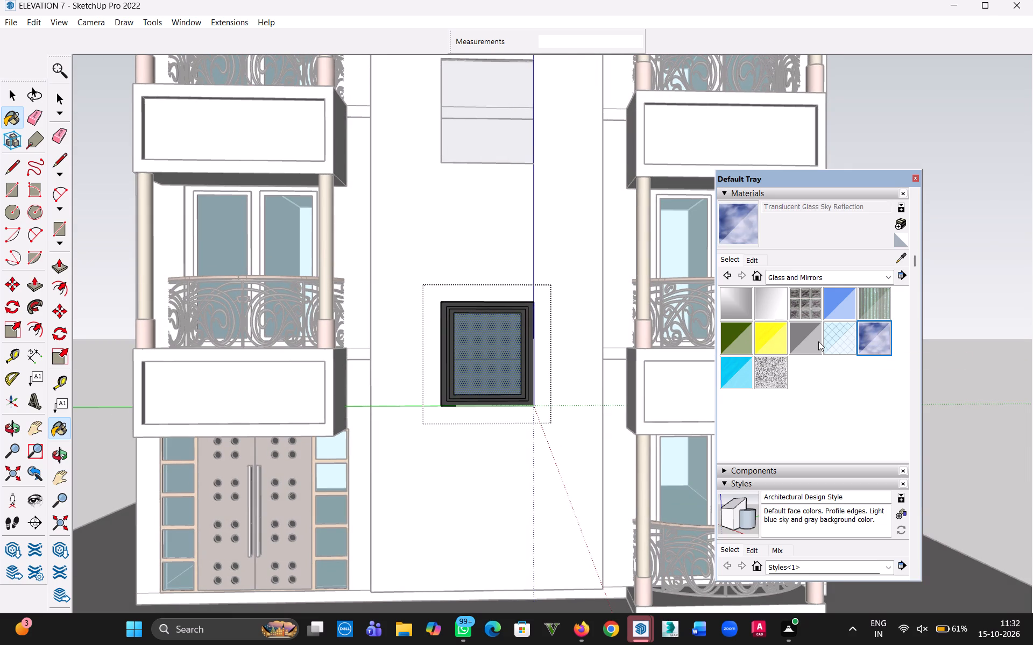
click(485, 381)
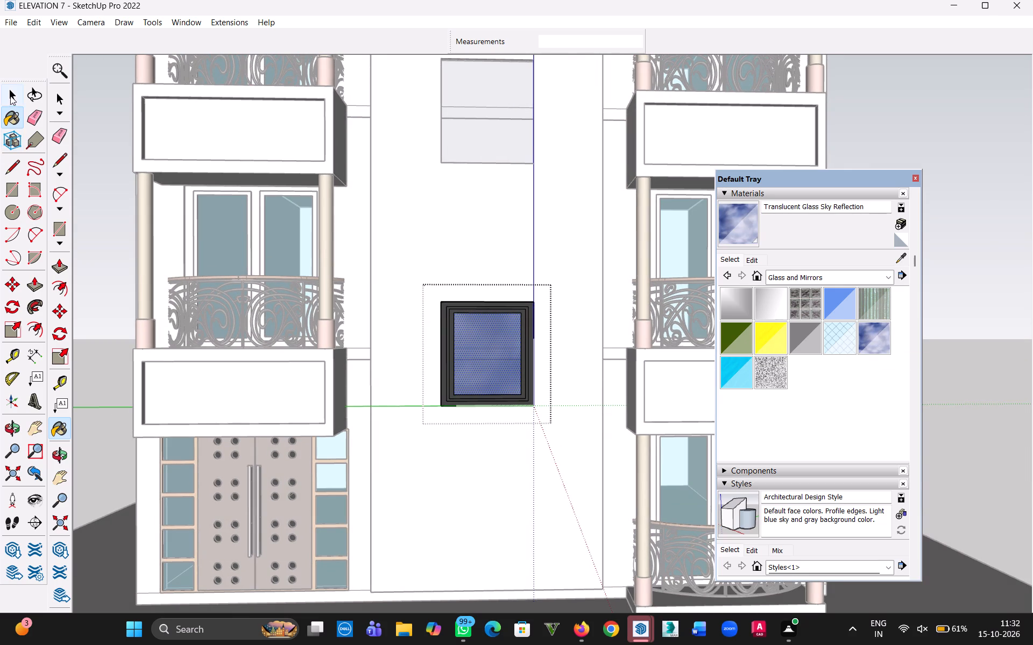
click(10, 96)
scroll(454, 276, down, 15)
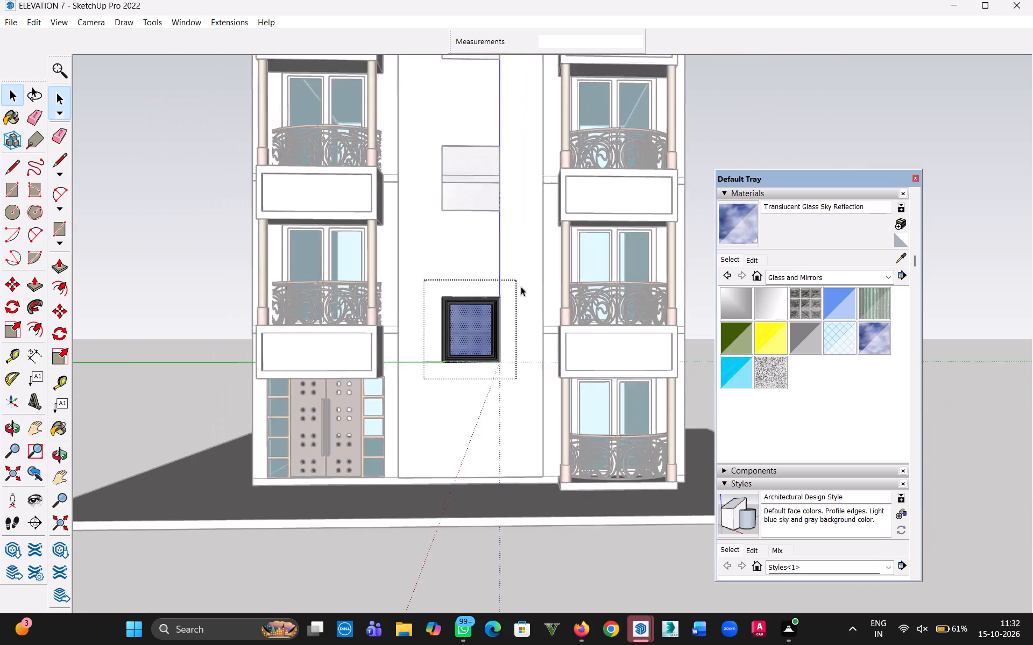
click(755, 118)
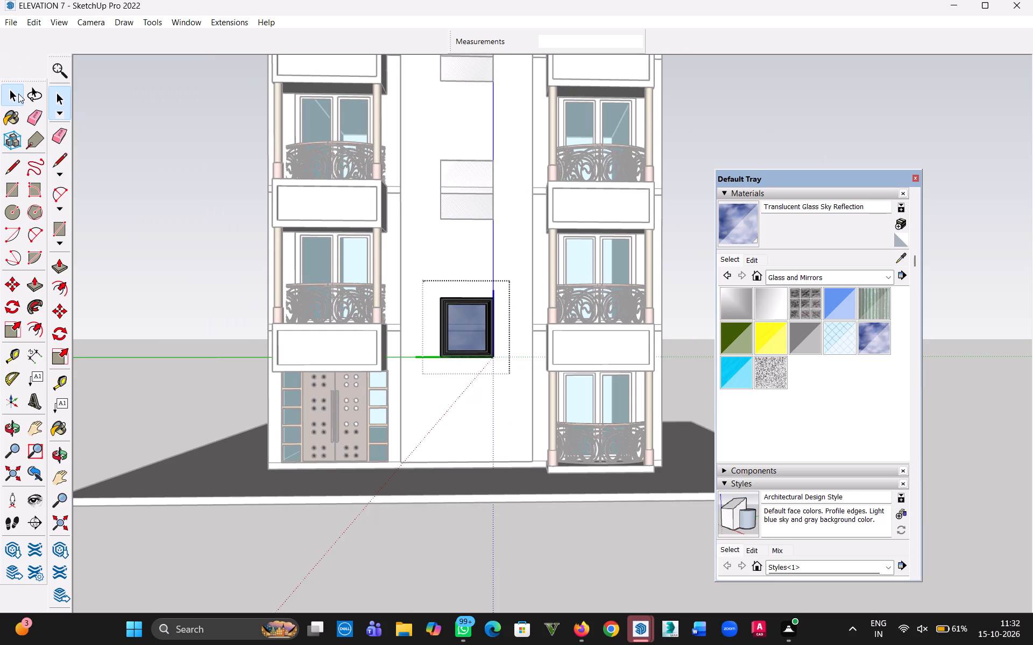
click(18, 98)
click(181, 135)
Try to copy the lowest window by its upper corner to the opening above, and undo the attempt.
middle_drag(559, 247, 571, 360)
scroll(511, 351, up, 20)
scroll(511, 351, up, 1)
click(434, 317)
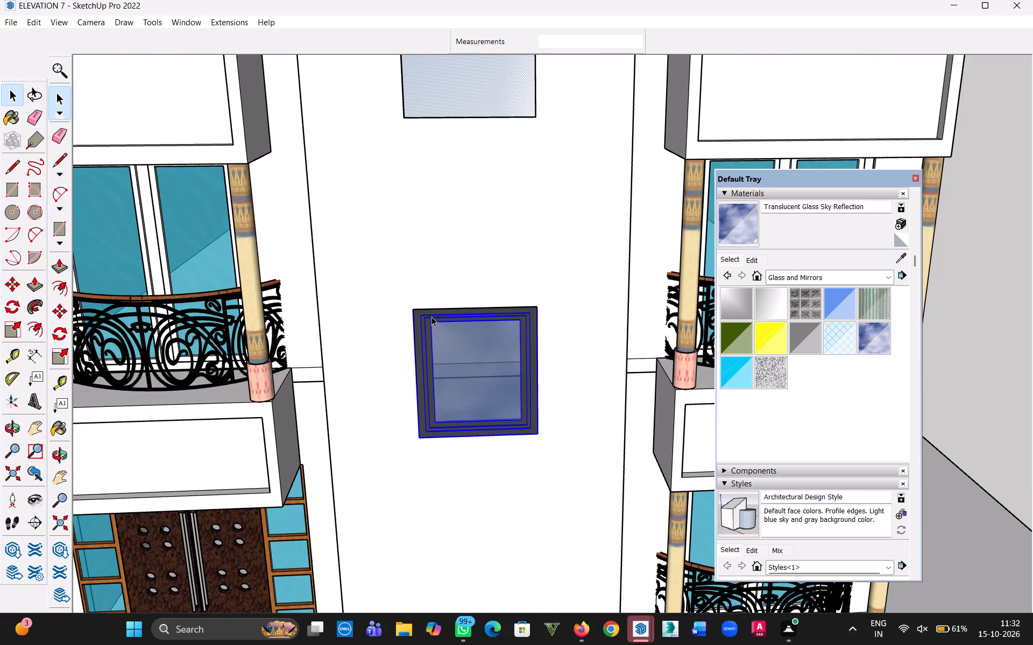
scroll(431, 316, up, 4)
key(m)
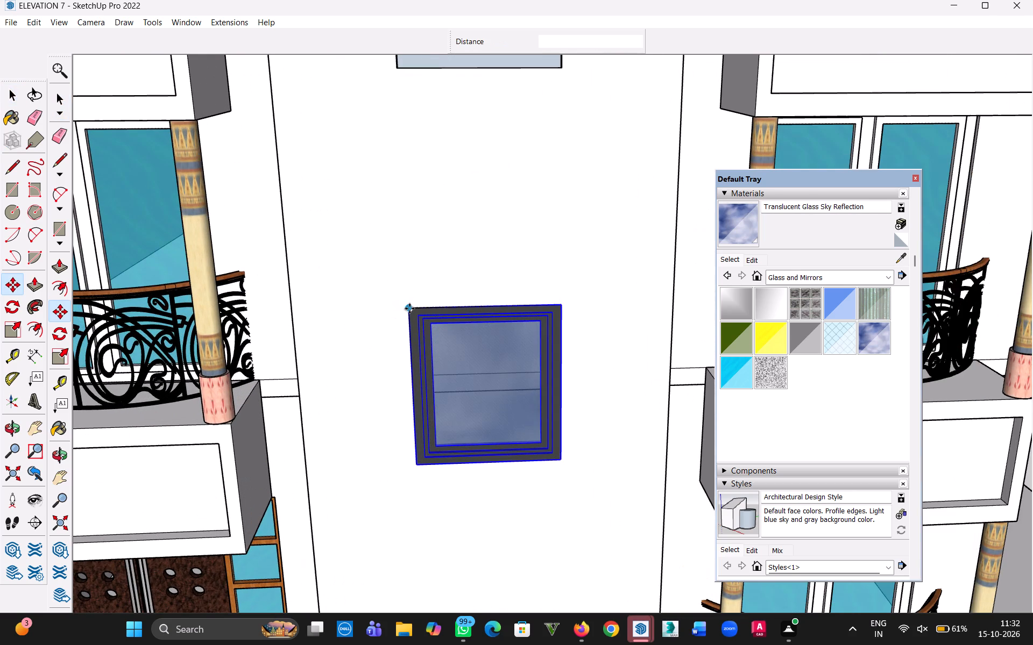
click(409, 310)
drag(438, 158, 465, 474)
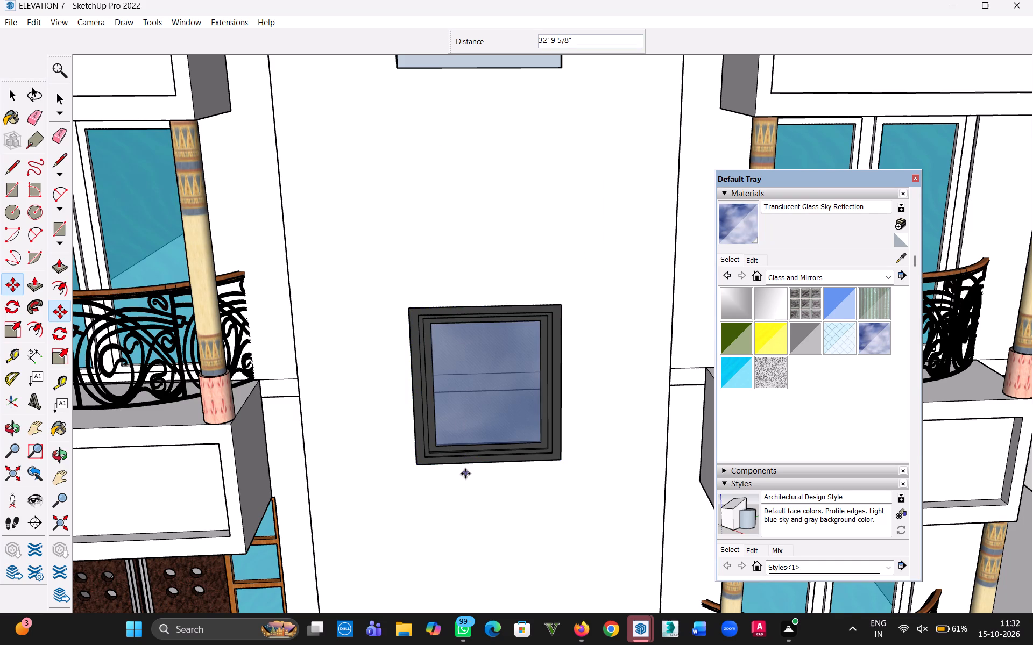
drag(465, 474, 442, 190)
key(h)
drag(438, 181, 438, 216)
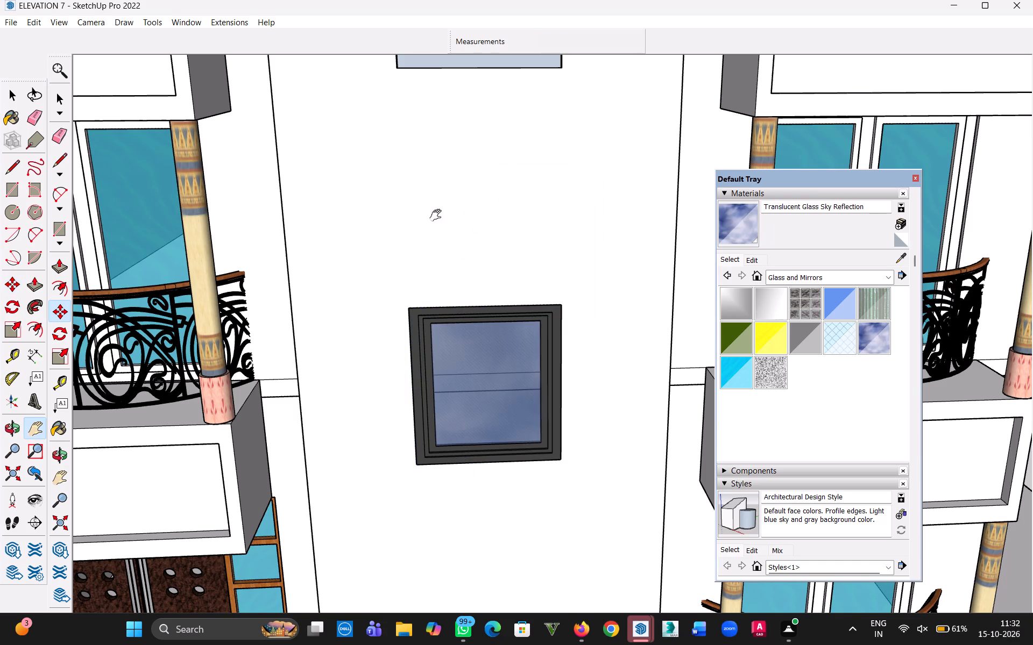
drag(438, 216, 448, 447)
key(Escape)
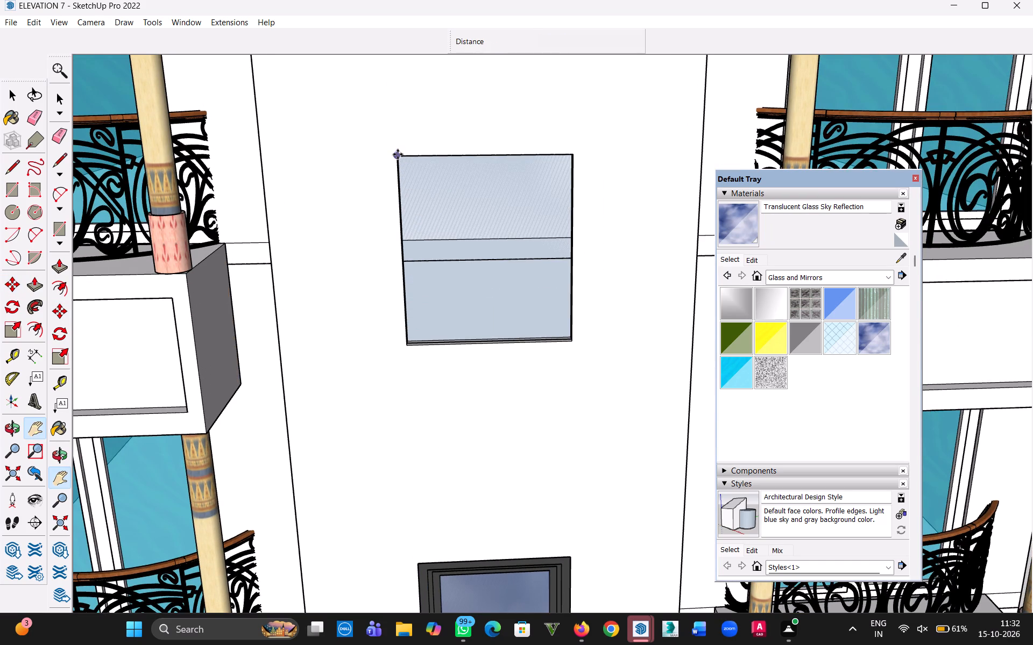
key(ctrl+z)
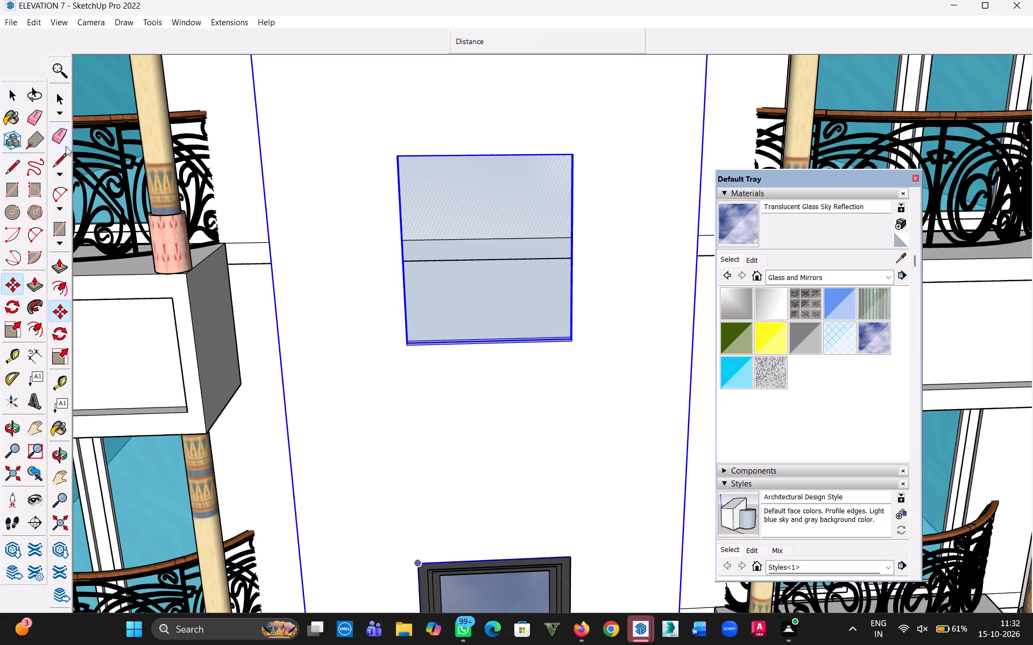
Copy the lowest window 10' 6" straight up, from its upper corner to the matching corner of the second opening.
click(12, 94)
click(430, 589)
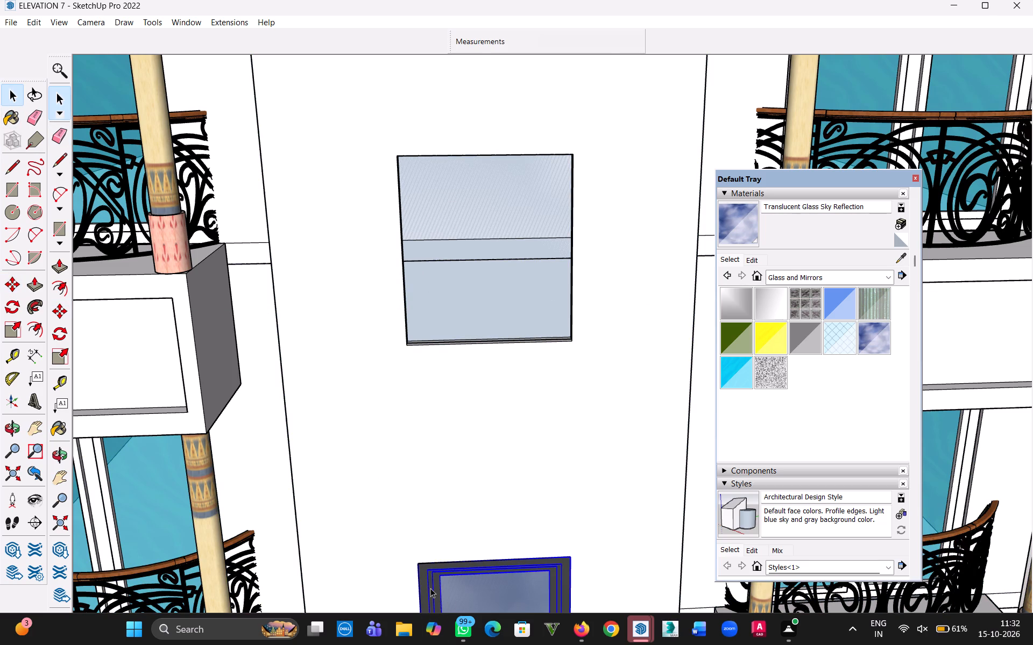
scroll(429, 585, up, 9)
key(m)
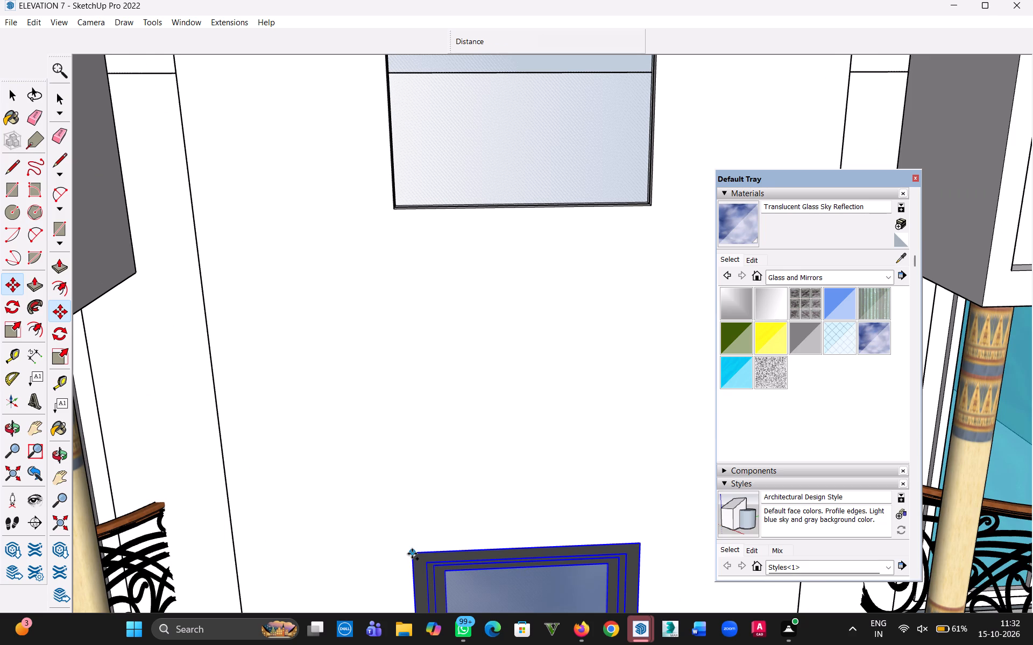
click(412, 554)
key(h)
drag(454, 267, 492, 617)
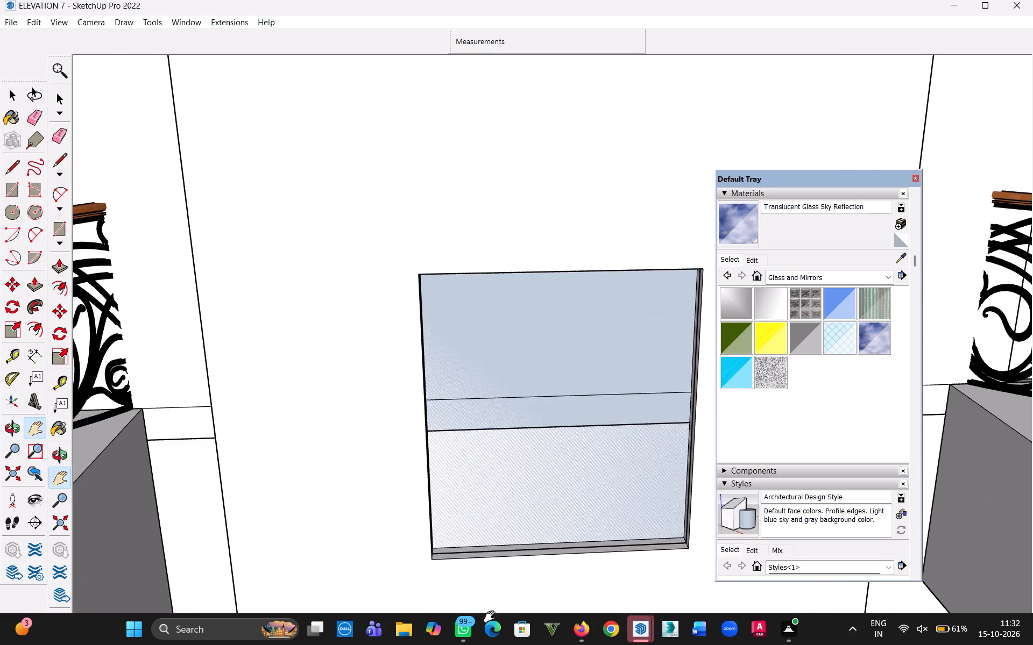
drag(492, 617, 492, 618)
key(Escape)
click(424, 284)
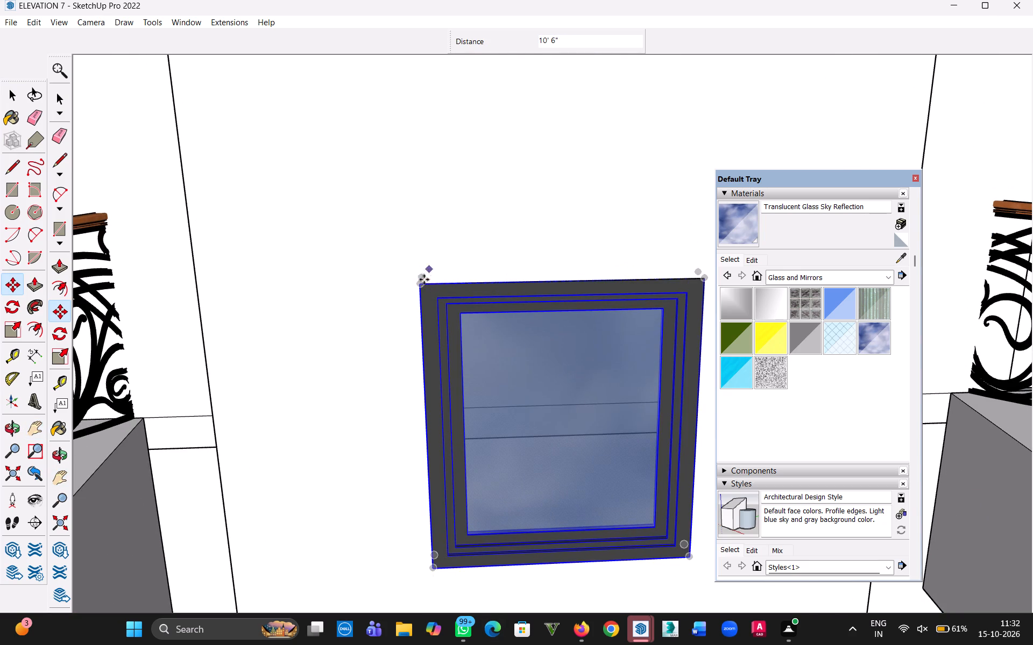
Copy the second window 10' 6" up to the third opening and repeat it as an X3 array to fill the remaining openings.
click(421, 284)
key(j)
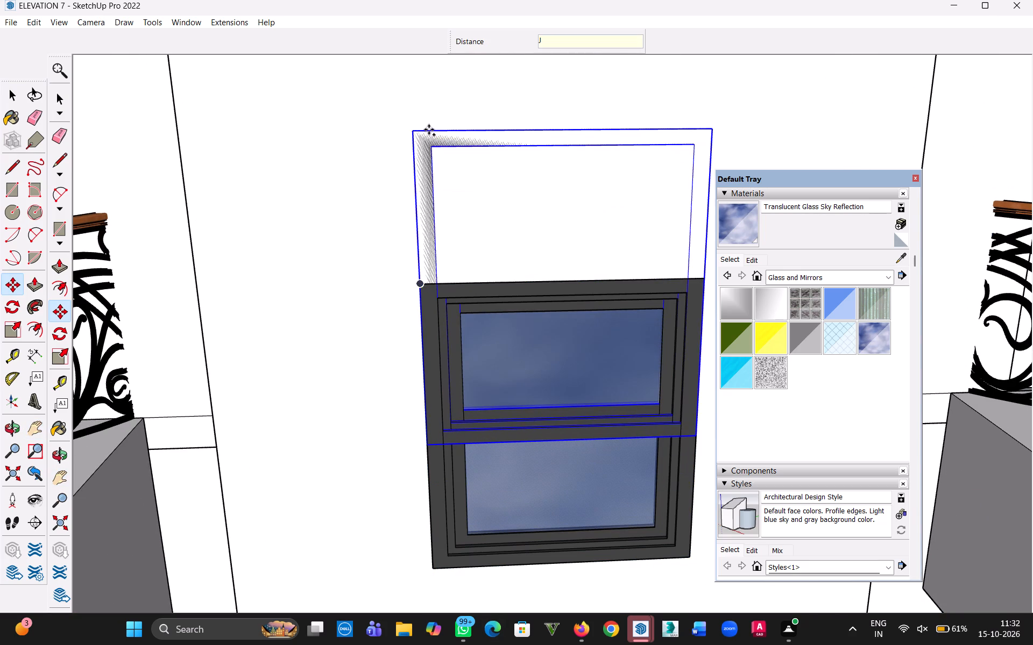
key(h)
drag(429, 130, 436, 644)
drag(520, 255, 519, 502)
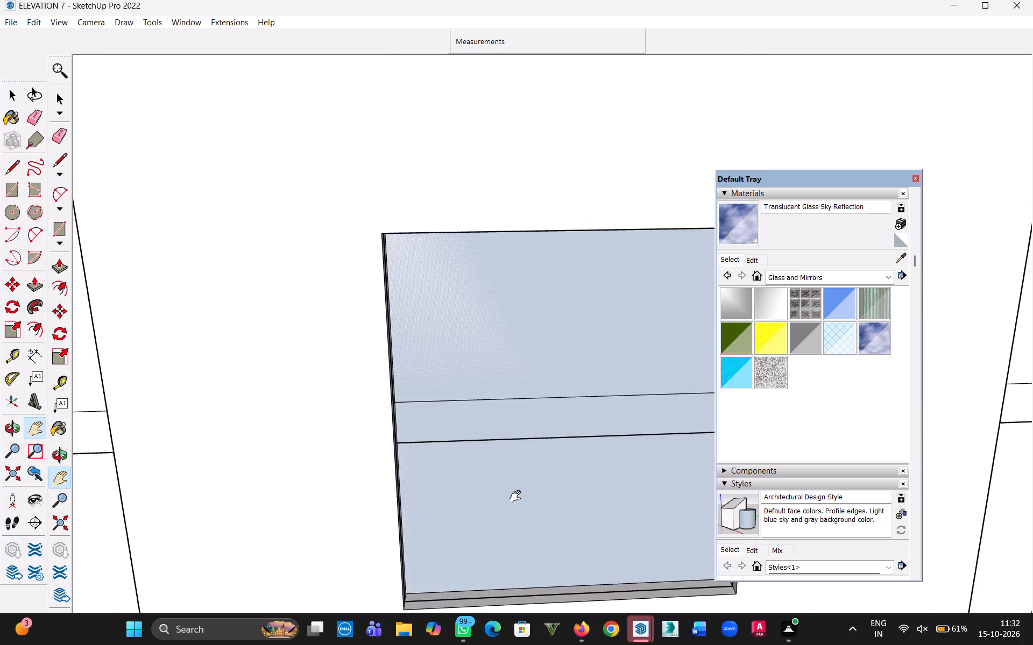
scroll(511, 469, down, 20)
scroll(511, 469, down, 20)
scroll(511, 469, down, 6)
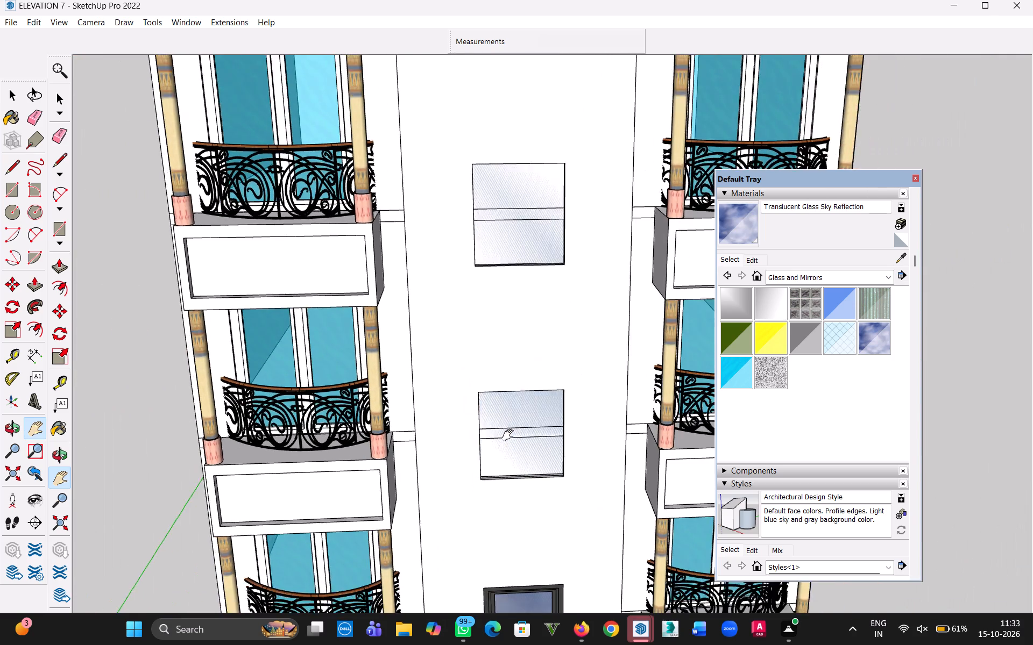
scroll(510, 435, down, 8)
key(Escape)
scroll(500, 417, up, 8)
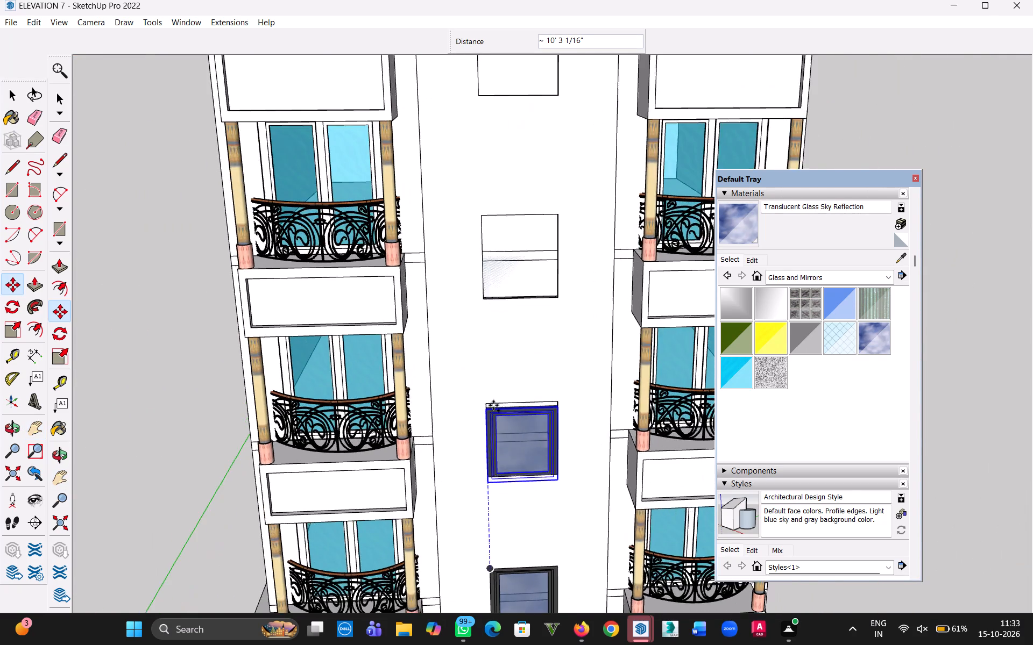
scroll(493, 405, up, 13)
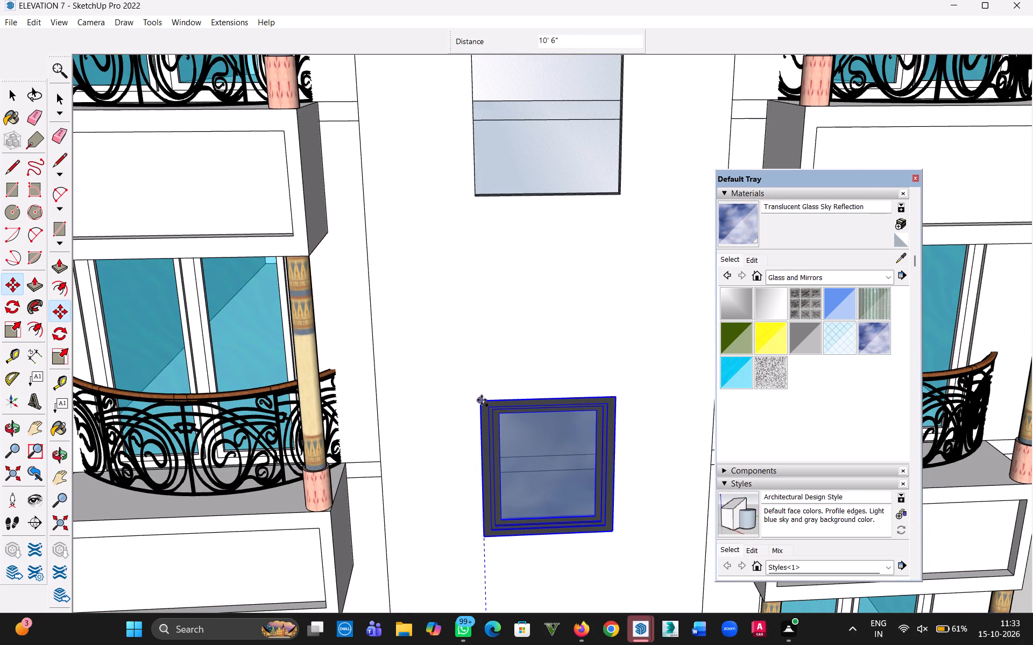
click(482, 400)
text(X3)
key(Return)
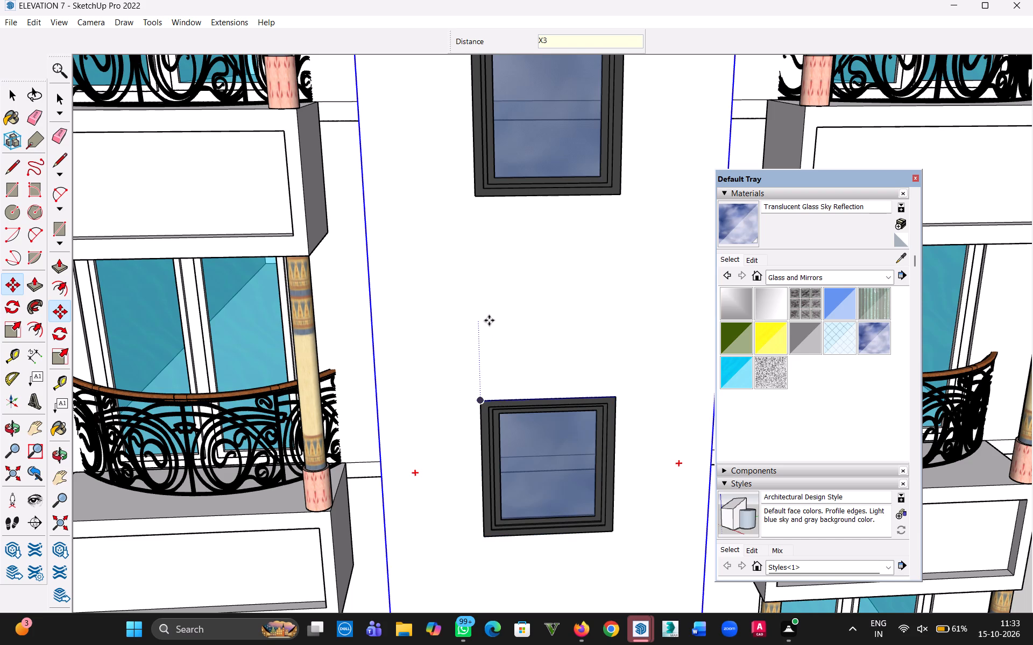
click(16, 93)
Examine the whole facade from the front, and the roof and top of the central panel from above.
scroll(586, 297, down, 9)
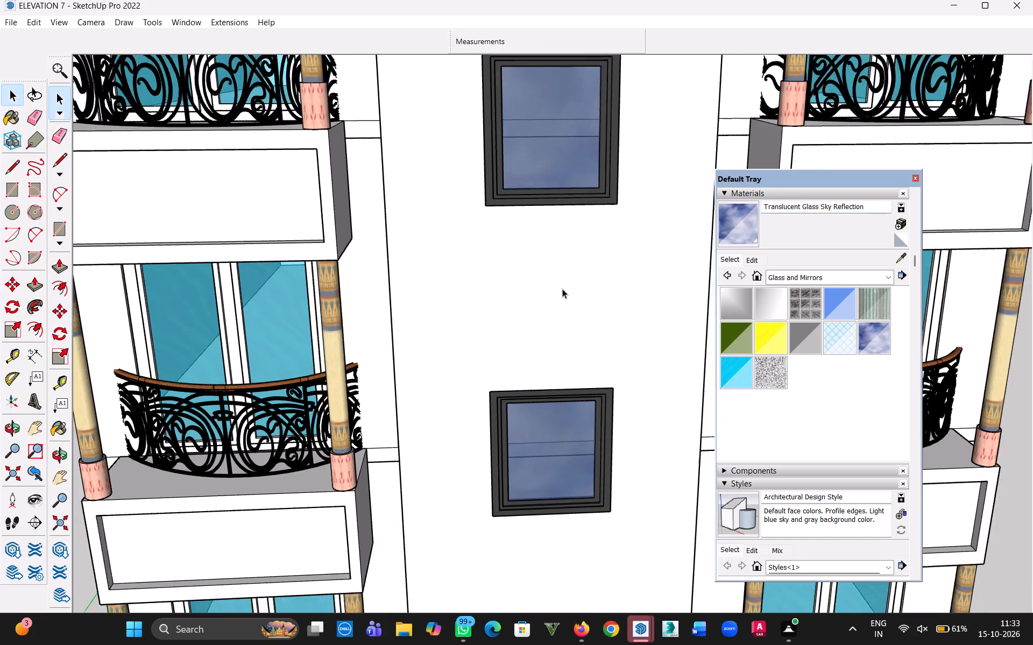
scroll(562, 289, down, 20)
scroll(562, 289, down, 20)
scroll(562, 289, down, 3)
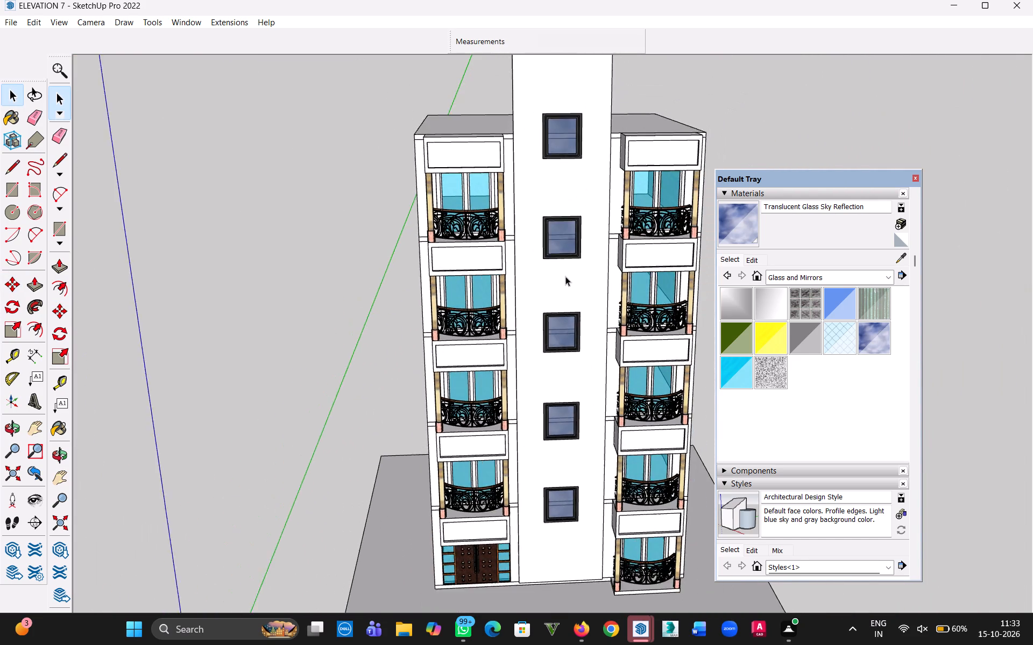
scroll(565, 276, down, 12)
click(683, 124)
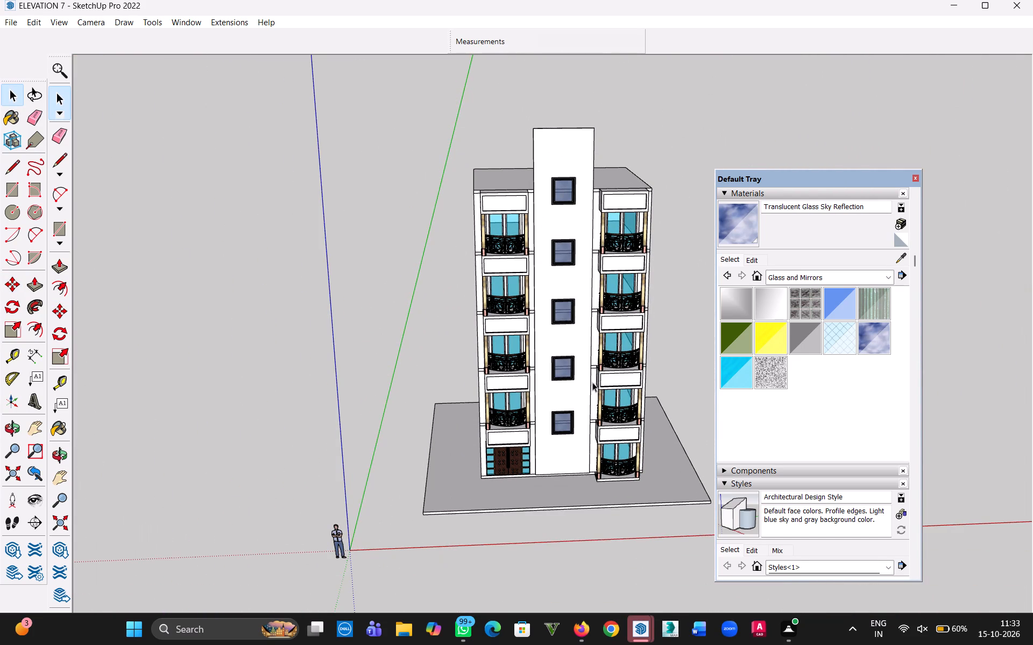
key(h)
drag(588, 378, 515, 419)
middle_drag(510, 418, 491, 410)
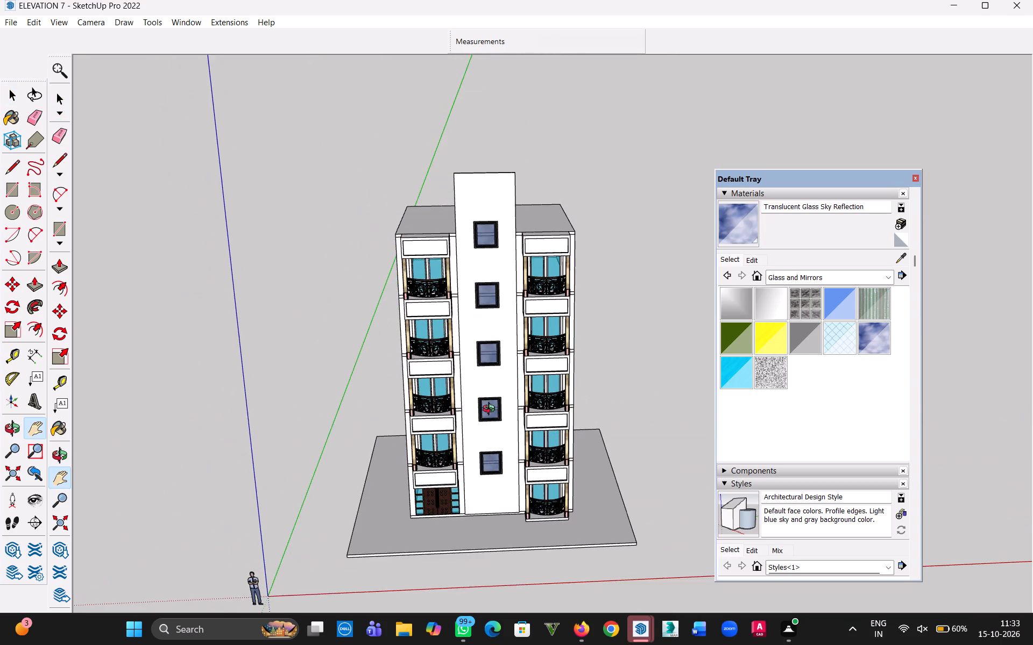
middle_drag(491, 410, 474, 340)
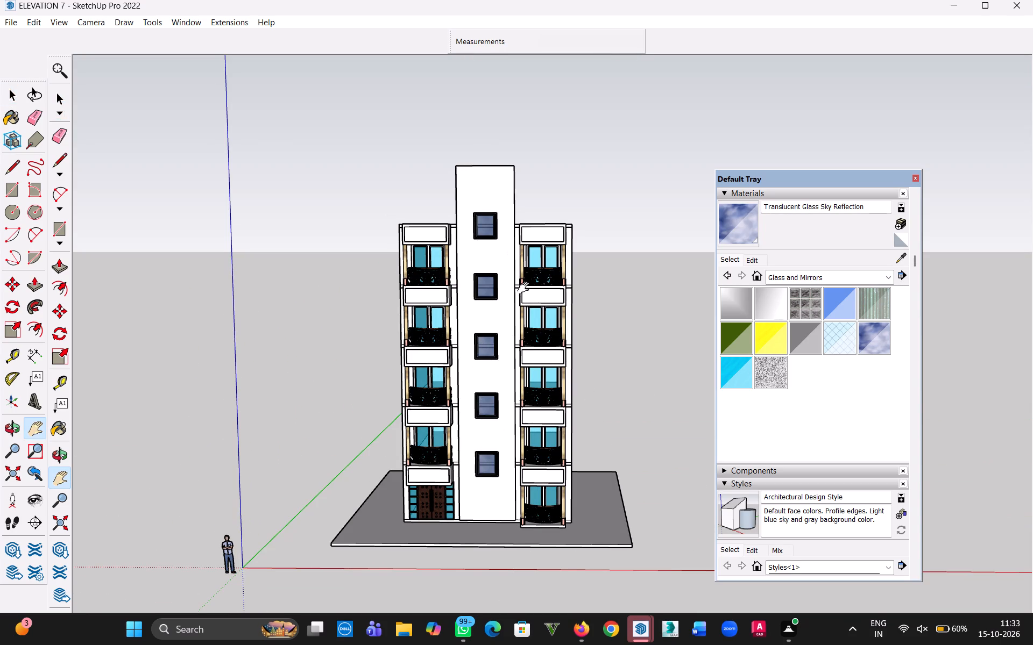
middle_drag(484, 262, 584, 544)
scroll(468, 144, up, 20)
scroll(468, 144, up, 5)
scroll(507, 276, up, 10)
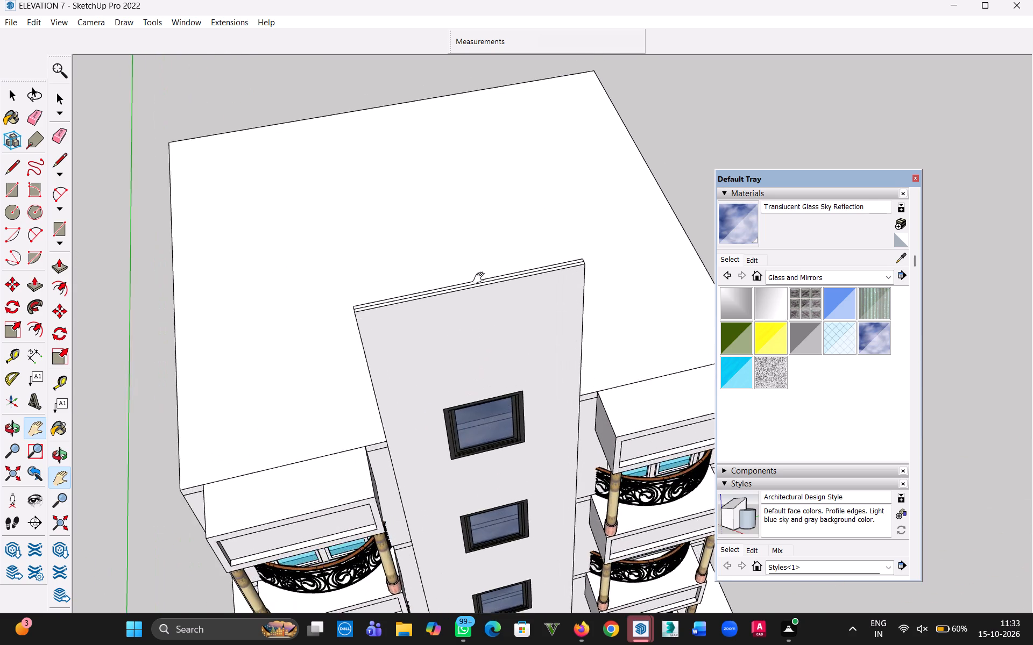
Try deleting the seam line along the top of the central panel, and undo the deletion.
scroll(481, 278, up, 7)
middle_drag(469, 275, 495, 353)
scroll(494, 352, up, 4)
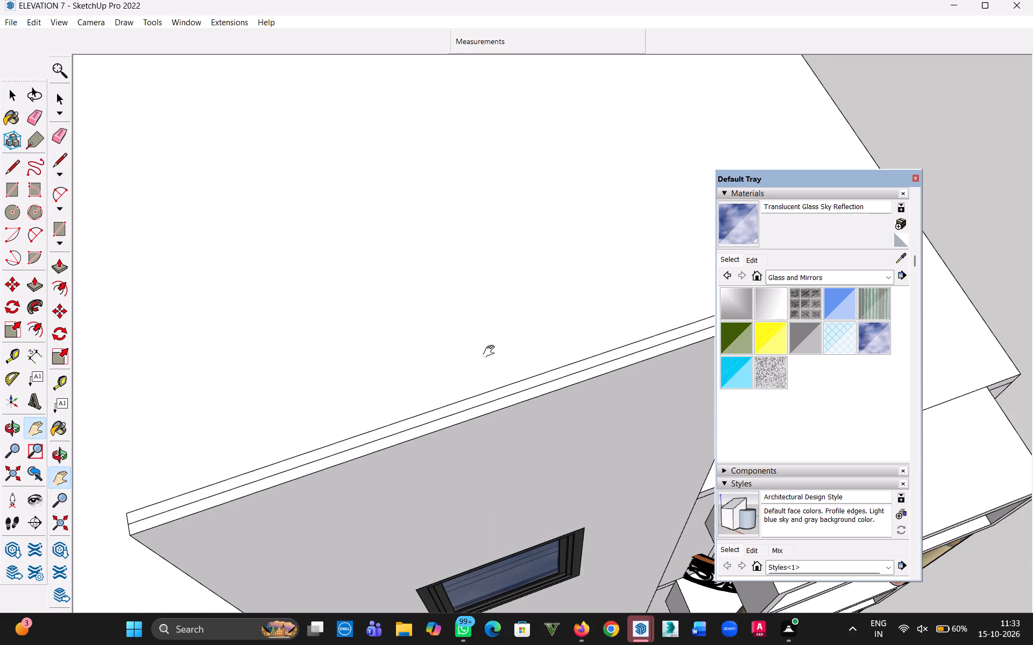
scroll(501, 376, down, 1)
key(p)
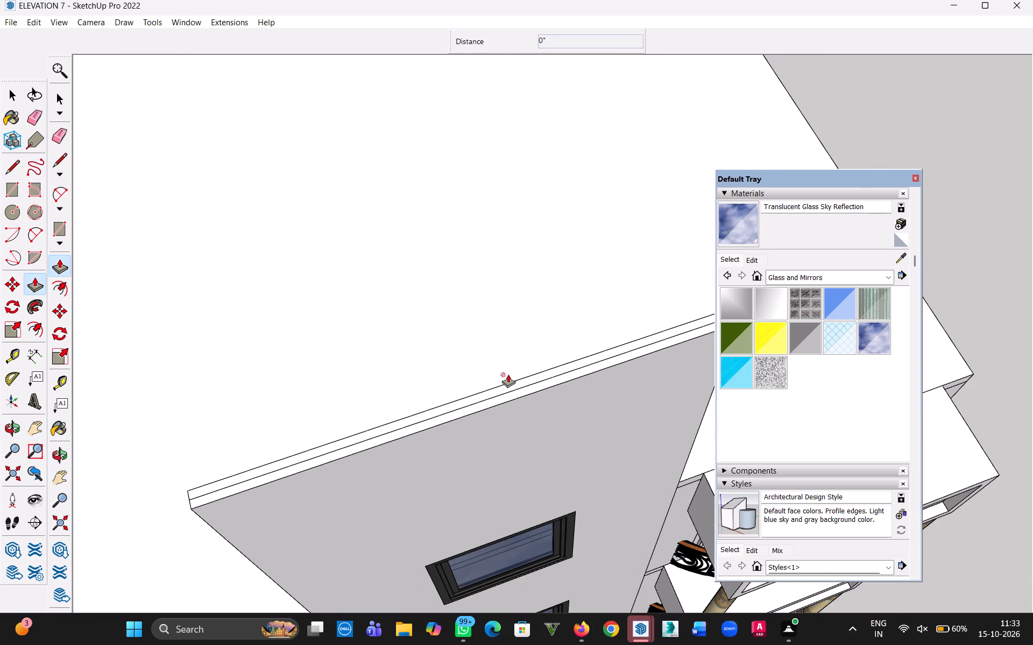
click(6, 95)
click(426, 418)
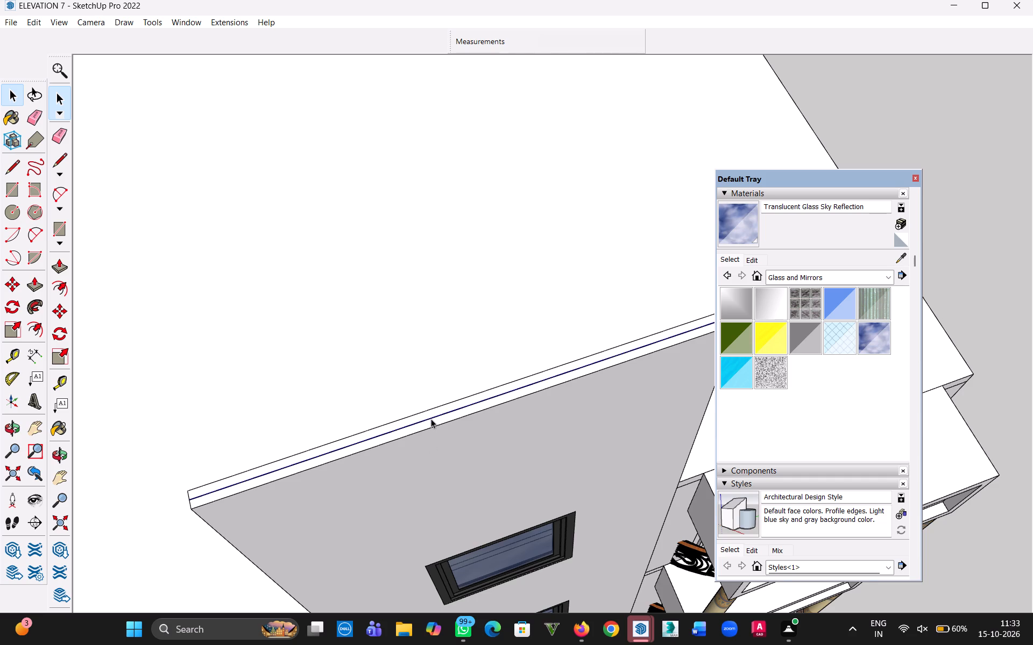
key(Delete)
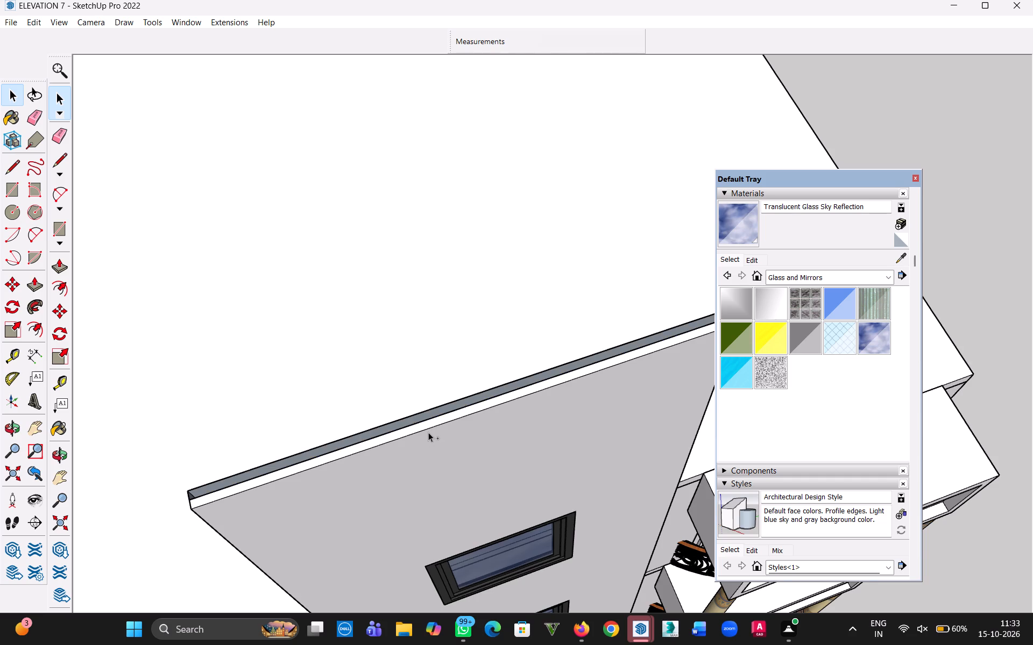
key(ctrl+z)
Examine how the central panel and the strip along its top edge are grouped by opening and selecting their faces.
scroll(418, 431, up, 5)
double_click(423, 455)
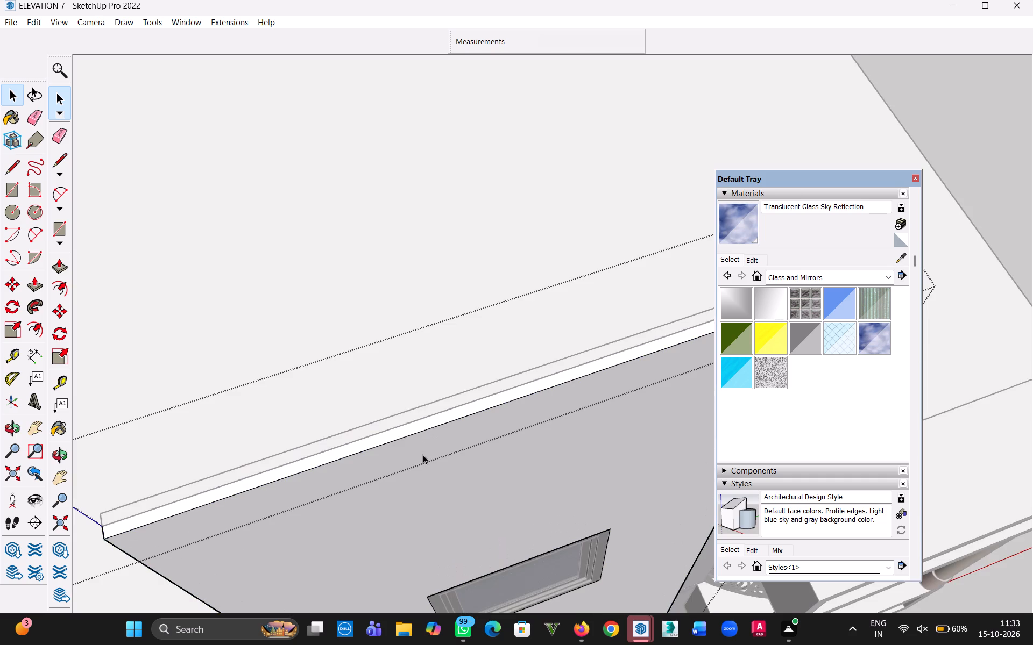
triple_click(423, 455)
triple_click(423, 455)
click(423, 455)
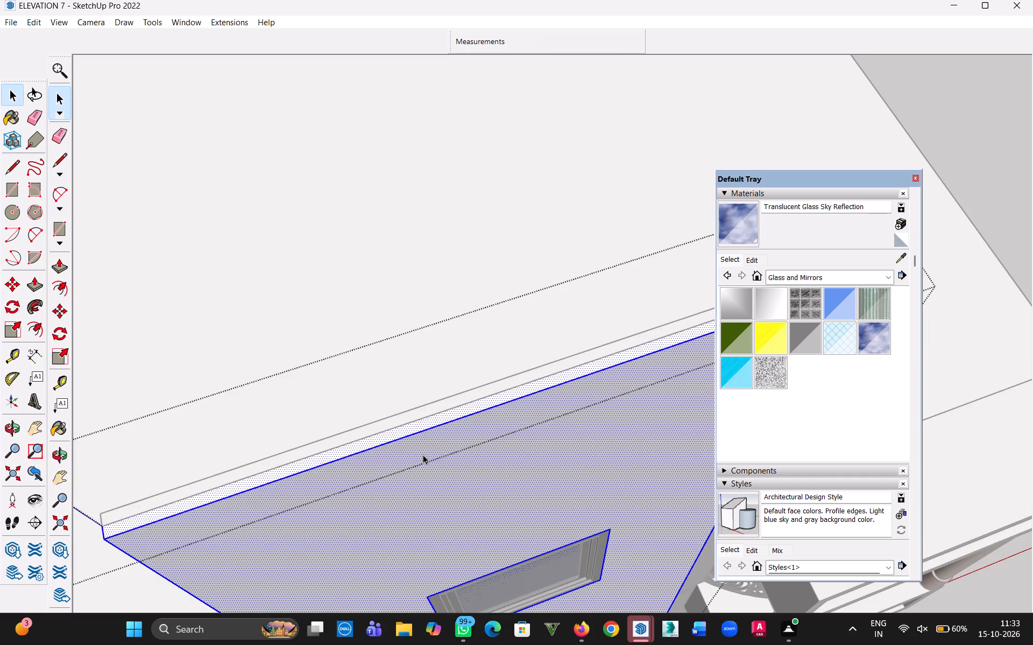
click(421, 397)
click(424, 413)
click(402, 352)
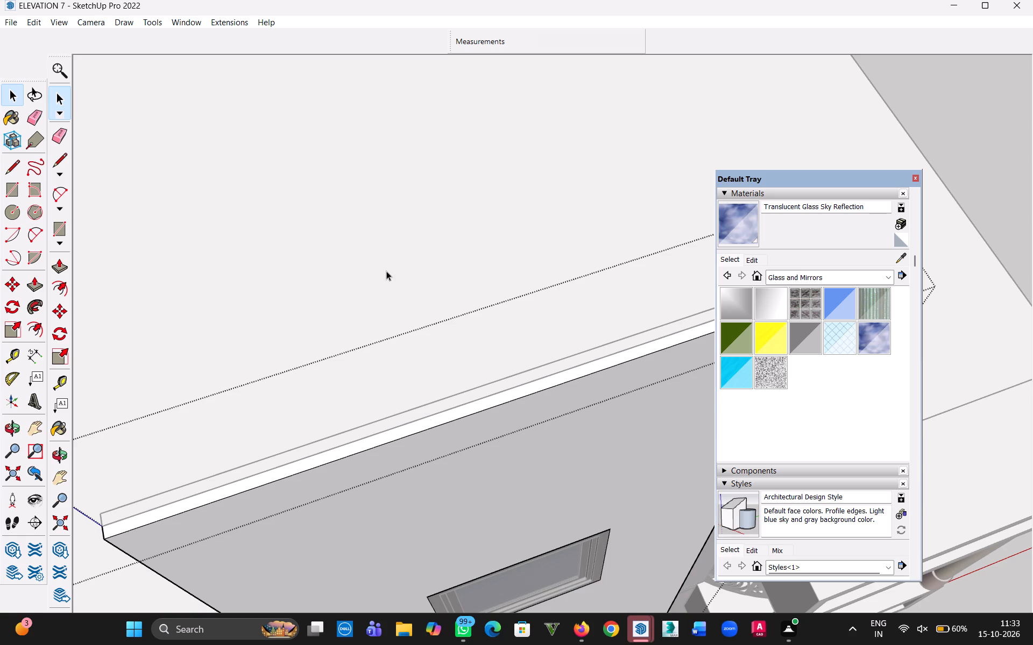
click(383, 265)
click(423, 409)
click(422, 408)
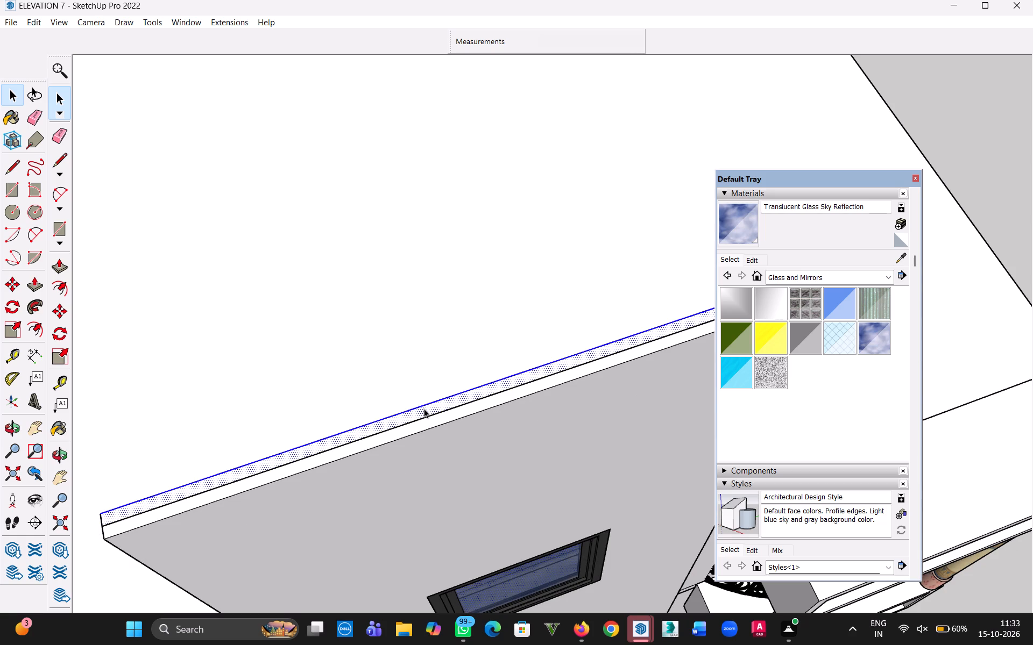
triple_click(424, 408)
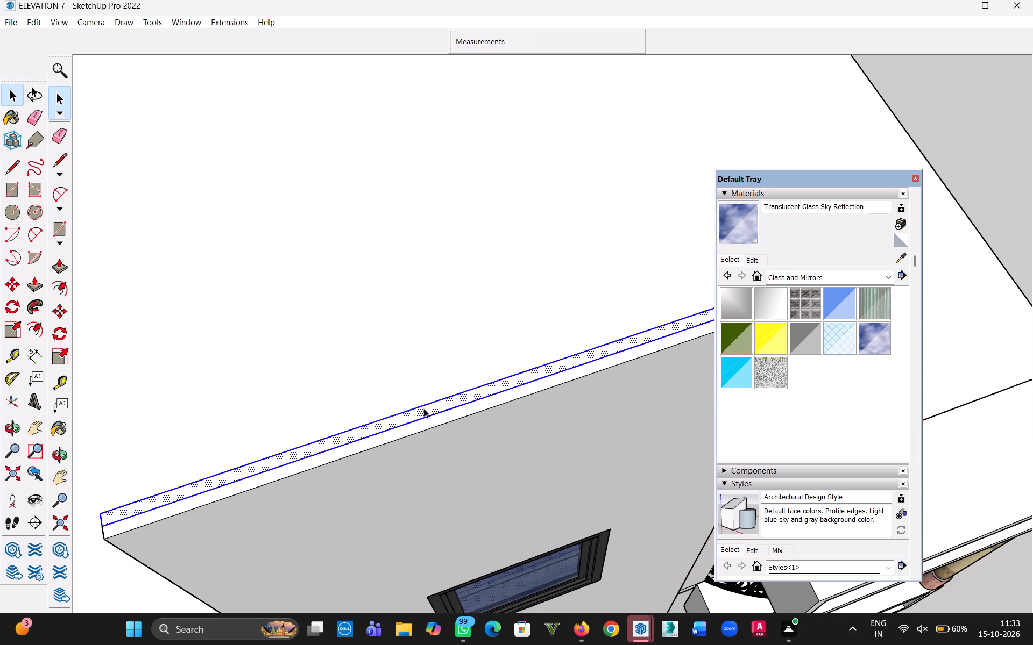
triple_click(433, 421)
click(423, 413)
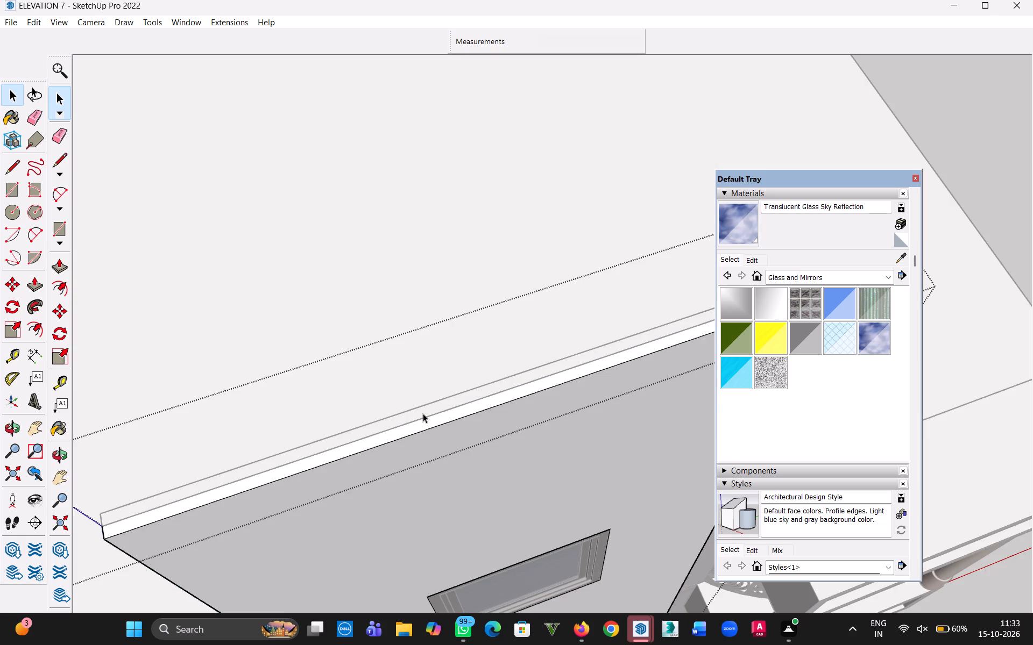
click(433, 431)
click(414, 421)
click(402, 359)
click(341, 292)
Explode the central panel's group and delete the seam line running along its top face.
click(469, 489)
right_click(469, 488)
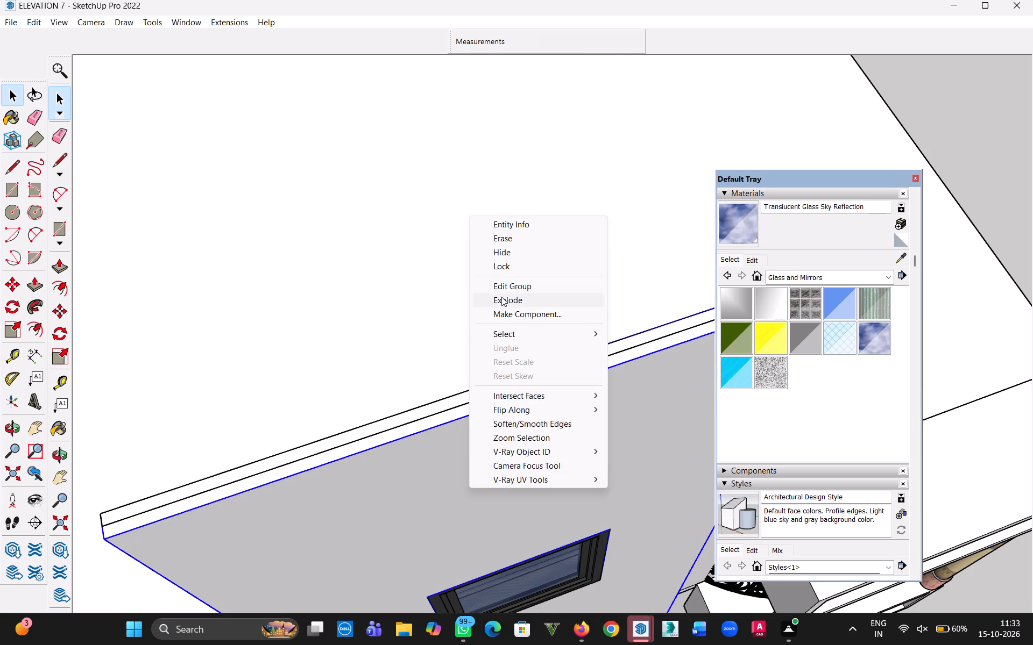
click(501, 297)
click(466, 466)
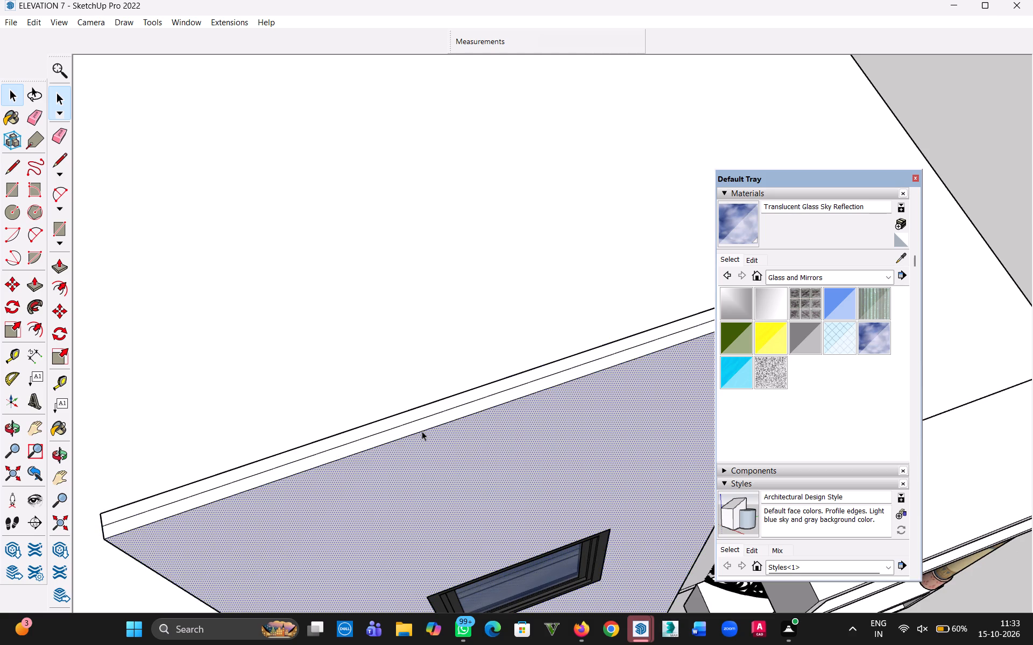
click(421, 417)
key(Delete)
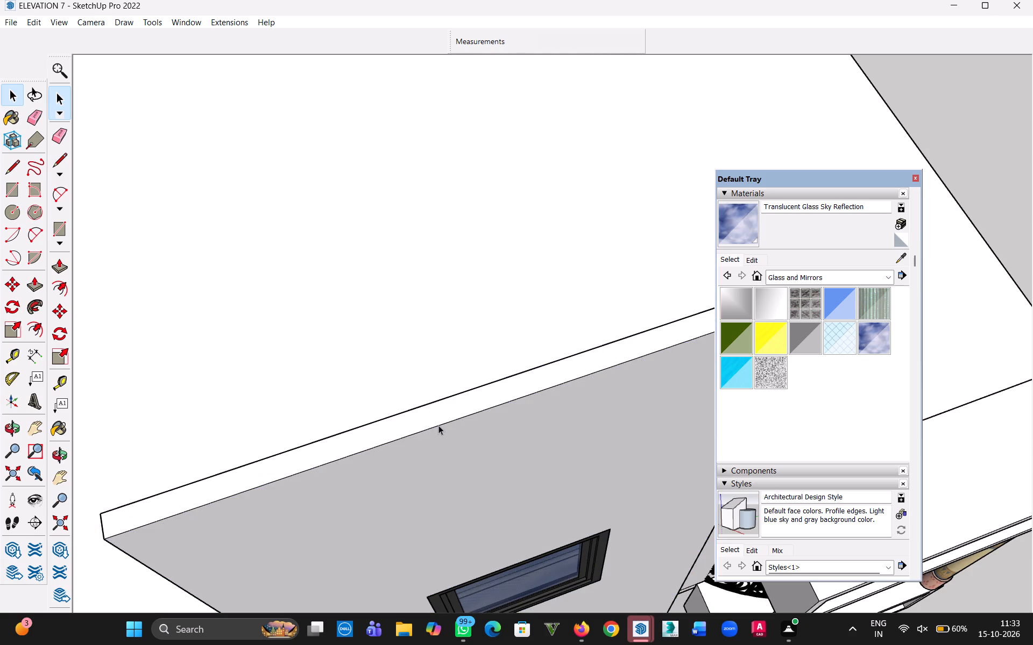
Select all connected geometry of the central panel and make it a group.
triple_click(453, 456)
click(453, 457)
right_click(453, 457)
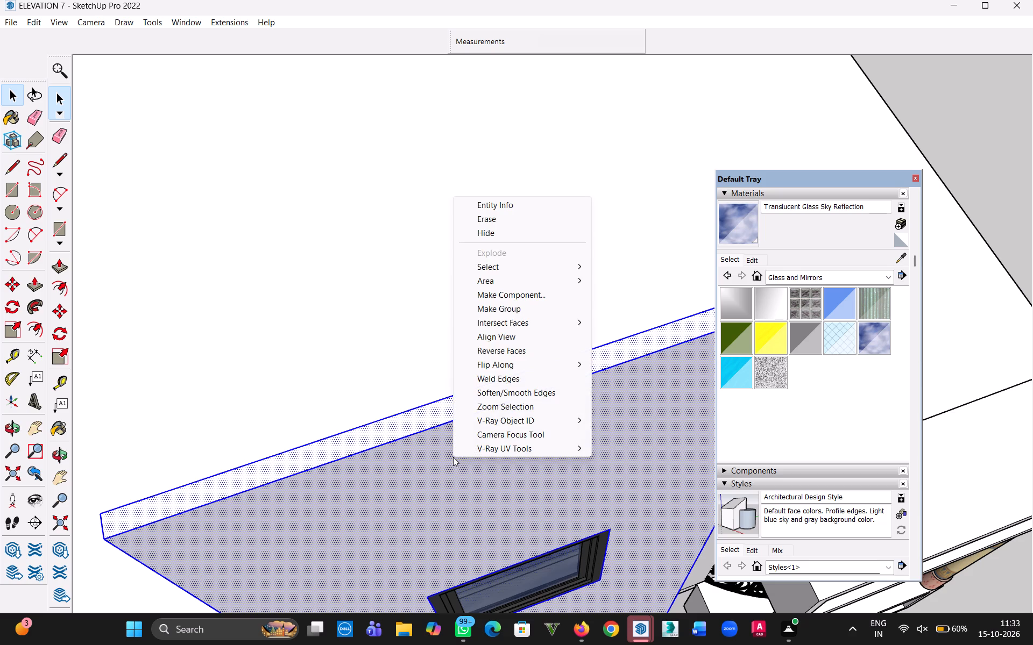
click(509, 314)
click(461, 434)
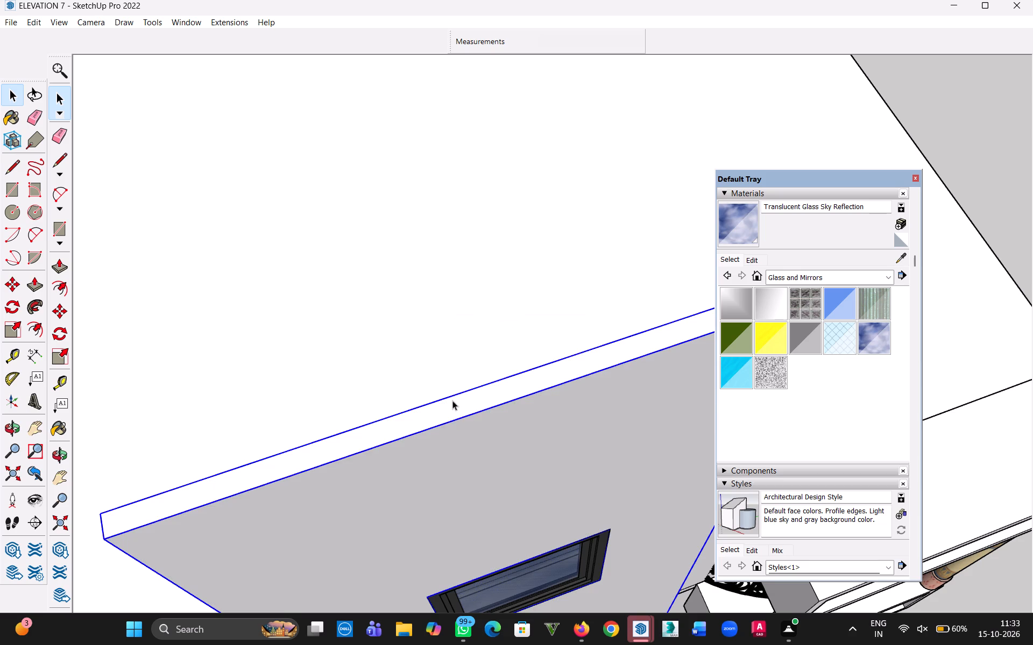
Inside the central panel's group, push its top face down by about 1' 8".
double_click(455, 409)
key(p)
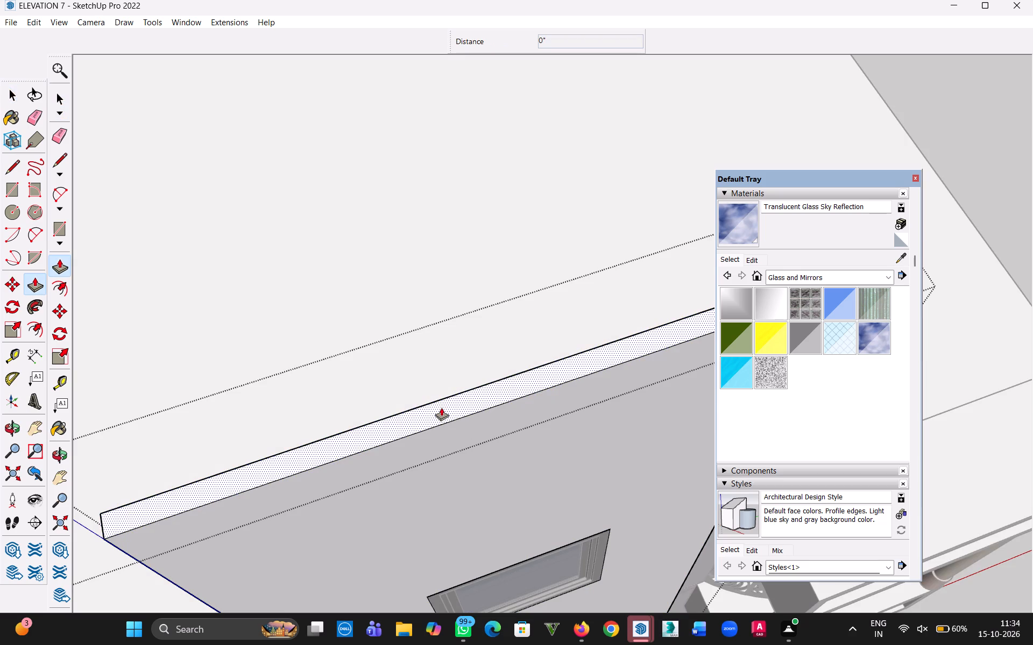
click(441, 407)
click(466, 451)
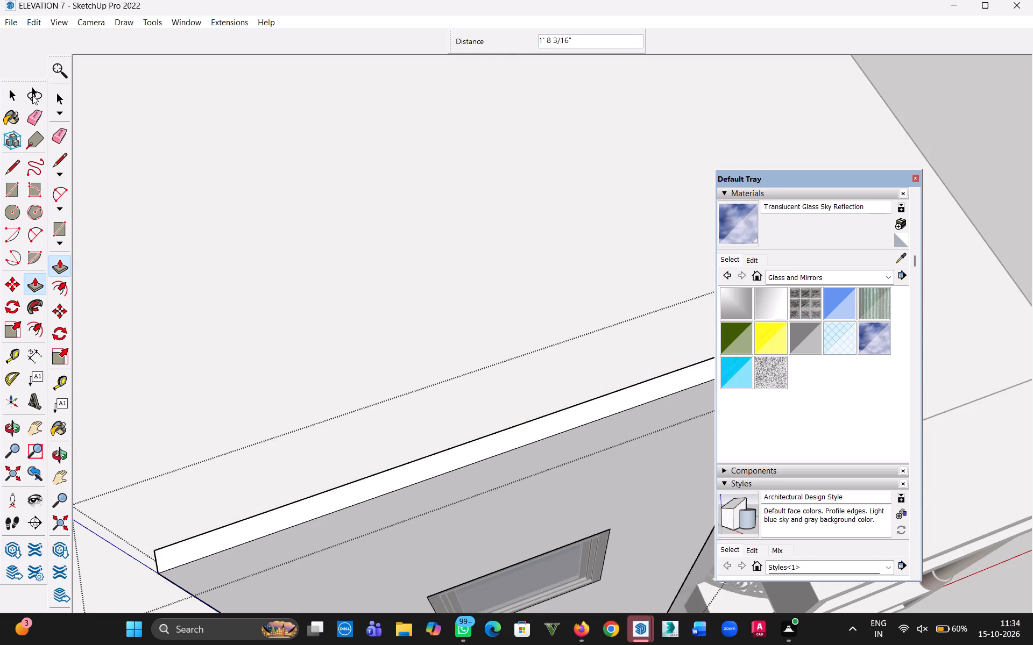
click(17, 92)
click(429, 257)
Examine the whole facade from the front, including the central panel's height above the roof.
scroll(508, 429, down, 12)
middle_drag(520, 511, 427, 222)
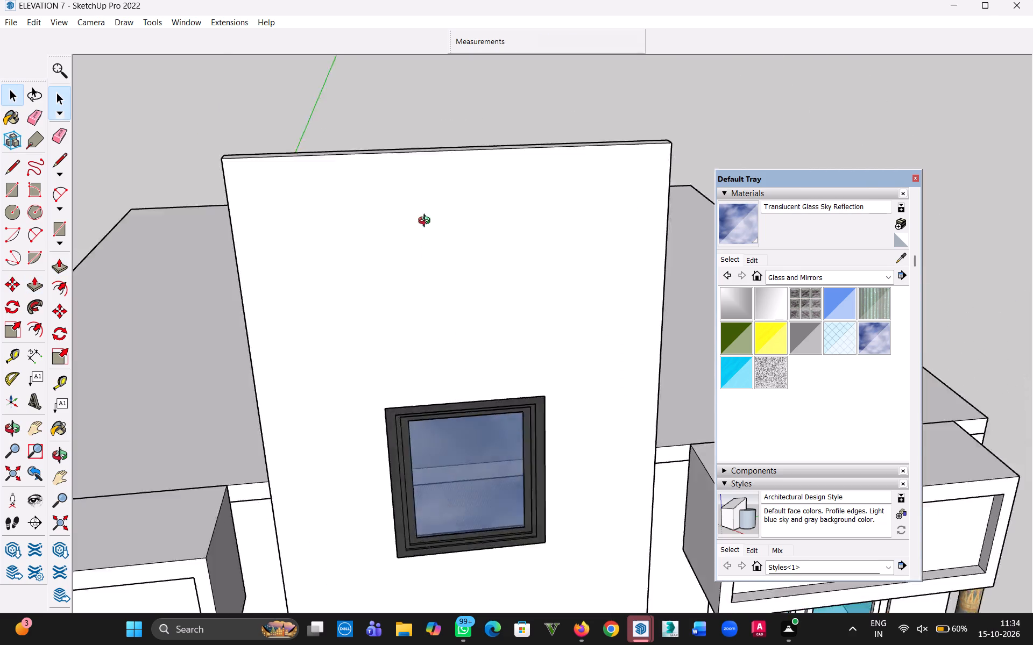
middle_drag(427, 222, 422, 177)
scroll(439, 319, down, 20)
scroll(439, 319, down, 11)
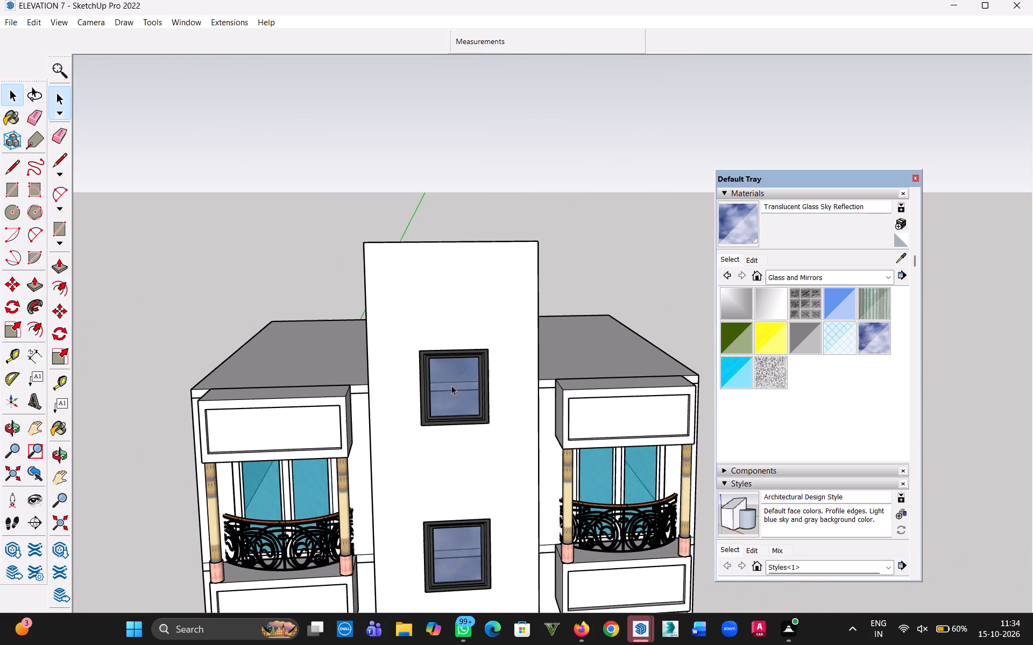
scroll(451, 385, down, 20)
scroll(451, 385, down, 4)
key(h)
drag(462, 445, 449, 286)
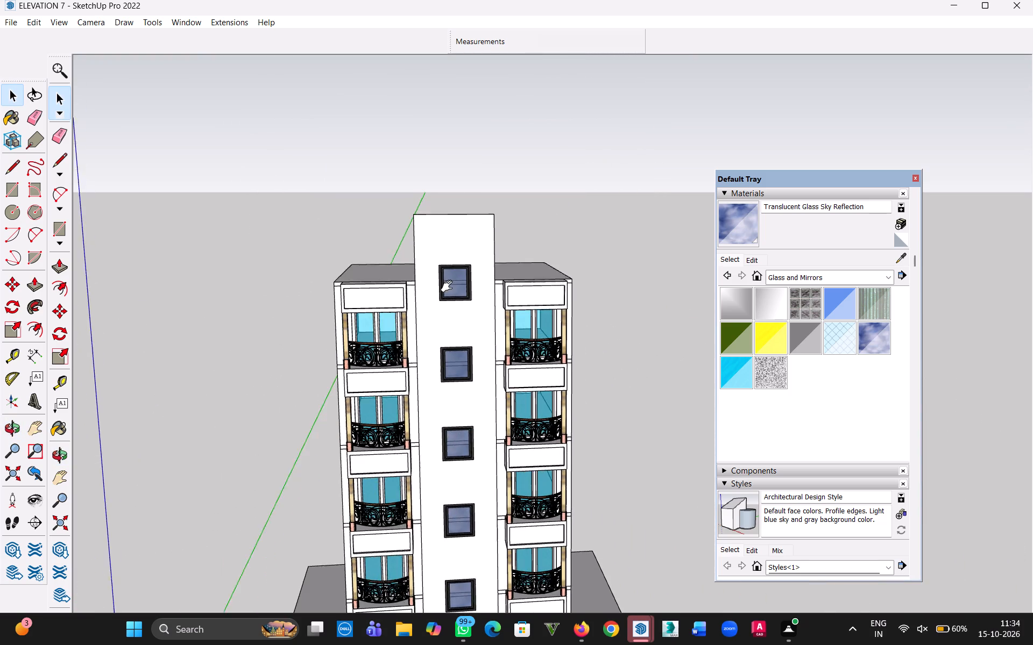
drag(449, 286, 449, 286)
drag(445, 367, 409, 278)
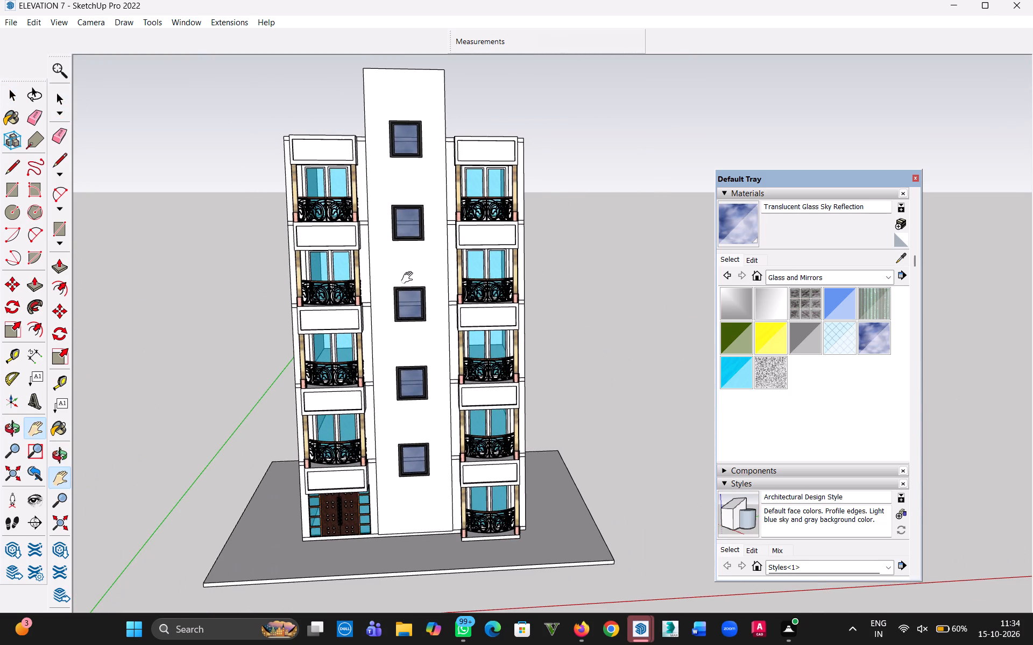
drag(409, 278, 409, 277)
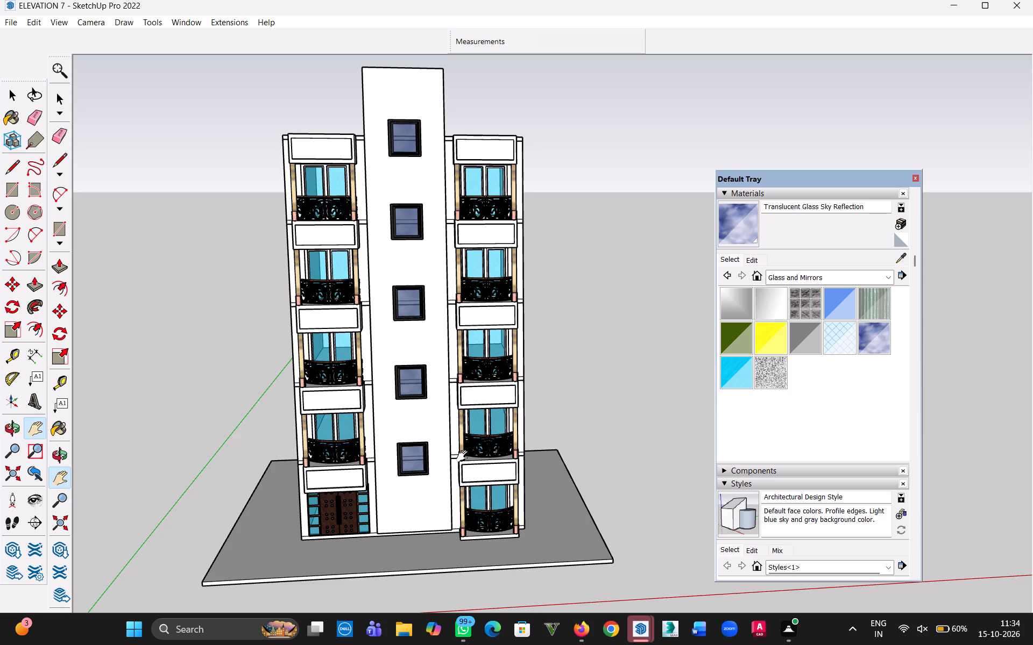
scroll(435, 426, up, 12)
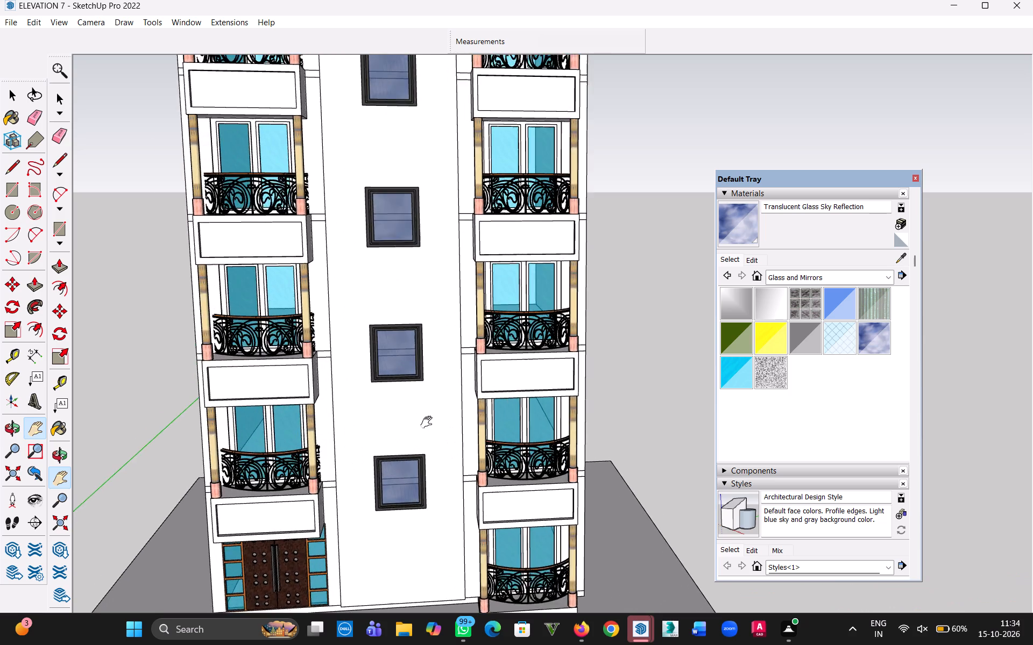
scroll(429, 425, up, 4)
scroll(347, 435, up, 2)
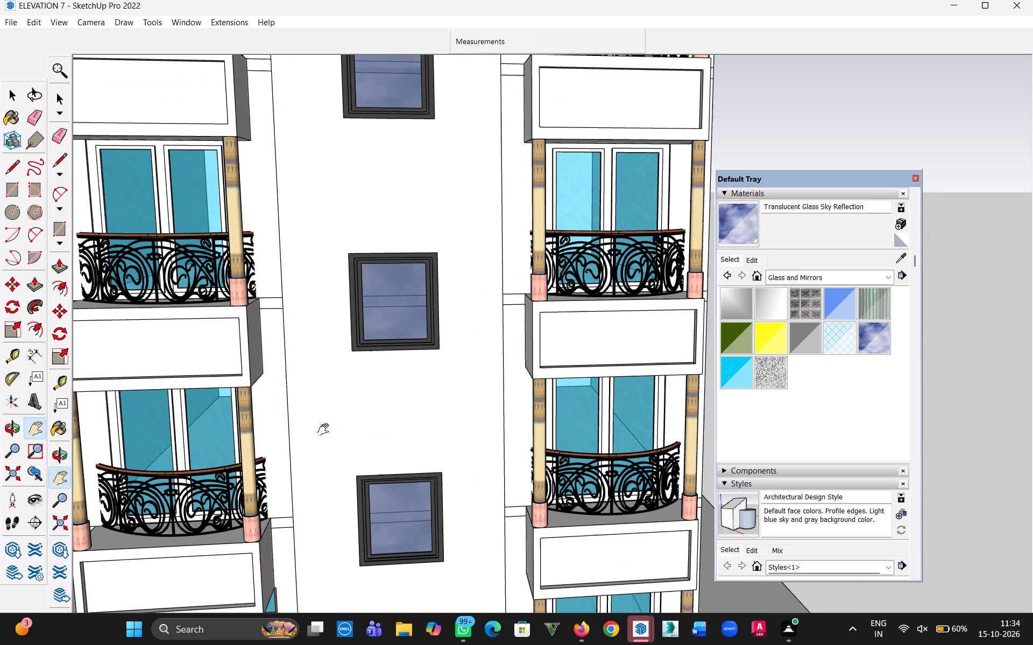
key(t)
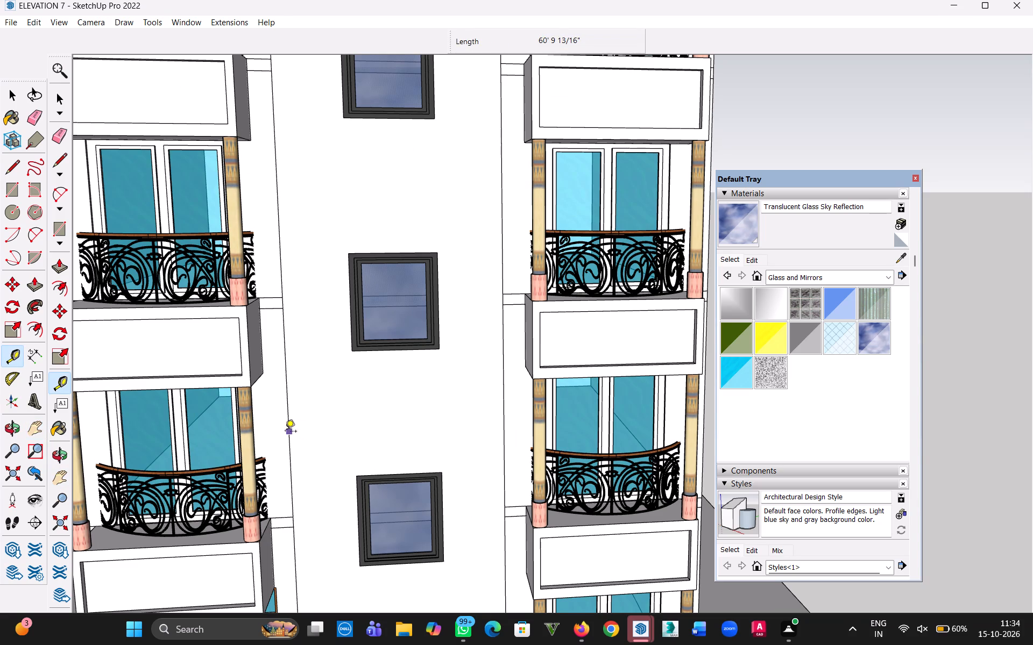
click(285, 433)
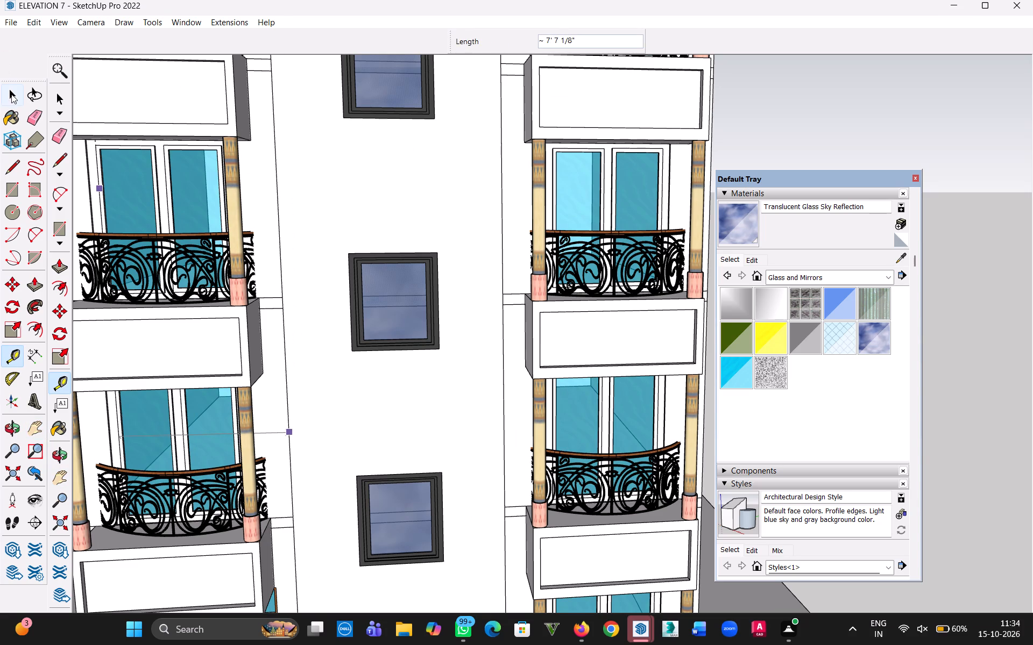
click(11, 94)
Inside the central panel's group, place vertical guides 1' inward from its left and right edges.
double_click(346, 183)
key(t)
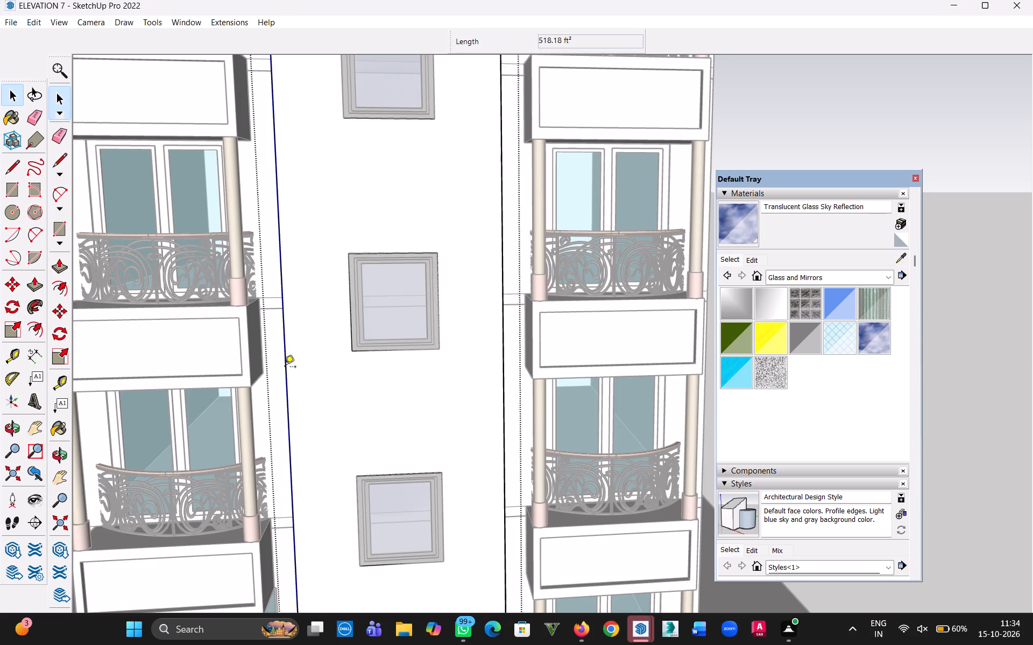
click(286, 370)
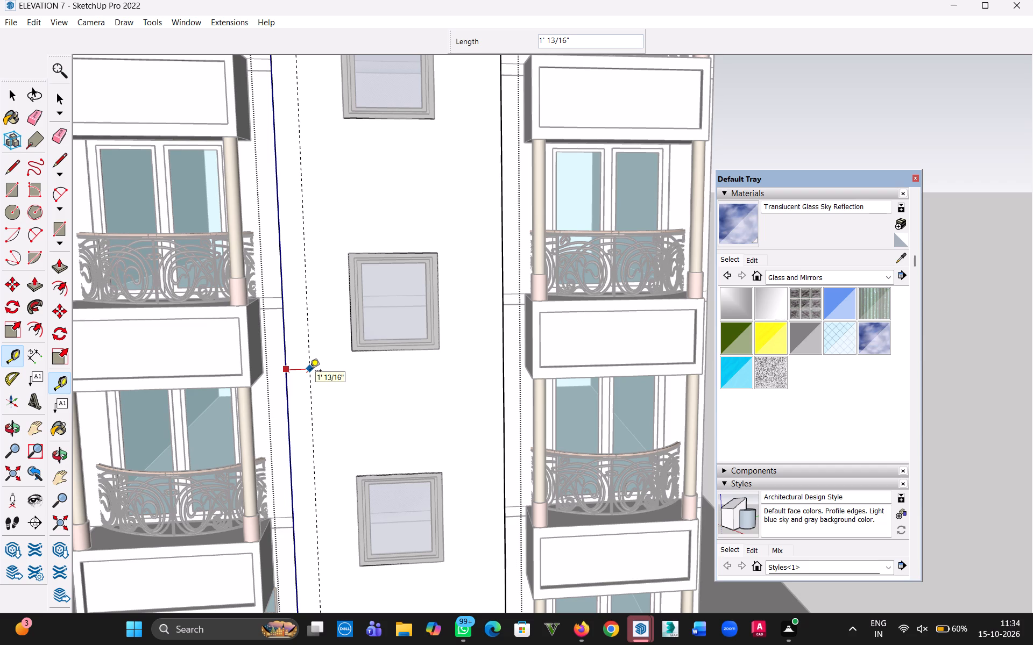
text(1')
key(Return)
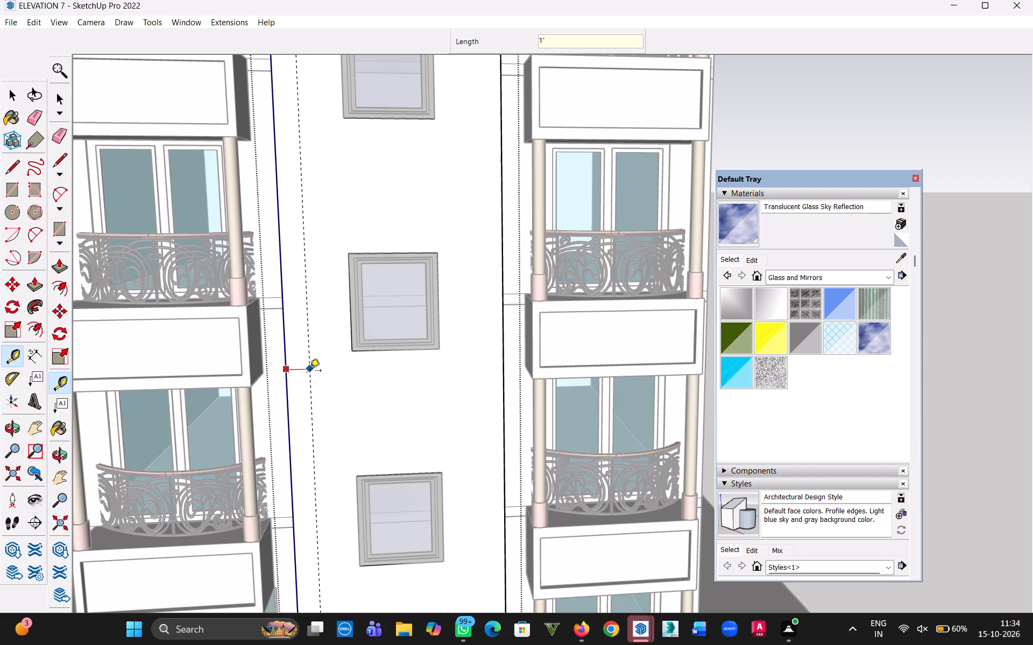
click(503, 370)
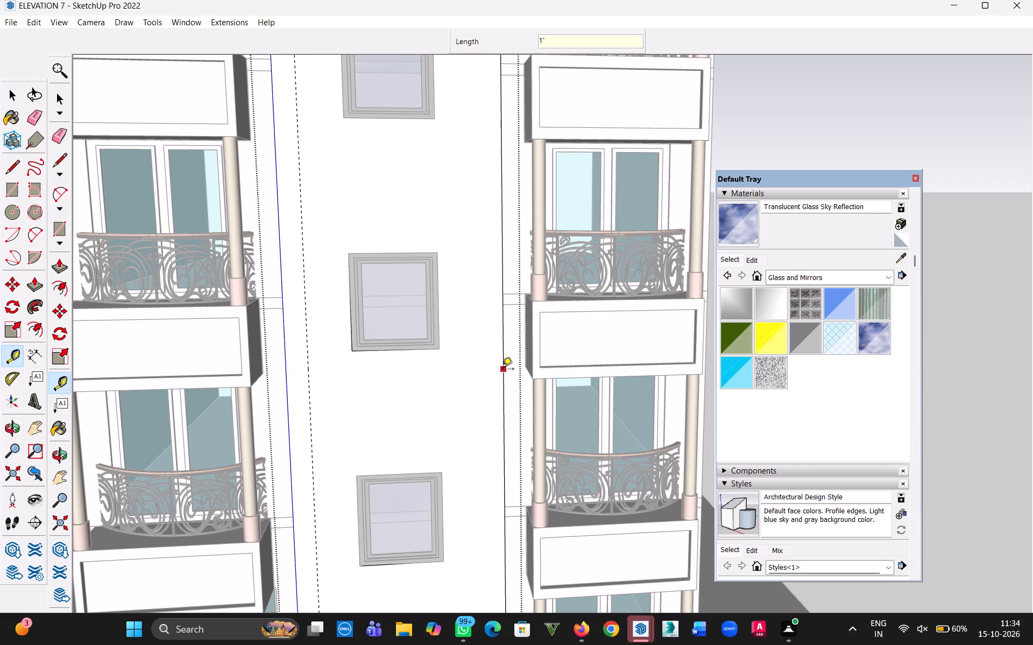
text(1')
key(Return)
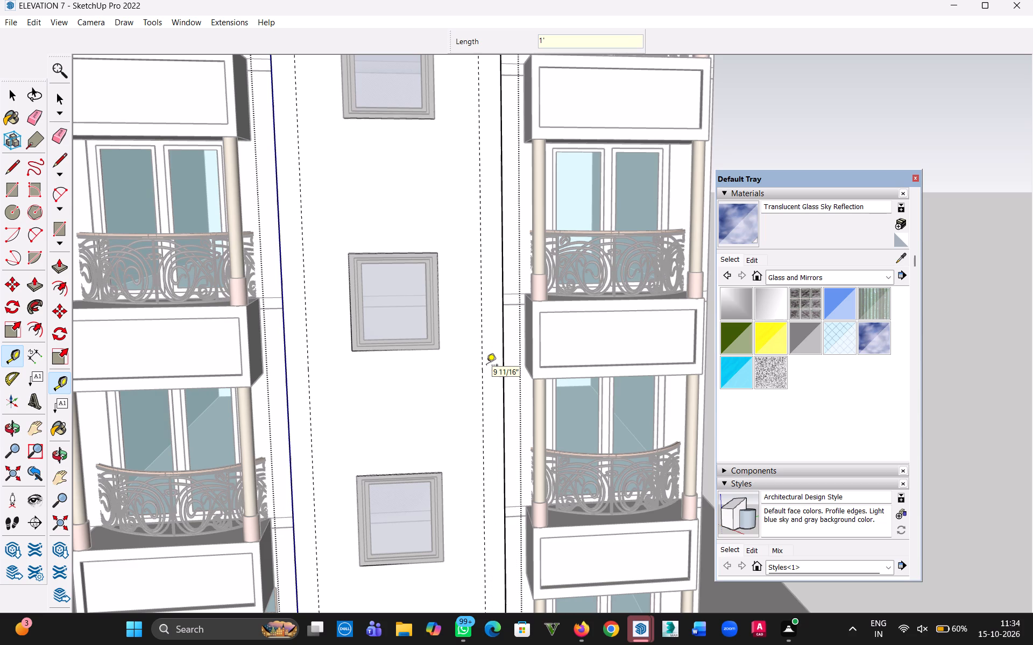
Inside the central panel's group, copy the panel's left vertical edge 1' inward onto the guide.
scroll(447, 375, down, 20)
scroll(447, 375, down, 4)
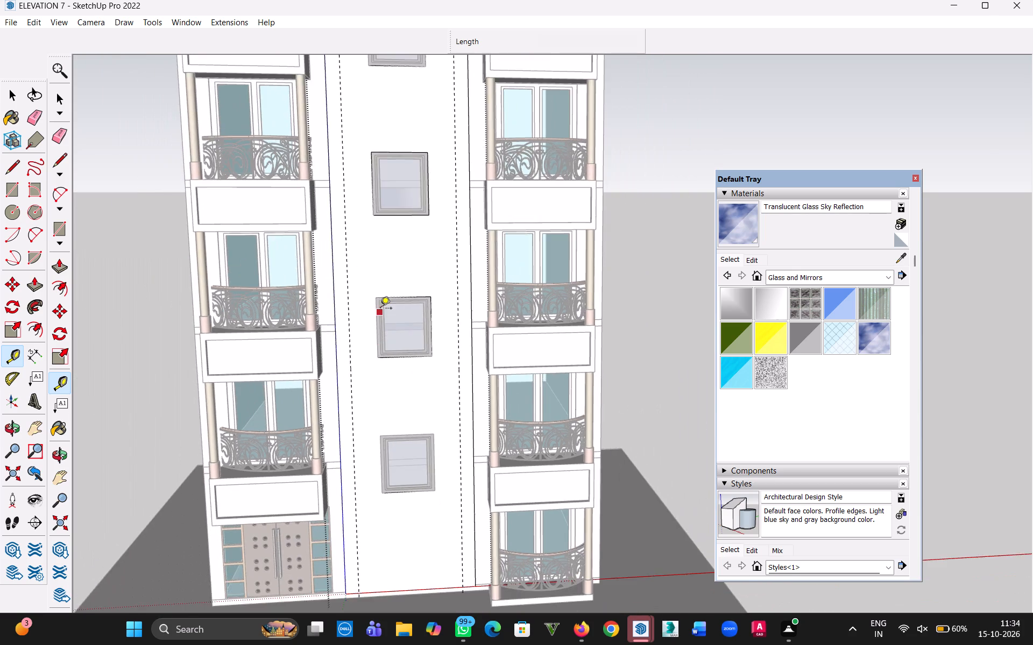
key(l)
click(12, 91)
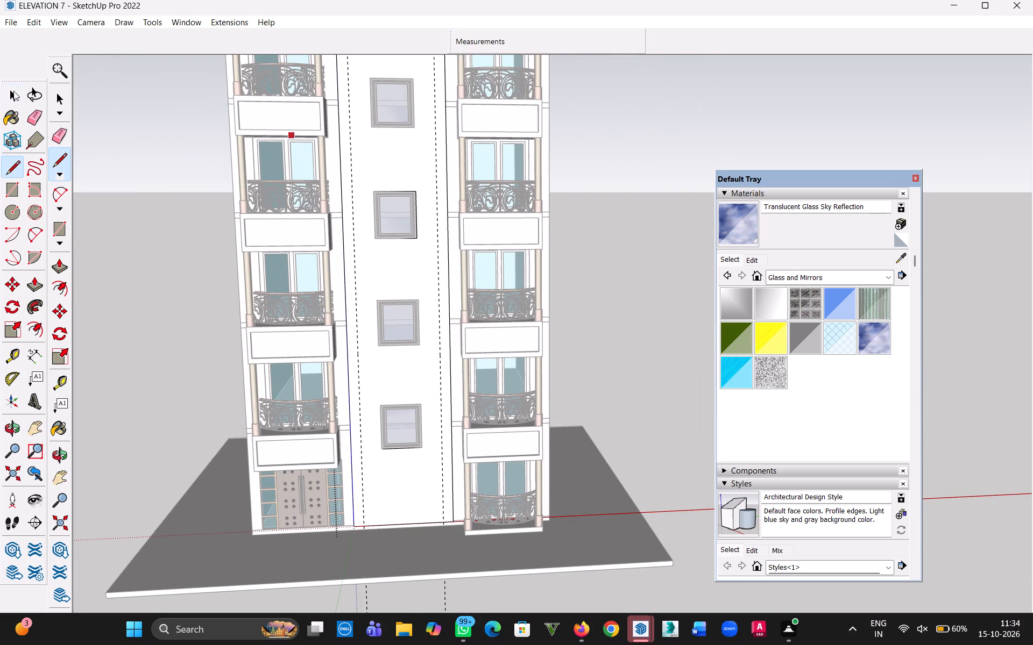
scroll(302, 284, up, 9)
click(355, 308)
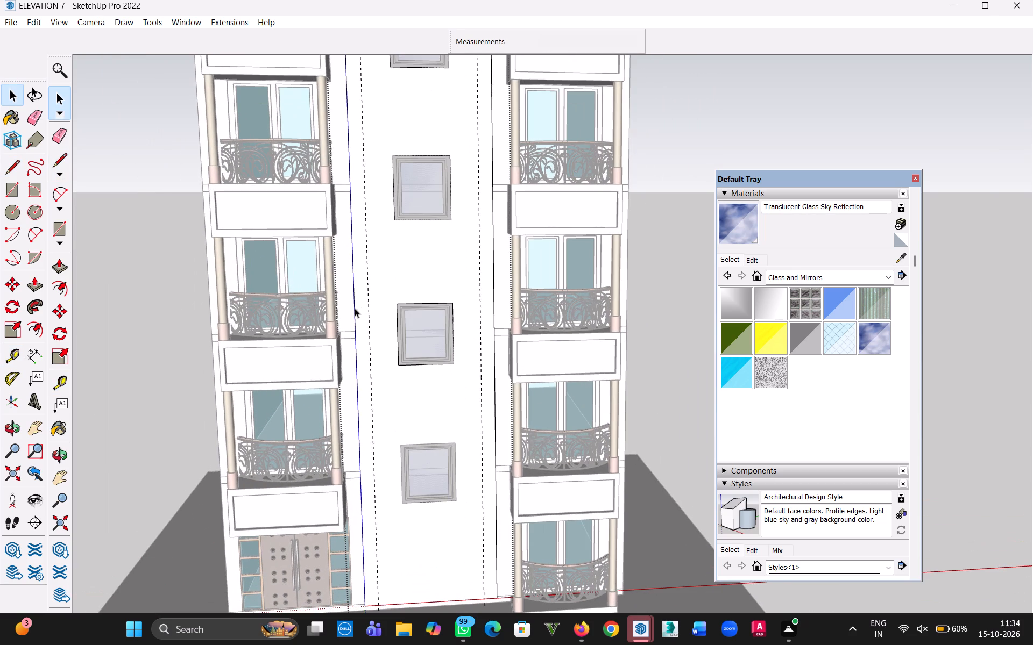
scroll(360, 312, up, 9)
key(m)
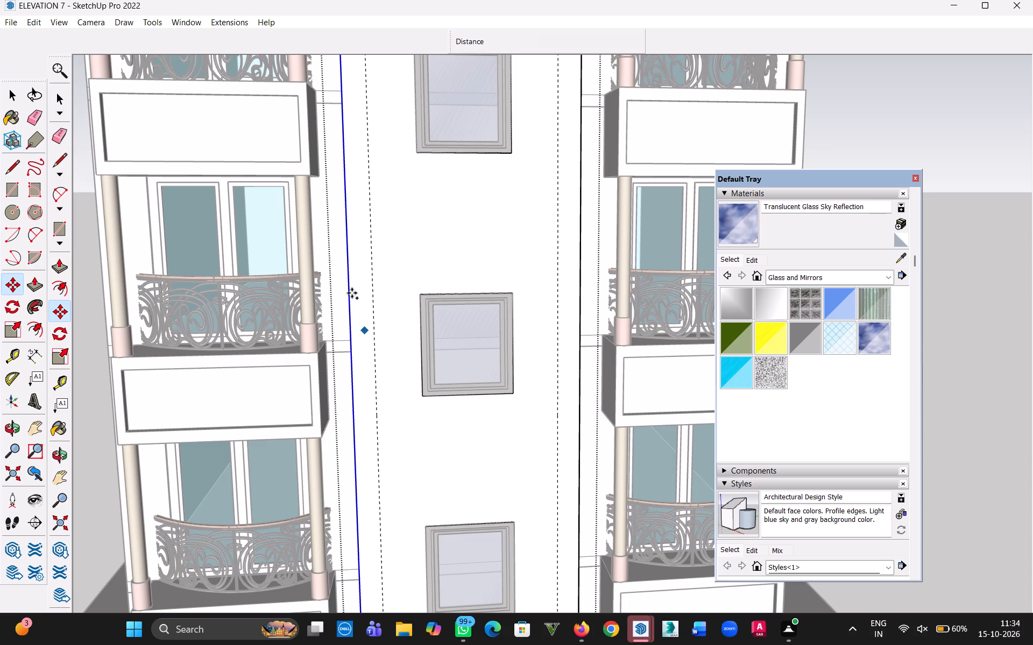
click(350, 293)
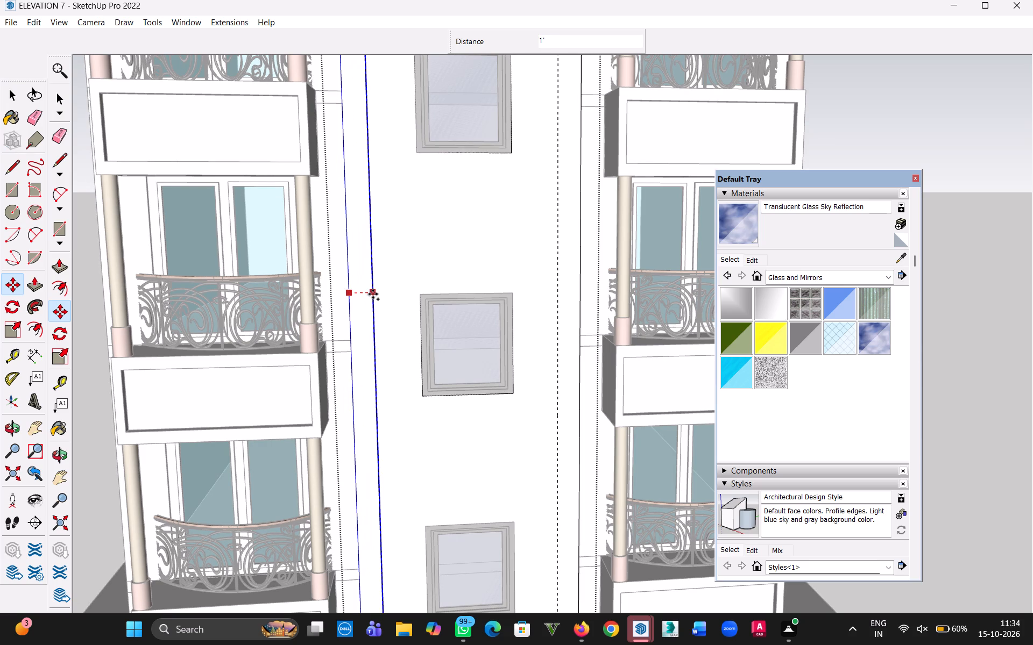
click(373, 294)
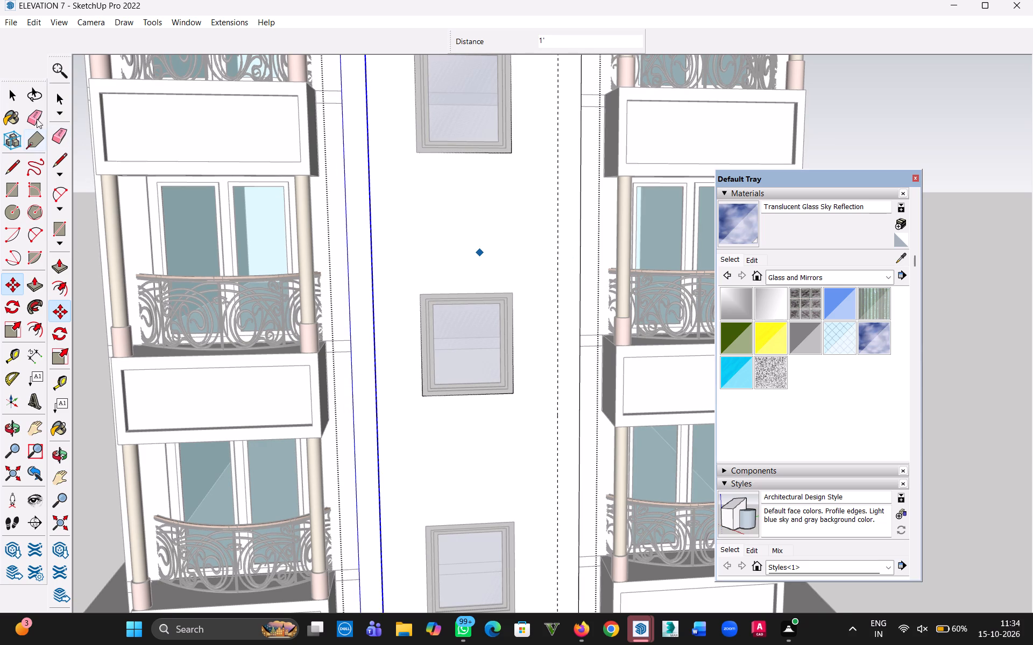
Copy the central panel's right vertical edge 1' inward onto the other guide.
click(13, 98)
click(581, 283)
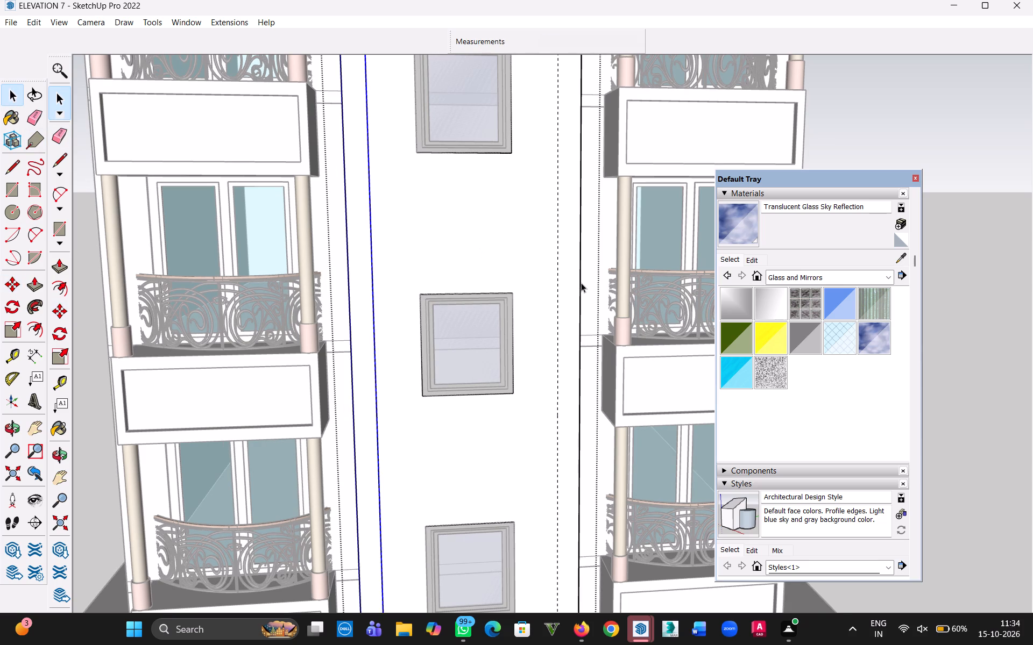
key(m)
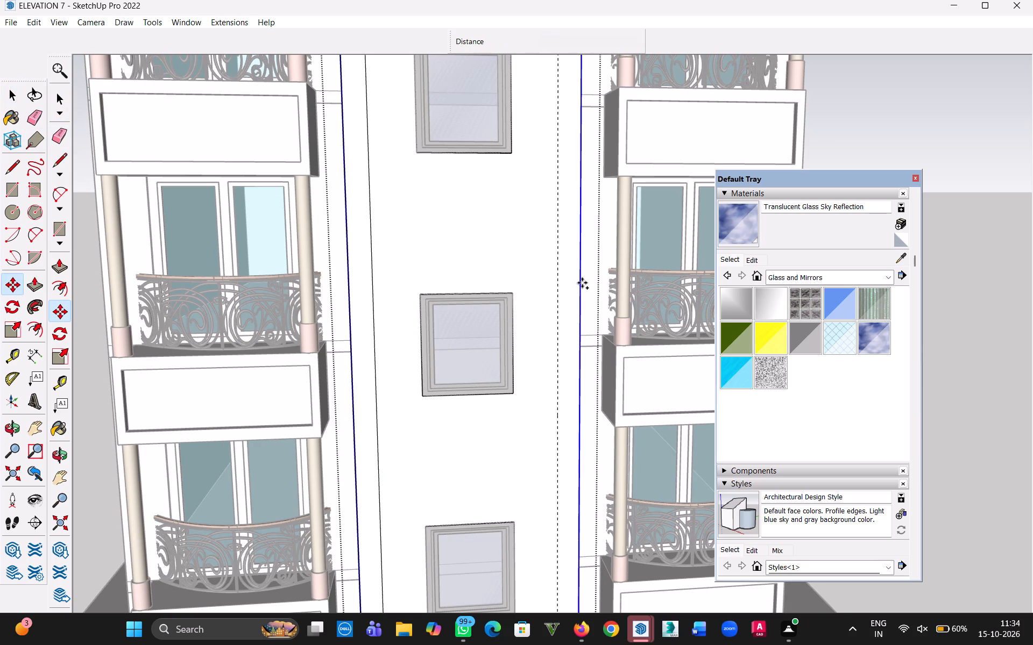
click(582, 283)
click(558, 282)
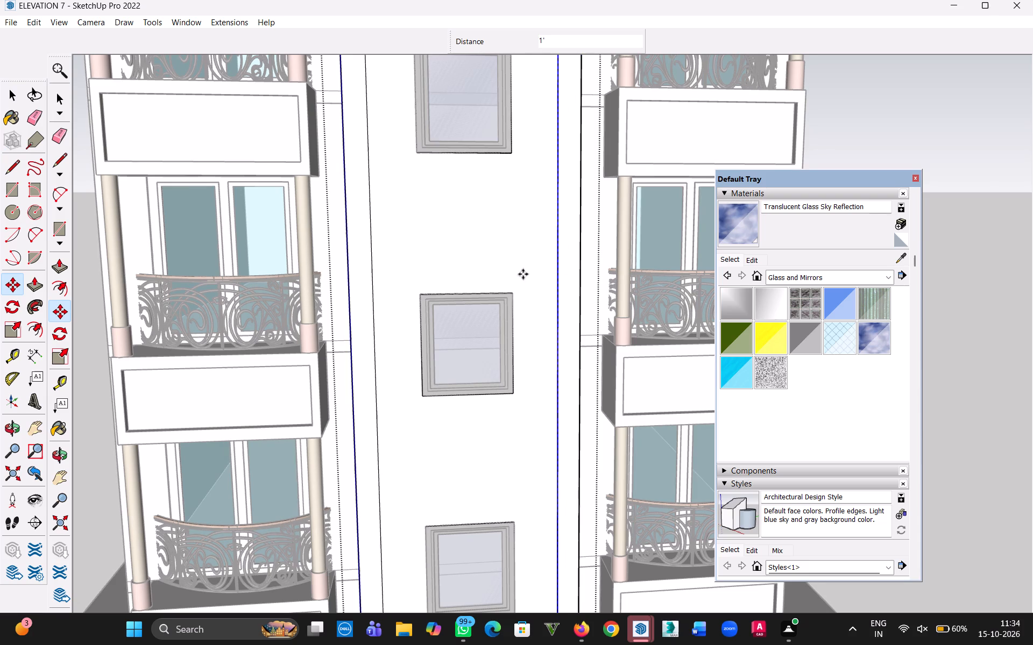
click(16, 93)
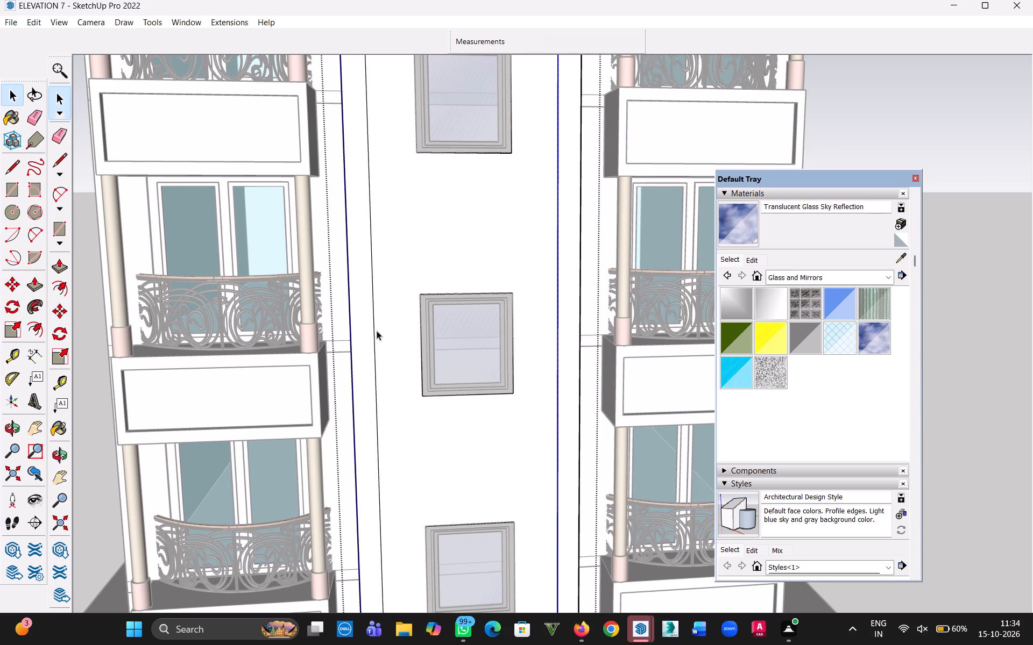
Extrude the 1' strips along the central panel's left and right edges outward by 4", and leave the group.
key(p)
click(363, 305)
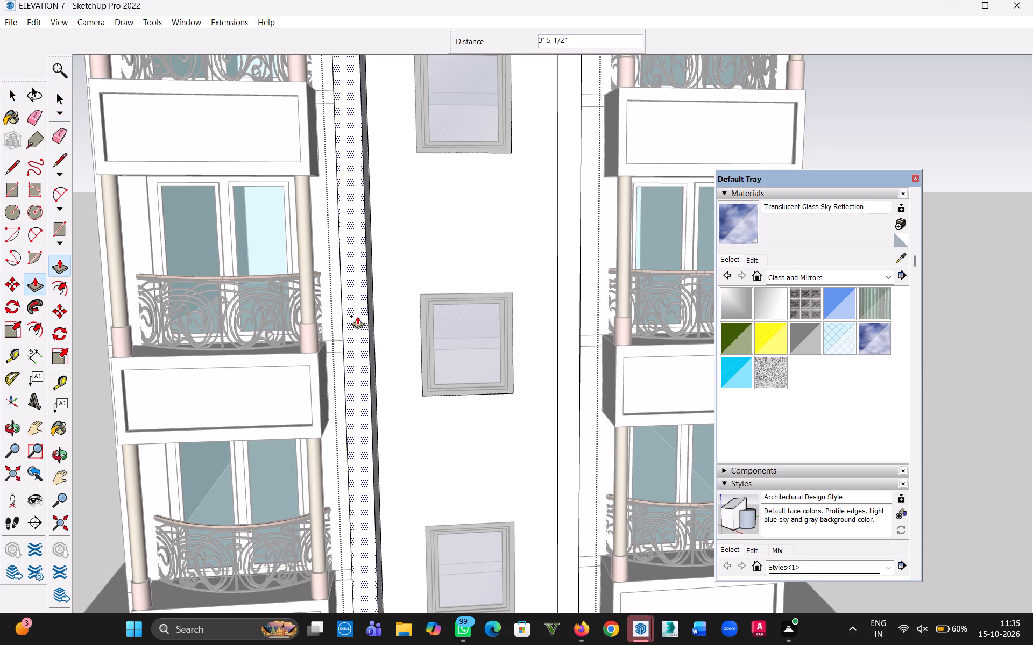
middle_drag(358, 315, 398, 324)
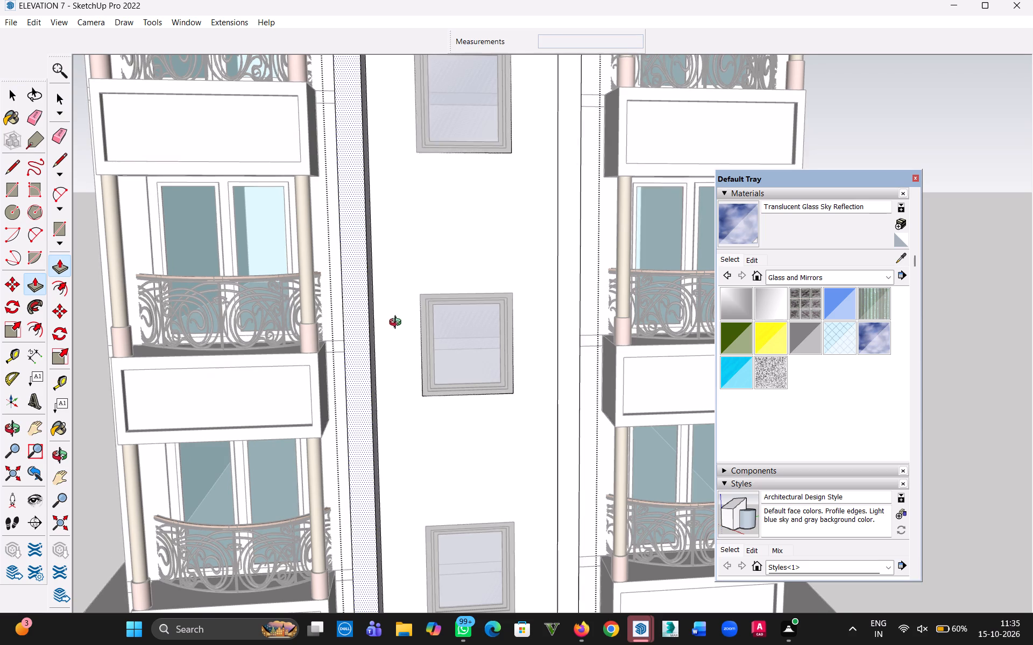
middle_drag(398, 324, 485, 363)
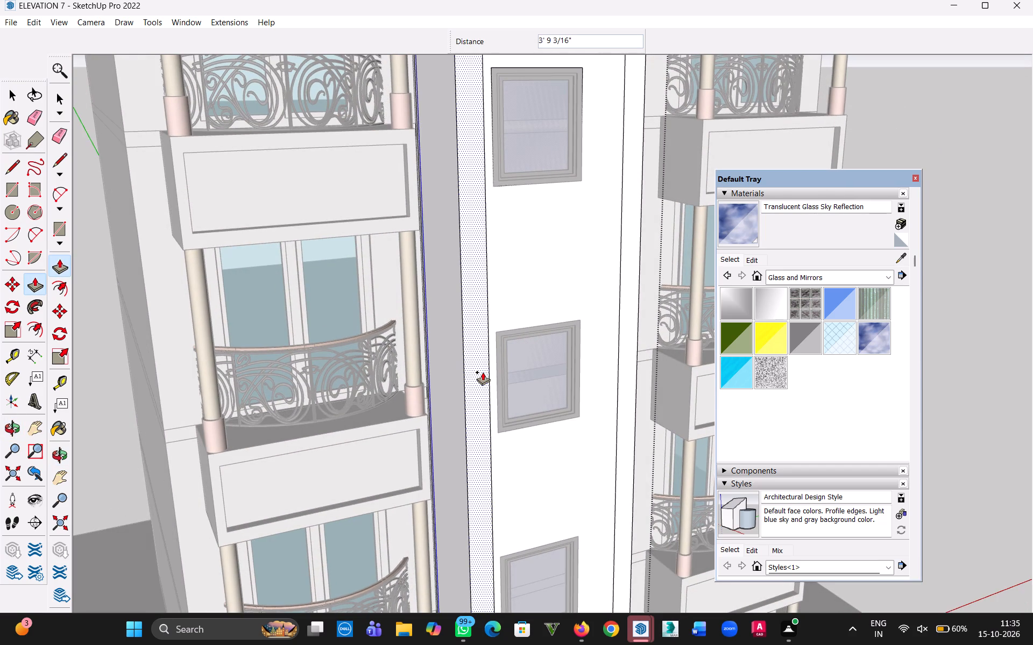
key(2)
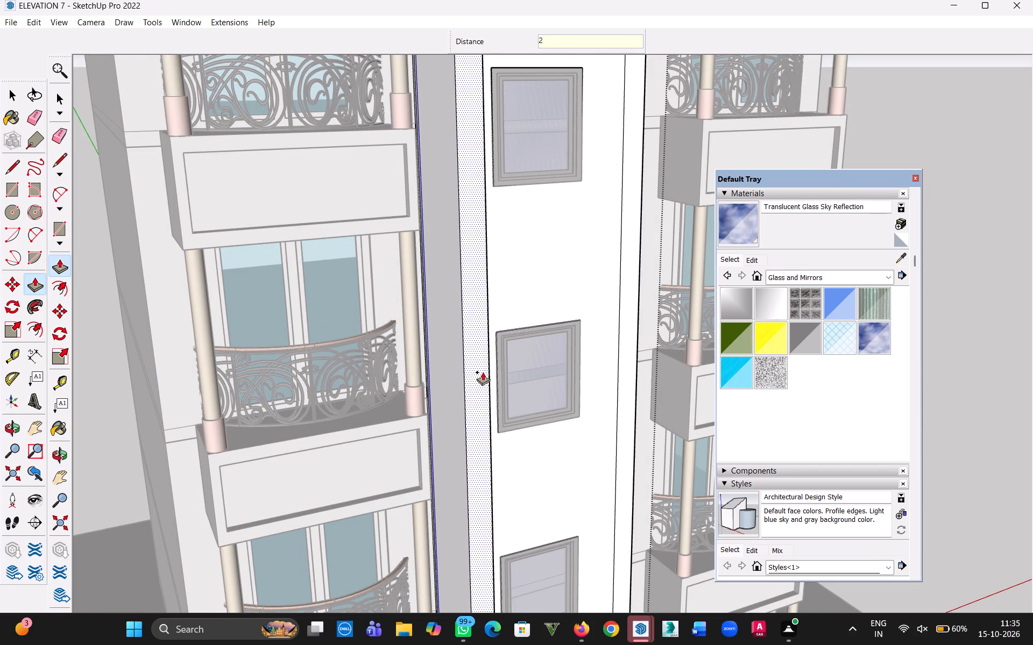
key(BackSpace)
text(4")
key(Return)
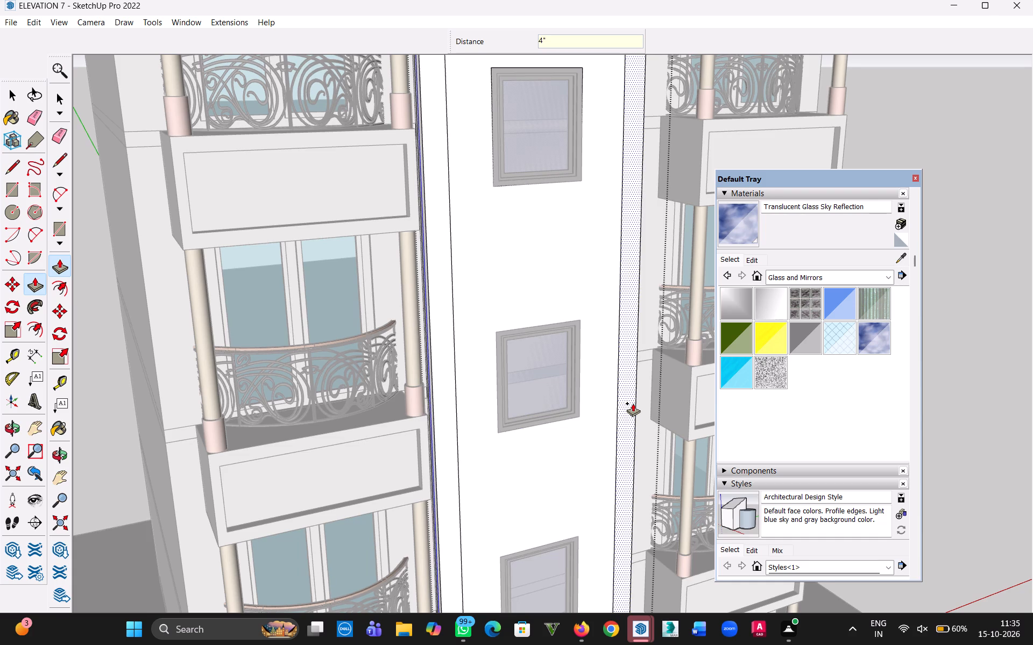
double_click(633, 403)
click(18, 93)
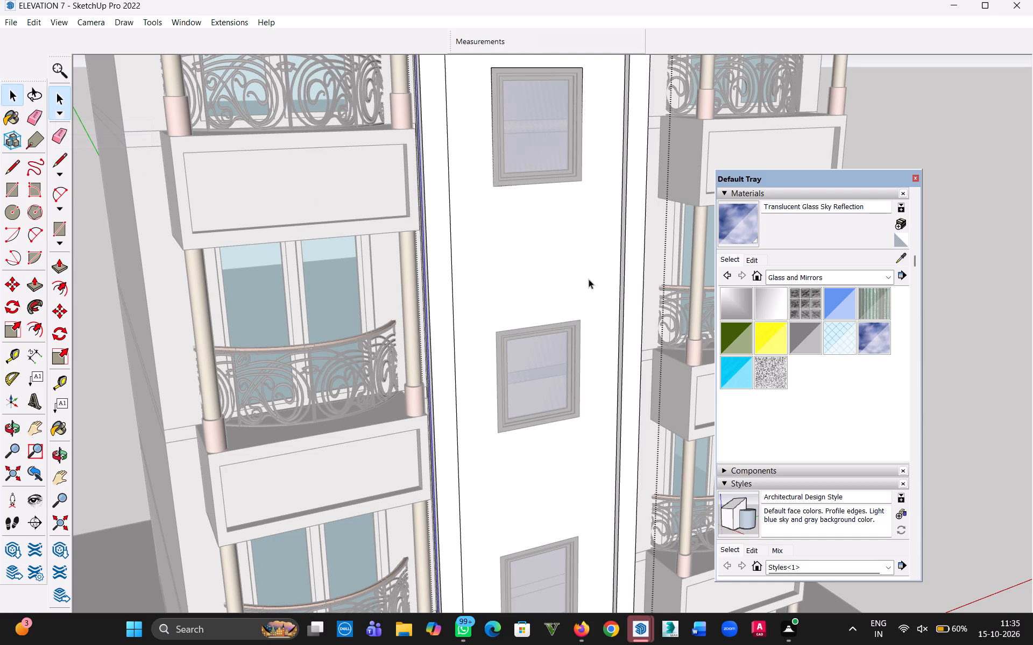
click(589, 279)
click(960, 165)
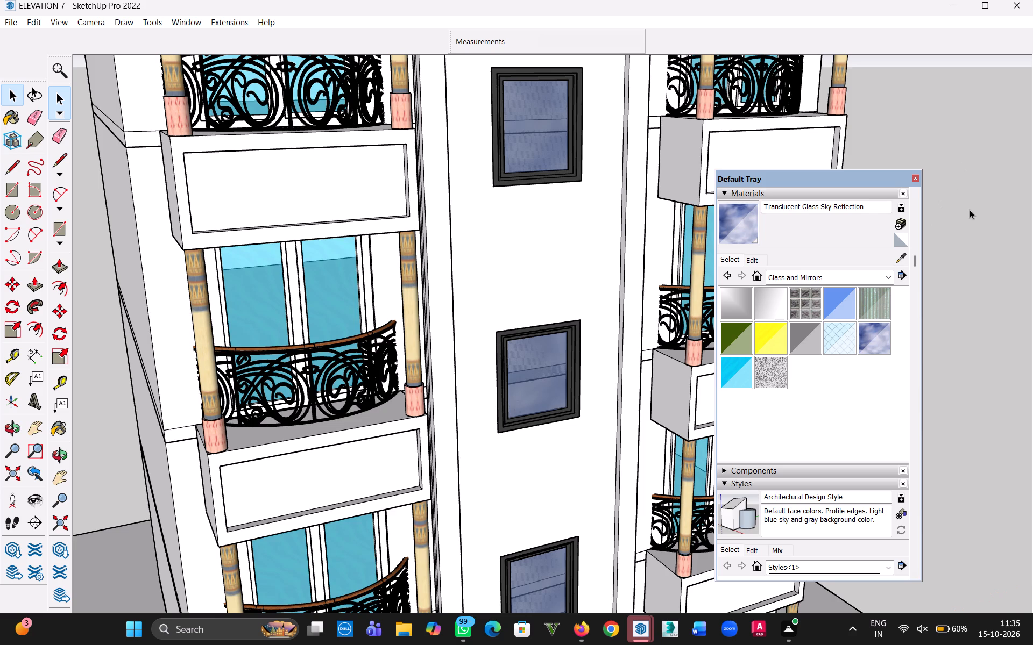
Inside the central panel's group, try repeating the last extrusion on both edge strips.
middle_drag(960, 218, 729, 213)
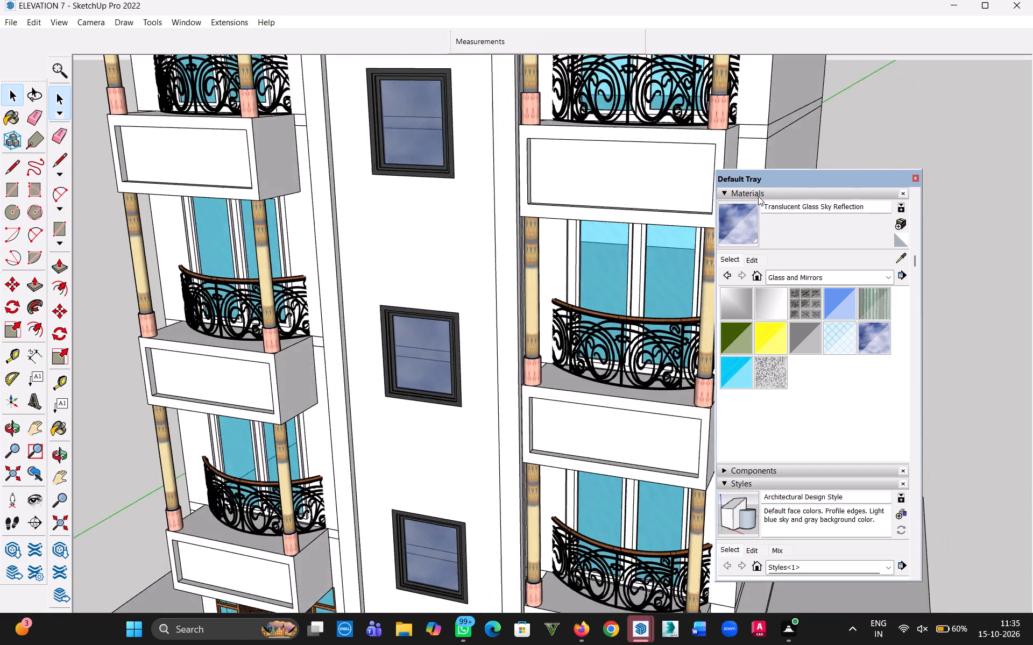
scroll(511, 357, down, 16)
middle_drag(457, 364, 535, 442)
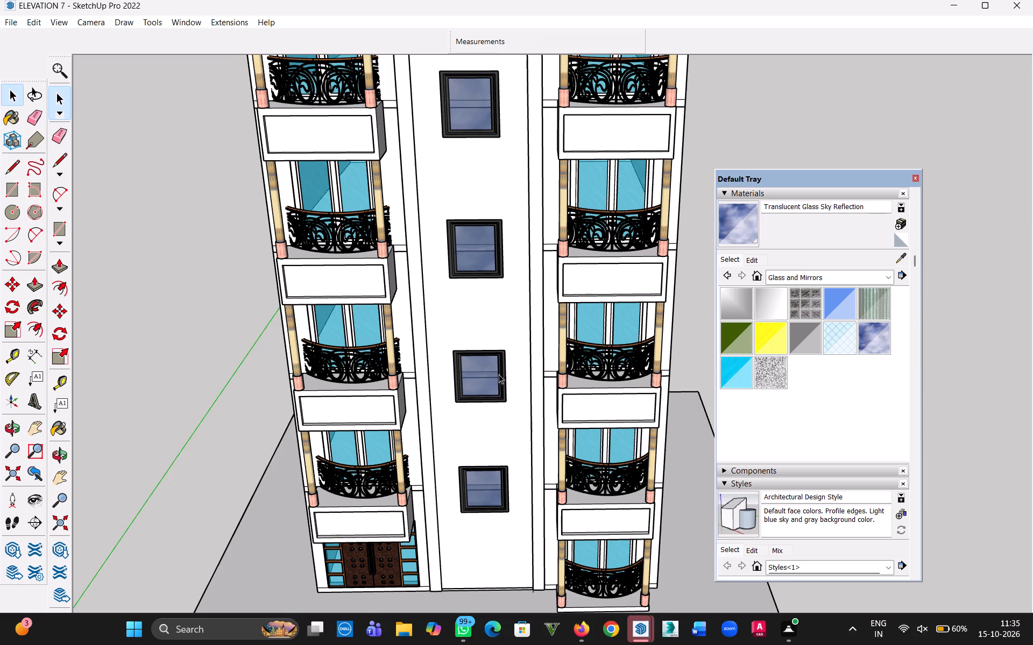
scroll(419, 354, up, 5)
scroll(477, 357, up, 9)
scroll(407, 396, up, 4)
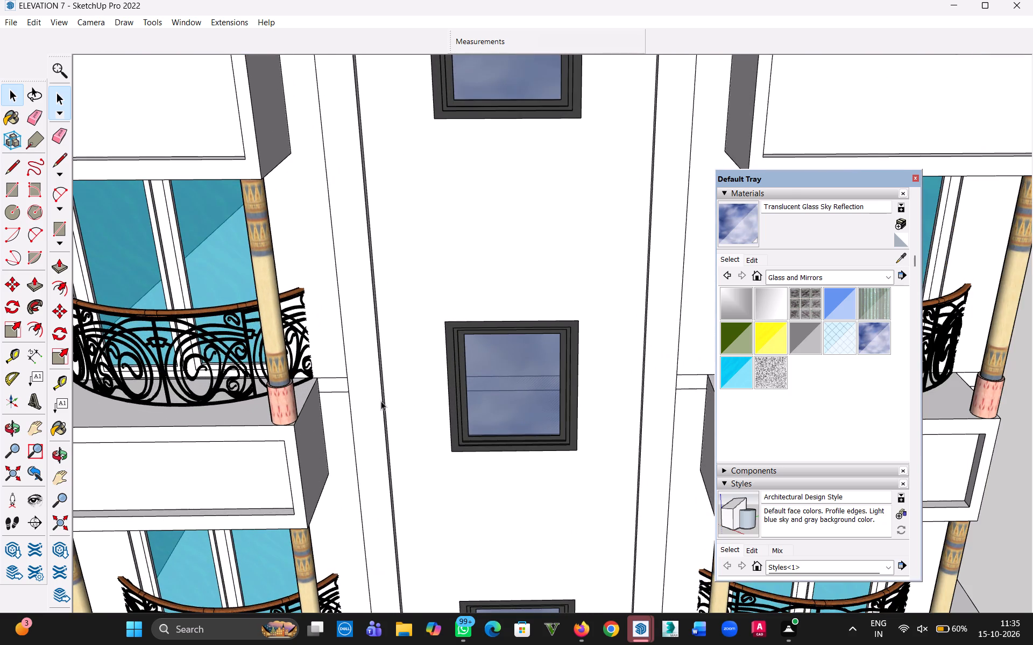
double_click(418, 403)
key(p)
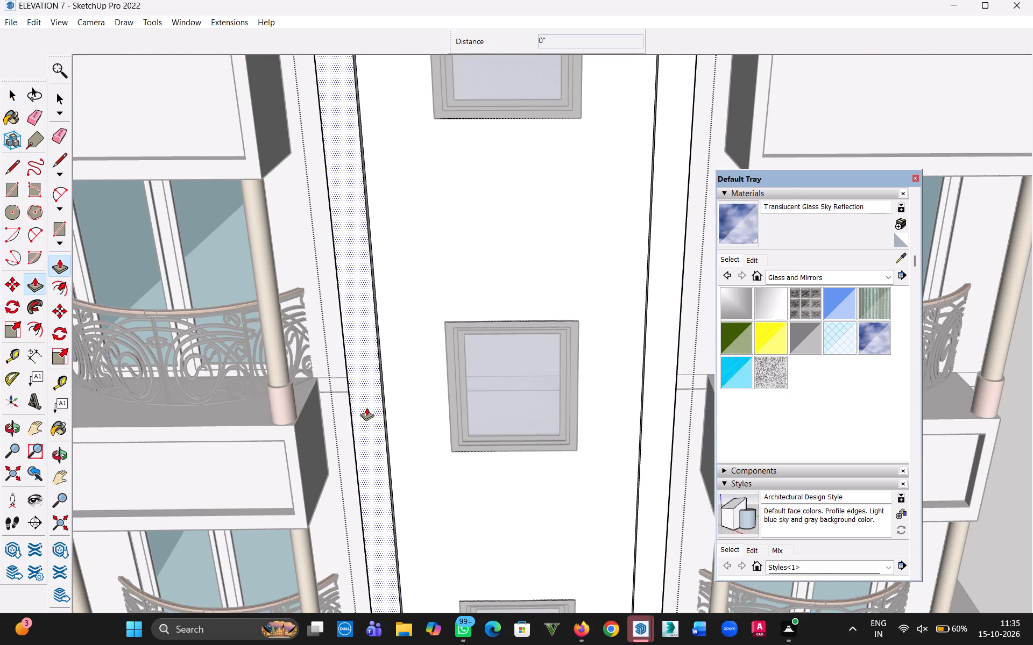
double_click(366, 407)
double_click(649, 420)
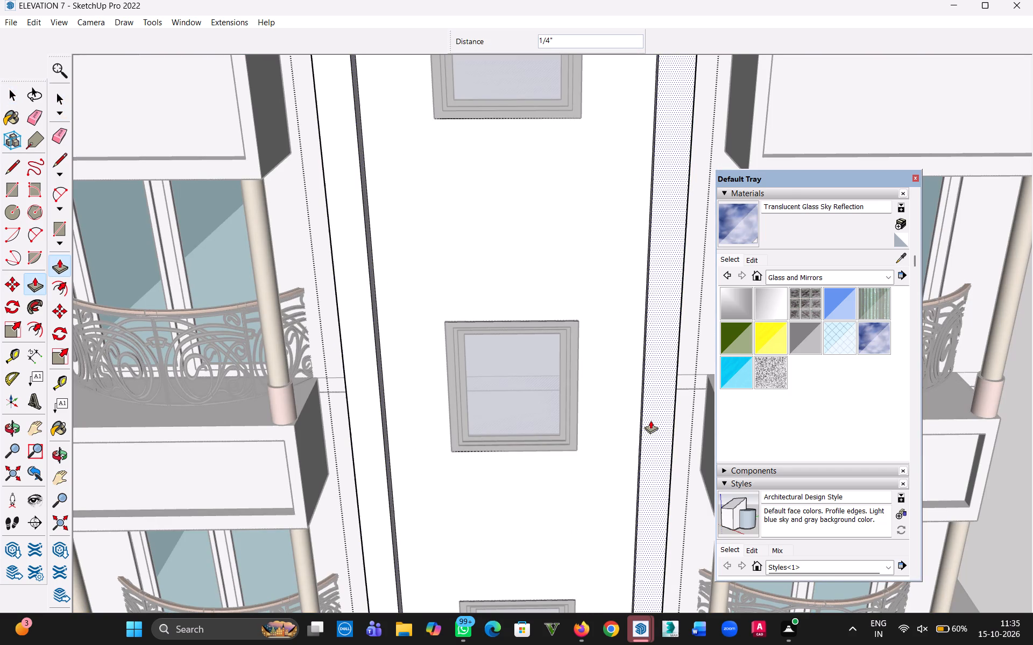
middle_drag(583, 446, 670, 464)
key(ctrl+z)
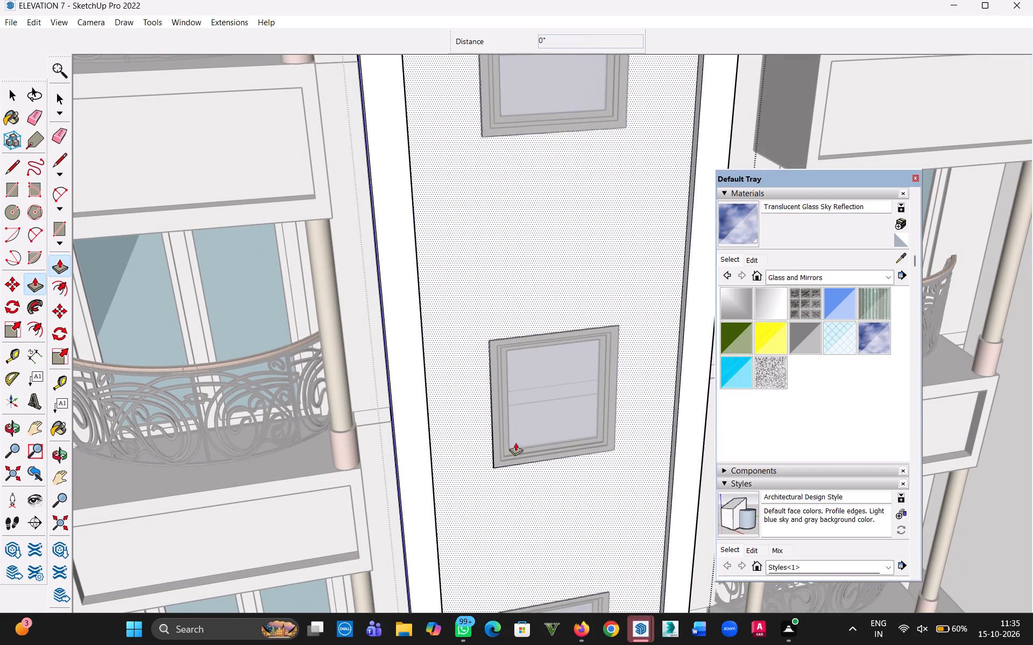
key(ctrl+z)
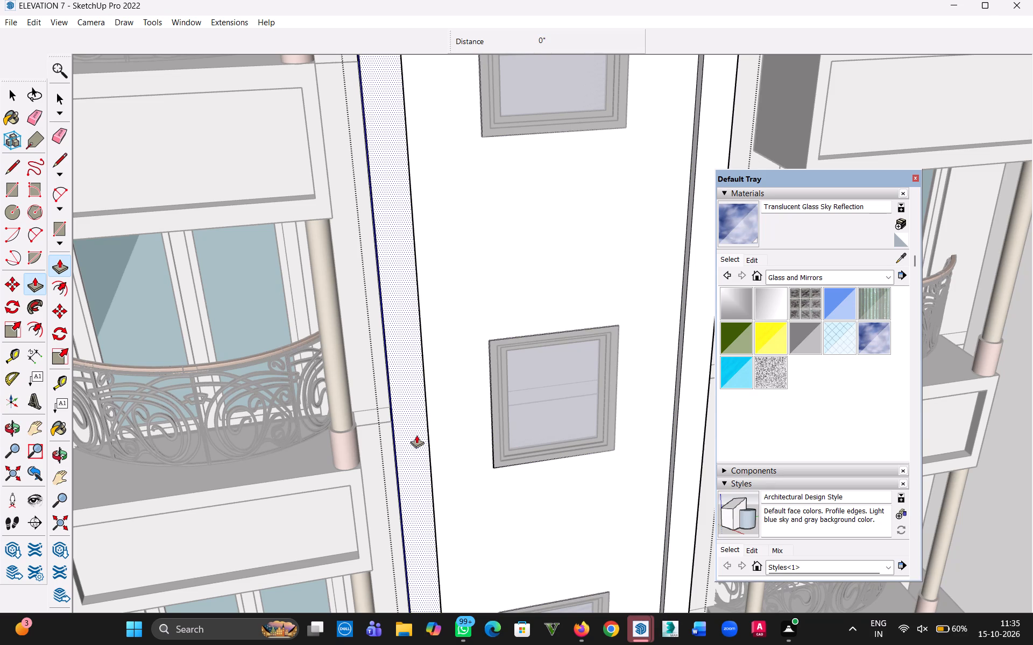
Extrude the central panel's left and right edge strips outward by a further 2", and leave the group.
click(416, 435)
text(2")
key(Return)
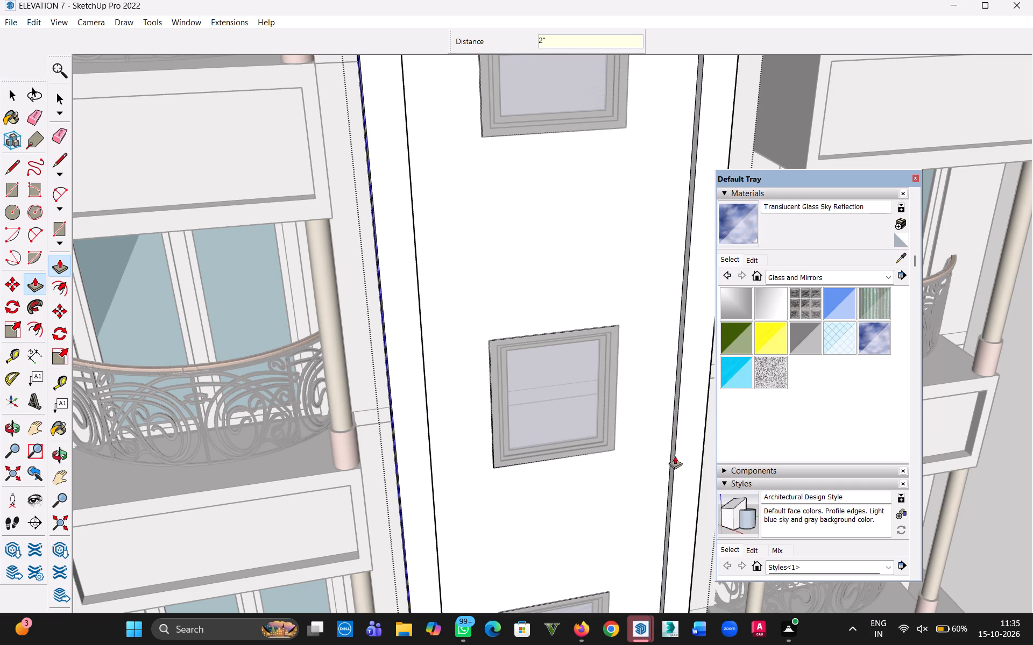
double_click(688, 456)
click(17, 93)
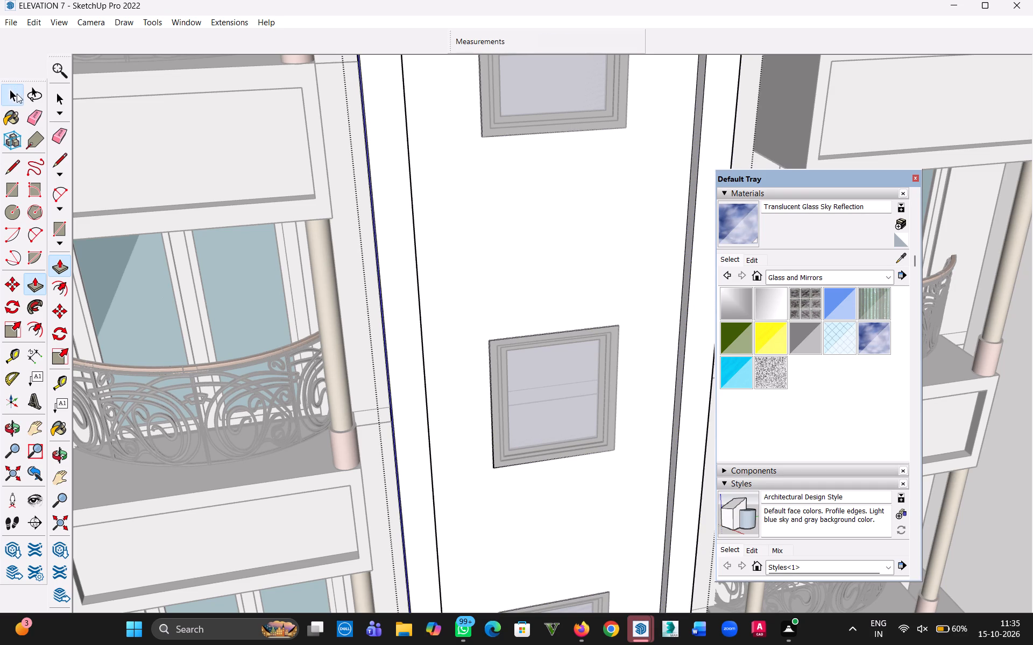
click(518, 250)
scroll(551, 282, down, 20)
scroll(551, 282, down, 5)
scroll(507, 302, up, 1)
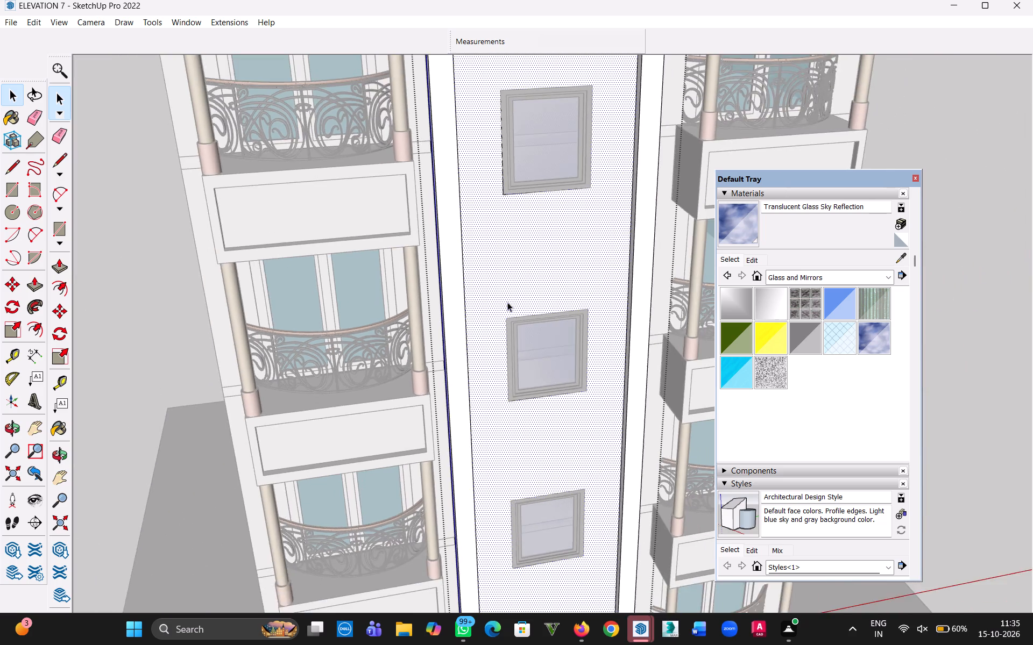
scroll(507, 300, down, 5)
click(947, 125)
Examine the whole building from several angles and from the front, including the central panel's raised edge strips.
middle_drag(550, 246, 416, 392)
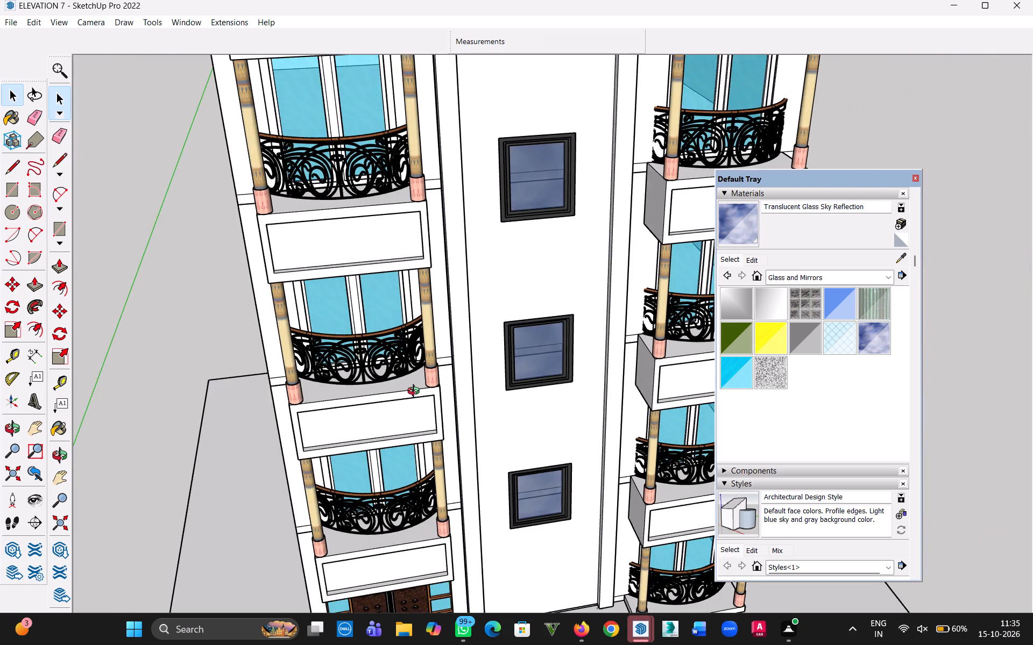
middle_drag(416, 392, 275, 374)
scroll(353, 359, down, 13)
middle_drag(368, 396, 473, 291)
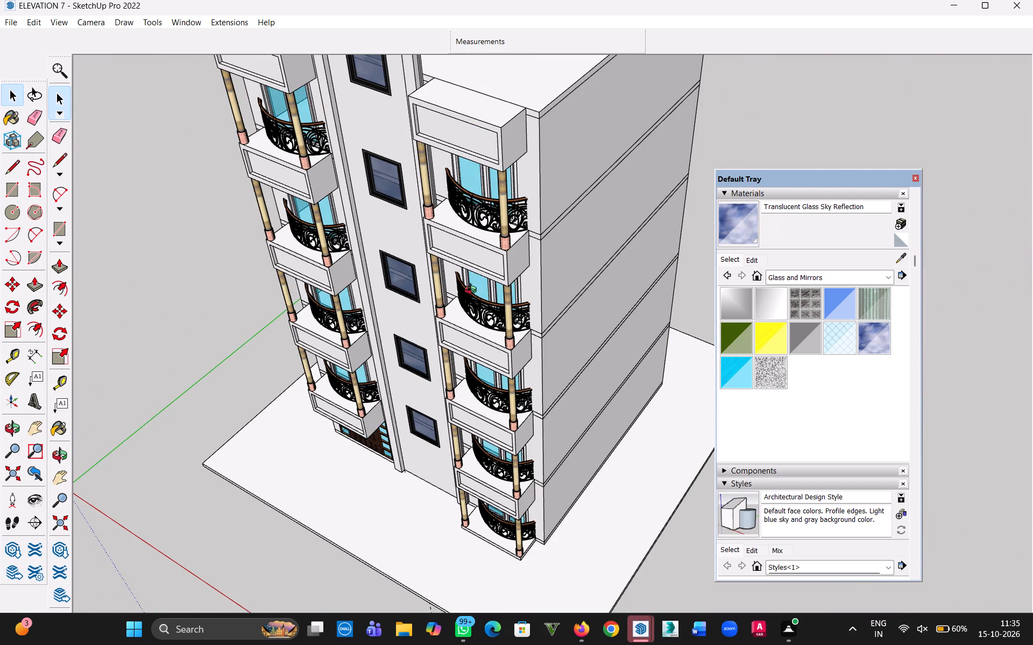
middle_drag(473, 291, 639, 123)
scroll(530, 236, down, 4)
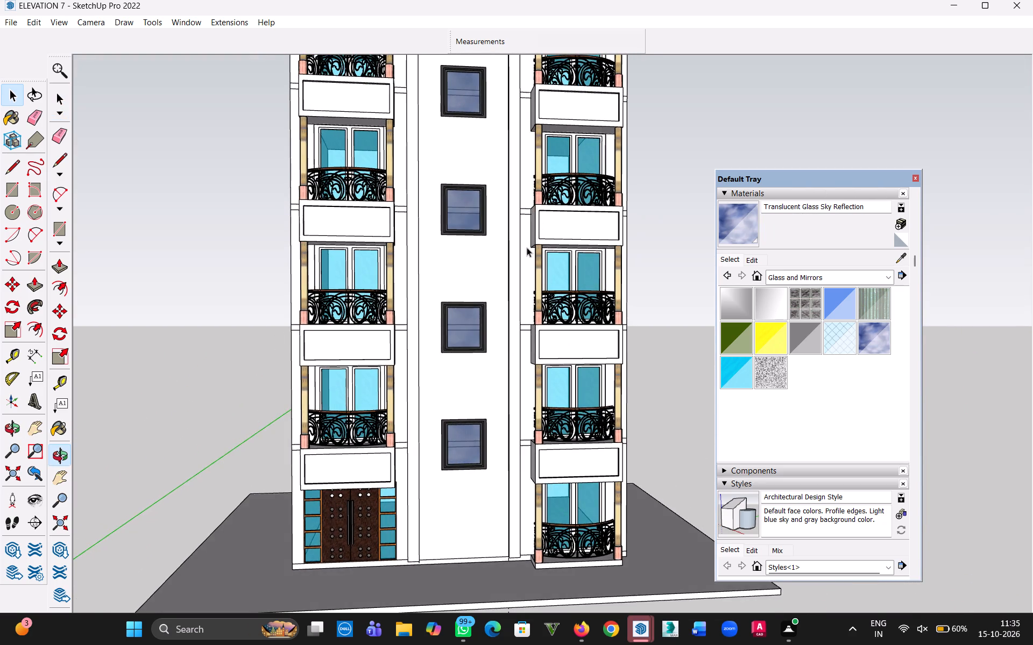
scroll(527, 247, down, 8)
key(h)
drag(502, 258, 466, 439)
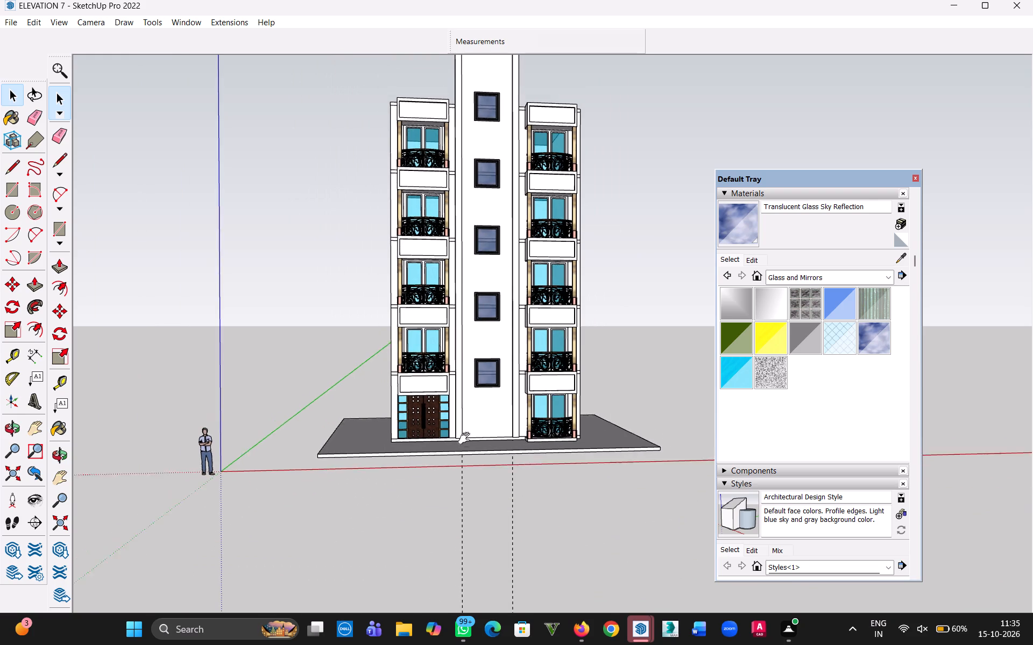
drag(466, 439, 454, 463)
middle_drag(413, 474, 455, 469)
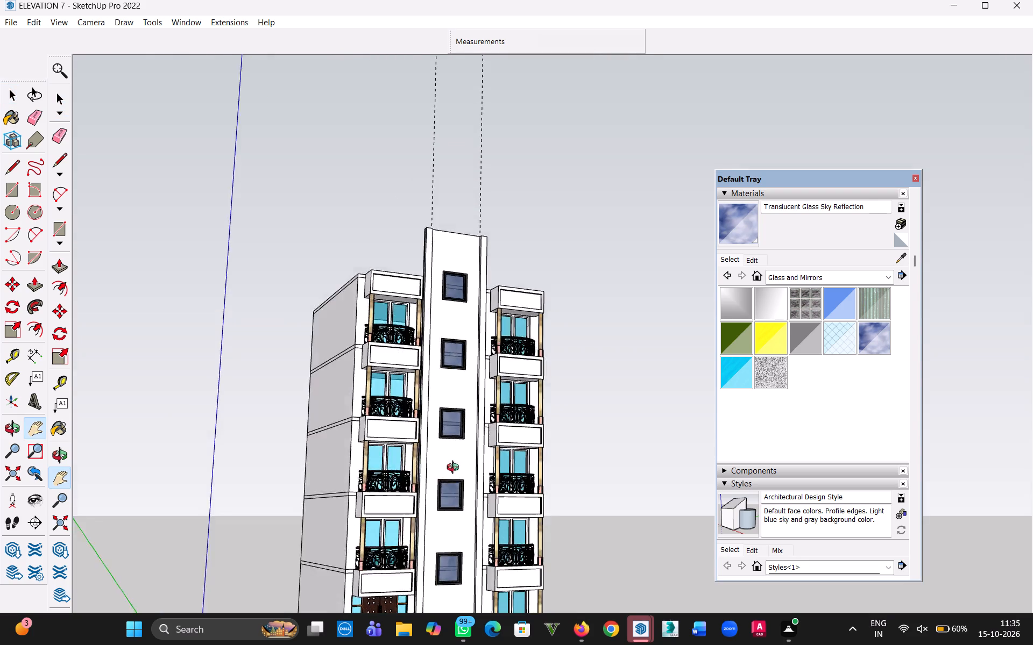
middle_drag(455, 469, 397, 484)
scroll(419, 465, down, 3)
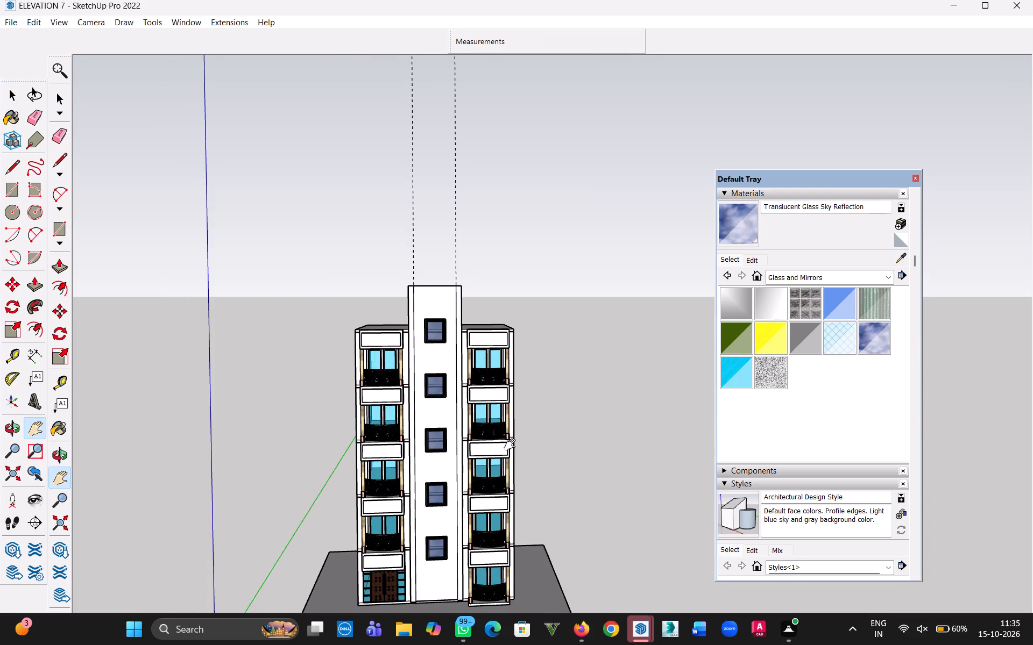
key(h)
drag(548, 458, 544, 442)
drag(544, 442, 519, 301)
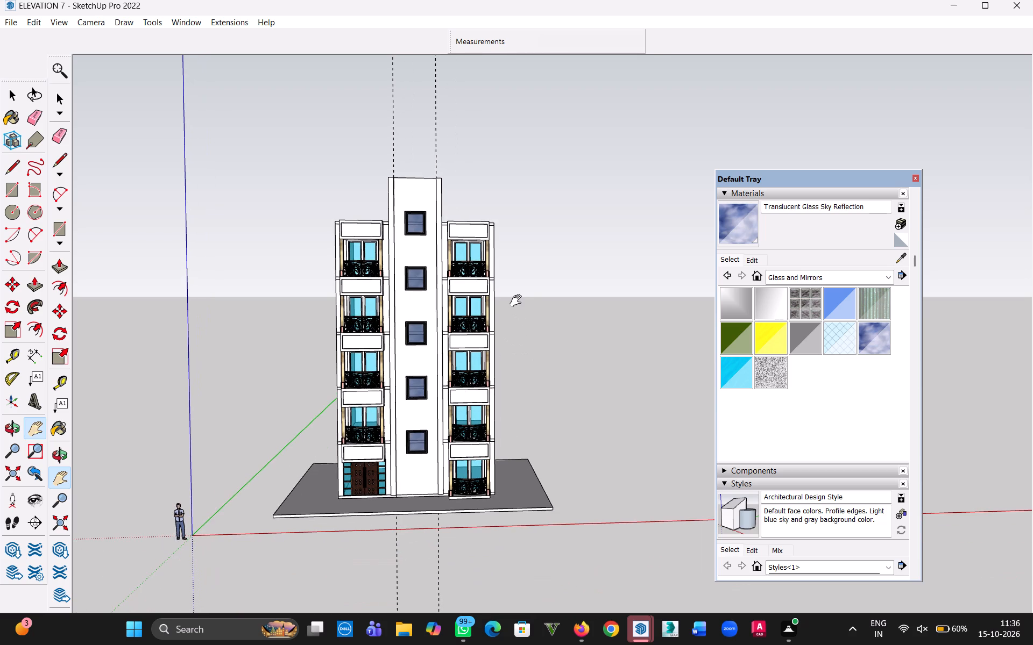
Draw a 30' by 28' rectangle over the whole roof, from its back corner to the opposite front corner.
scroll(499, 321, down, 2)
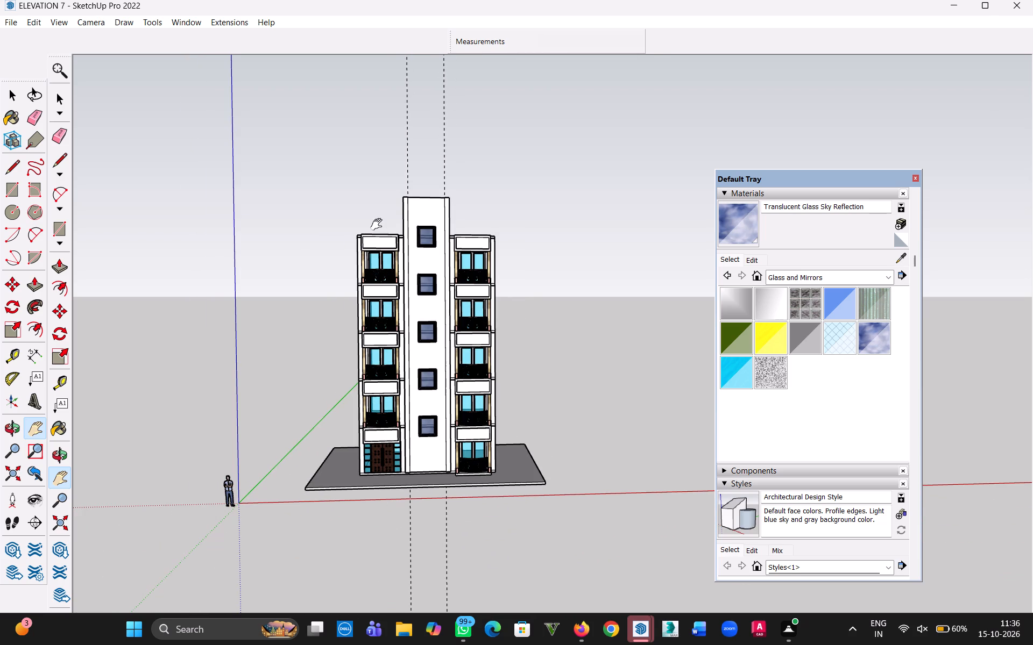
scroll(398, 217, up, 4)
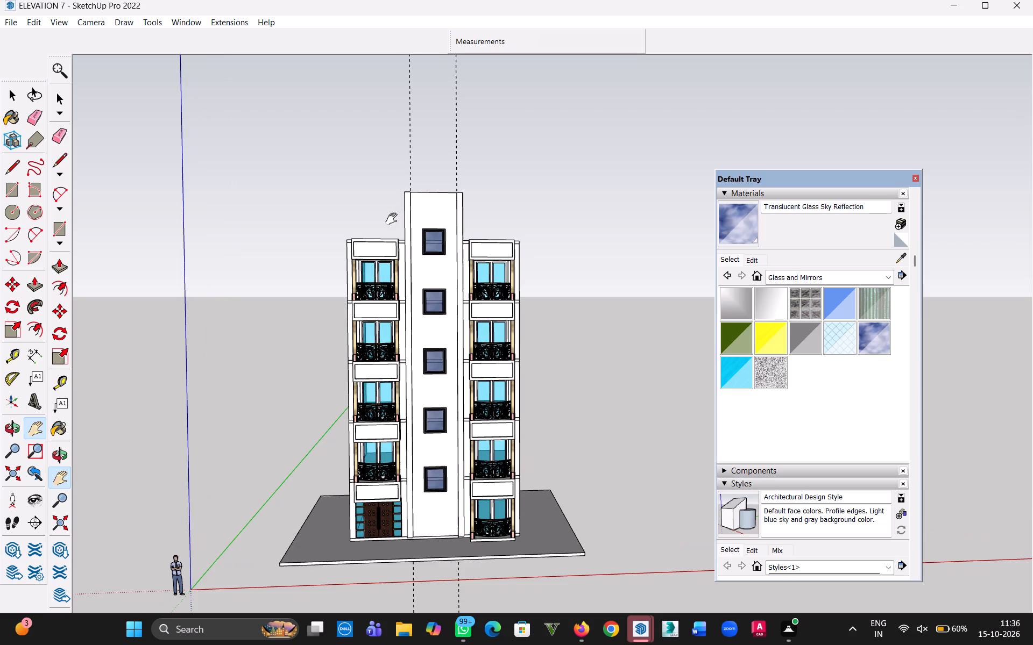
scroll(394, 219, up, 2)
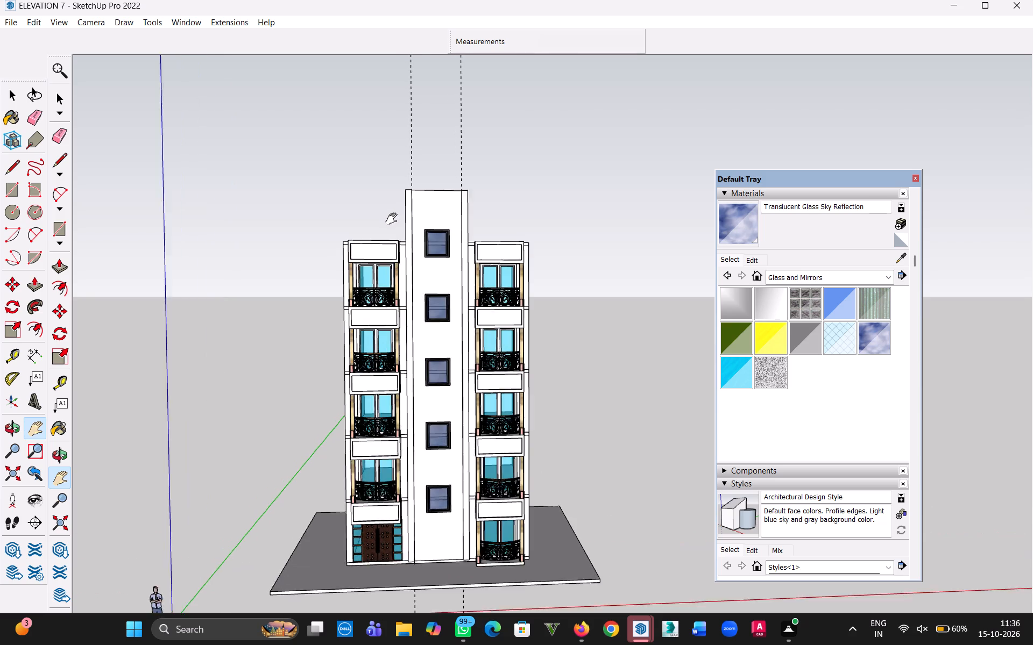
scroll(394, 219, up, 2)
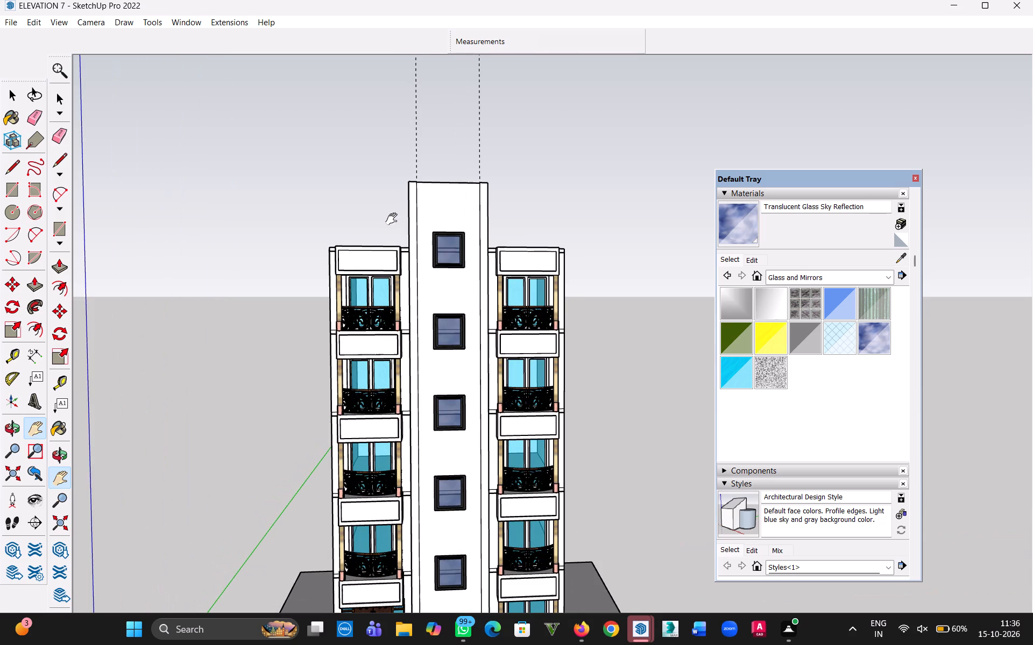
scroll(394, 219, up, 8)
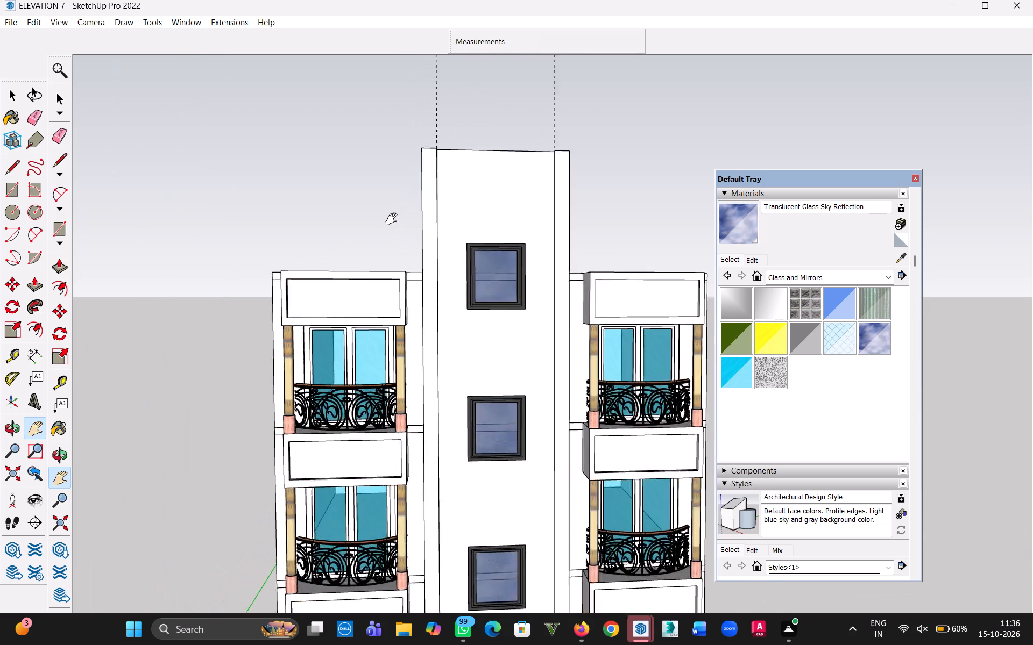
scroll(394, 219, up, 3)
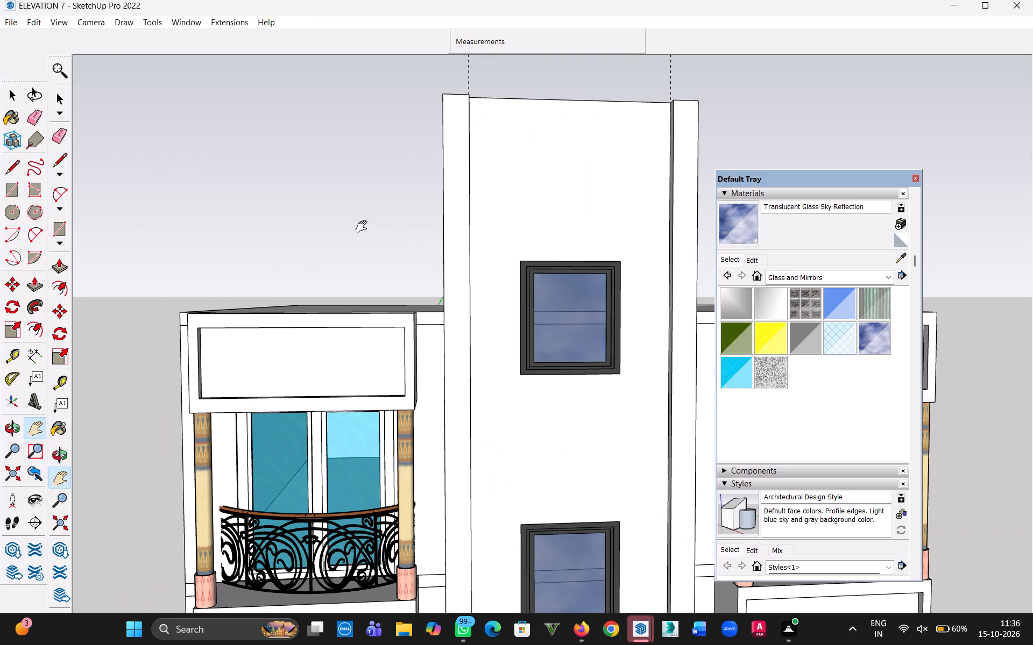
middle_drag(343, 234, 462, 282)
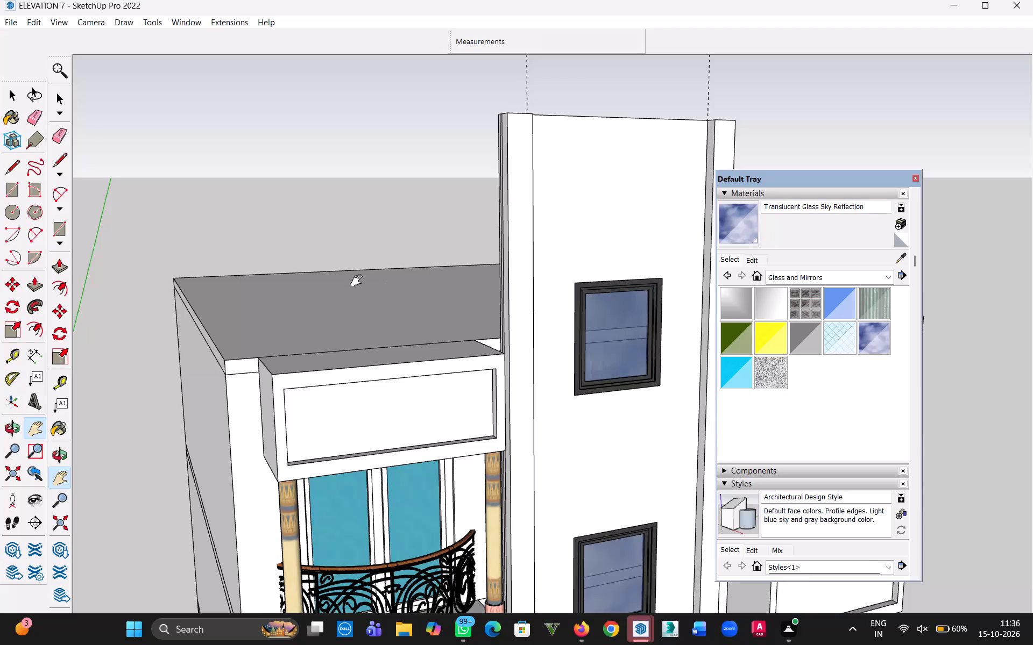
scroll(355, 300, down, 2)
middle_drag(358, 314, 424, 381)
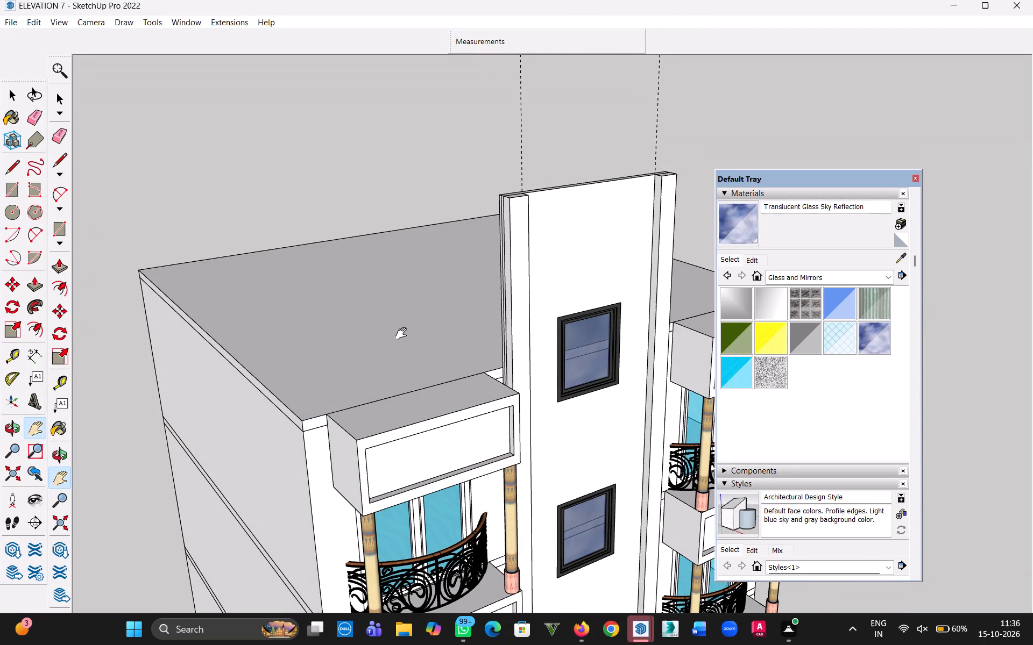
scroll(344, 310, down, 1)
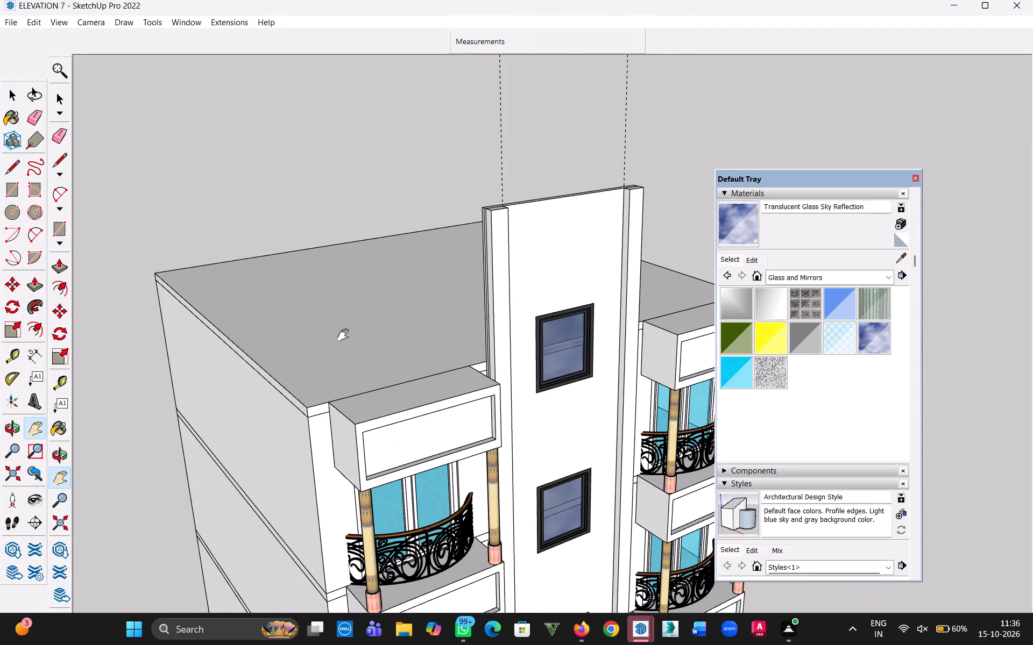
middle_drag(355, 338, 522, 425)
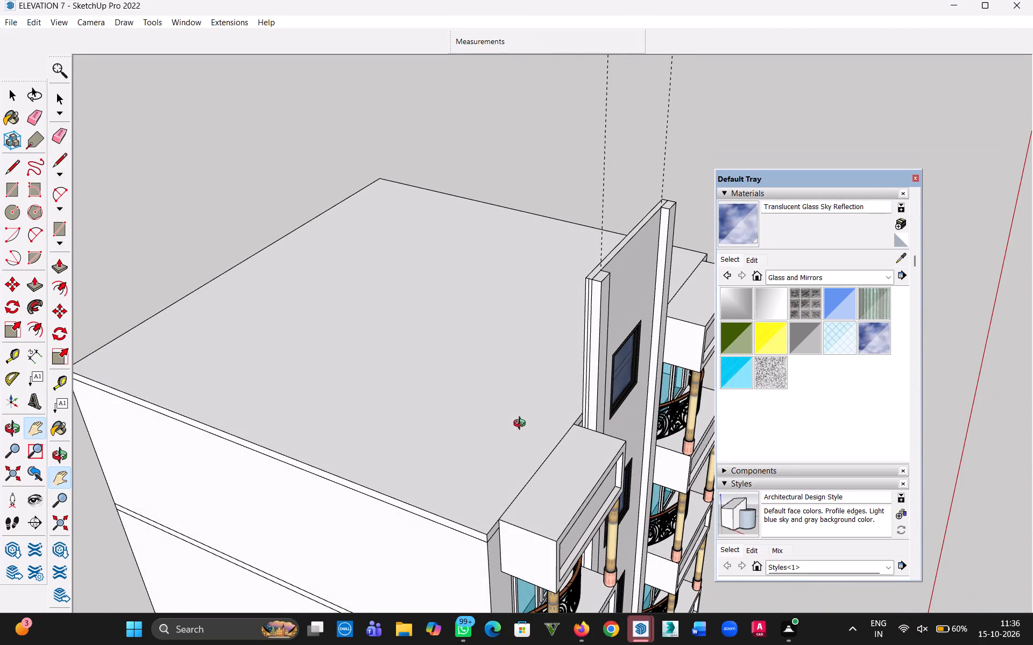
middle_drag(522, 425, 522, 424)
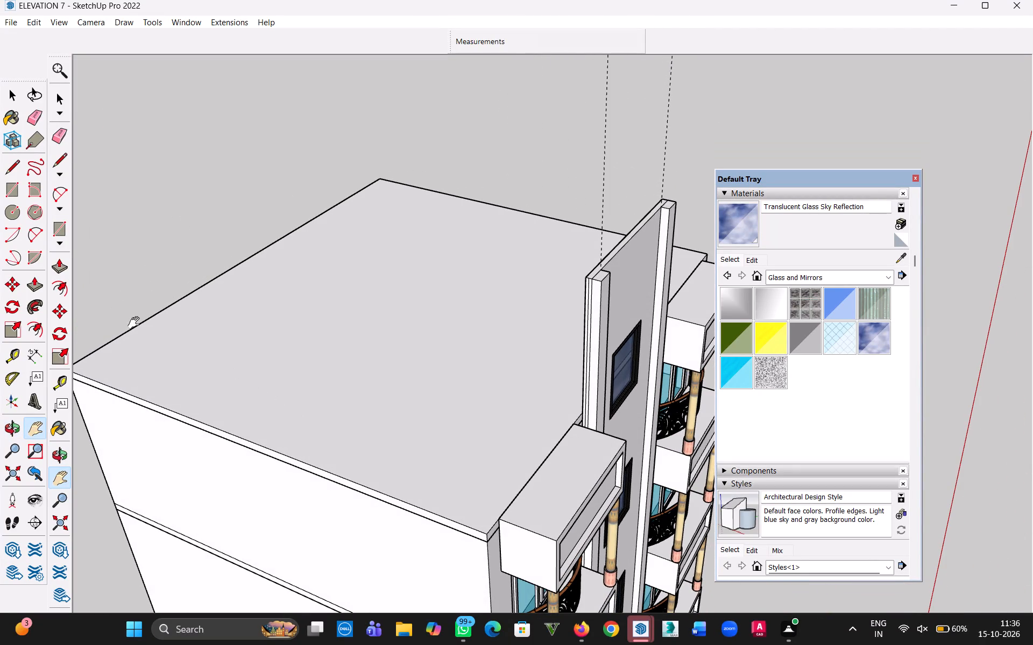
middle_drag(228, 391, 295, 475)
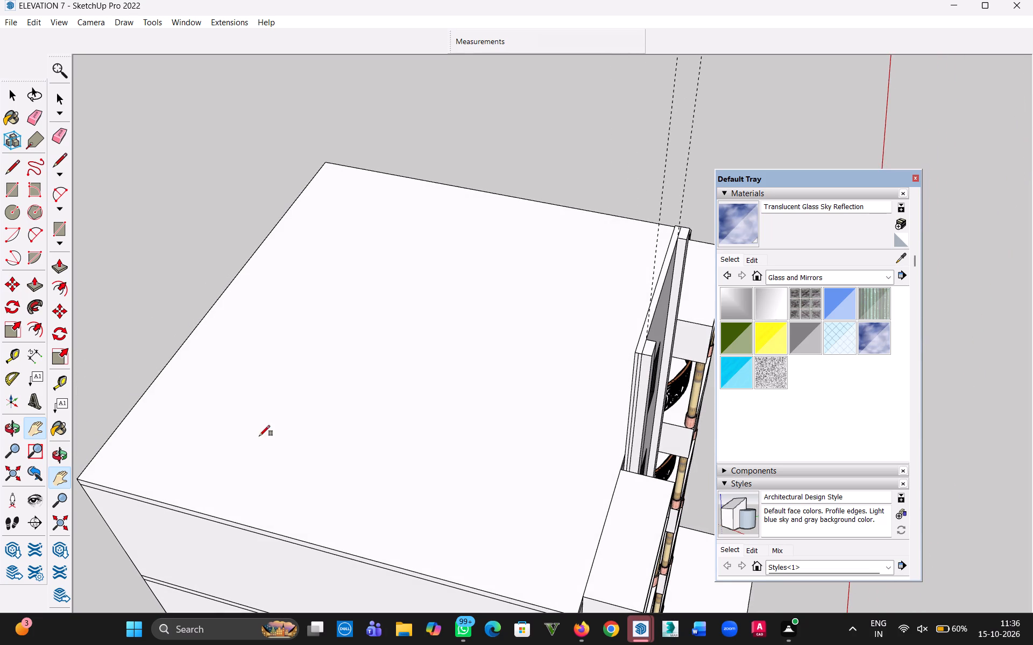
key(r)
click(329, 162)
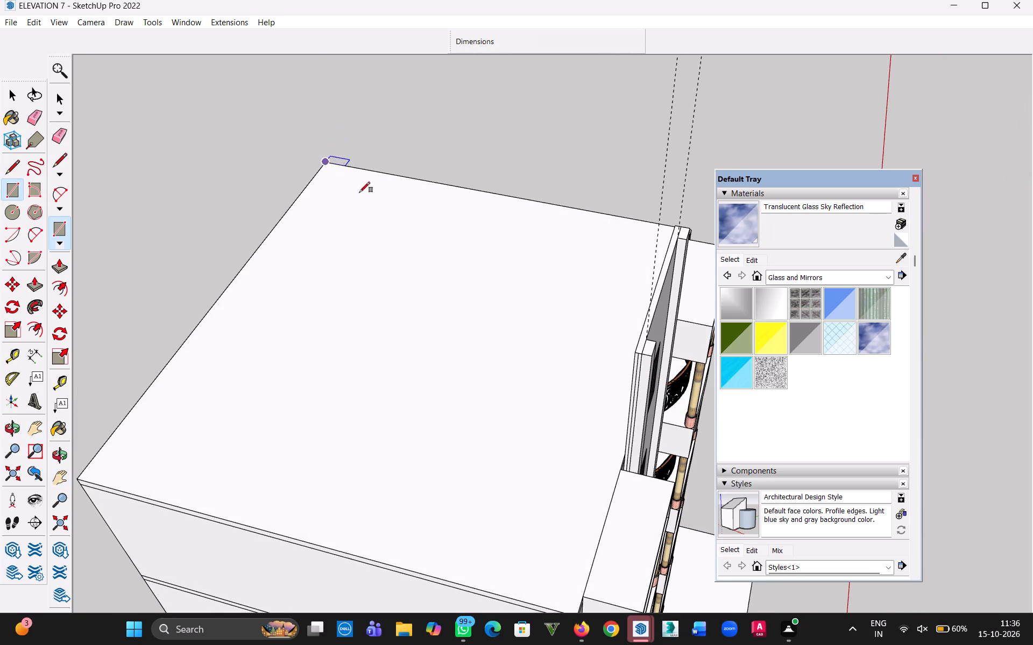
key(h)
drag(582, 567, 541, 412)
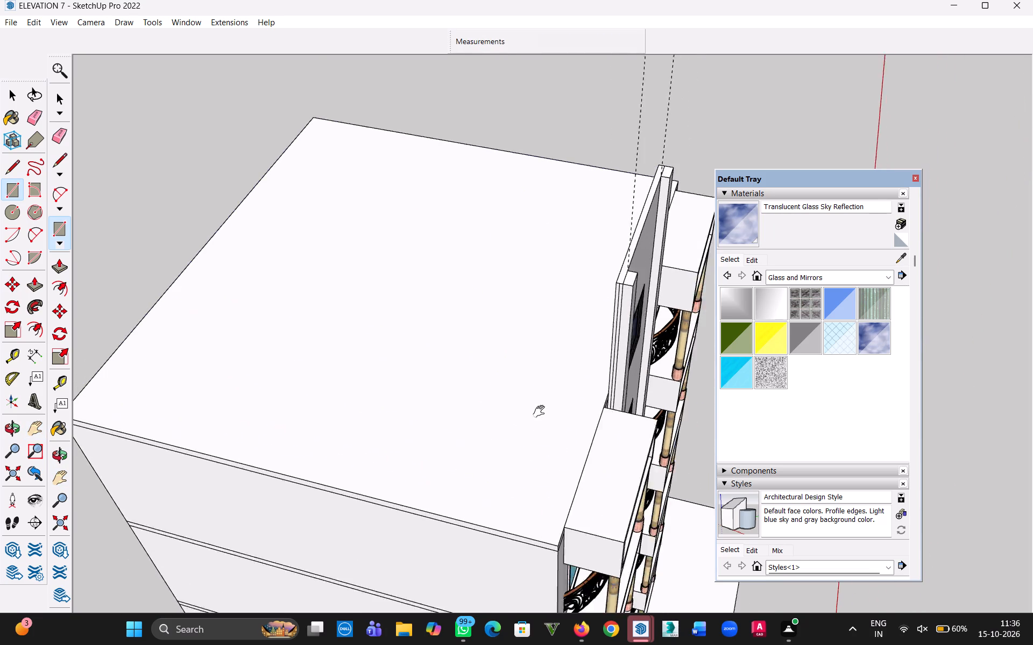
drag(541, 412, 534, 371)
key(Escape)
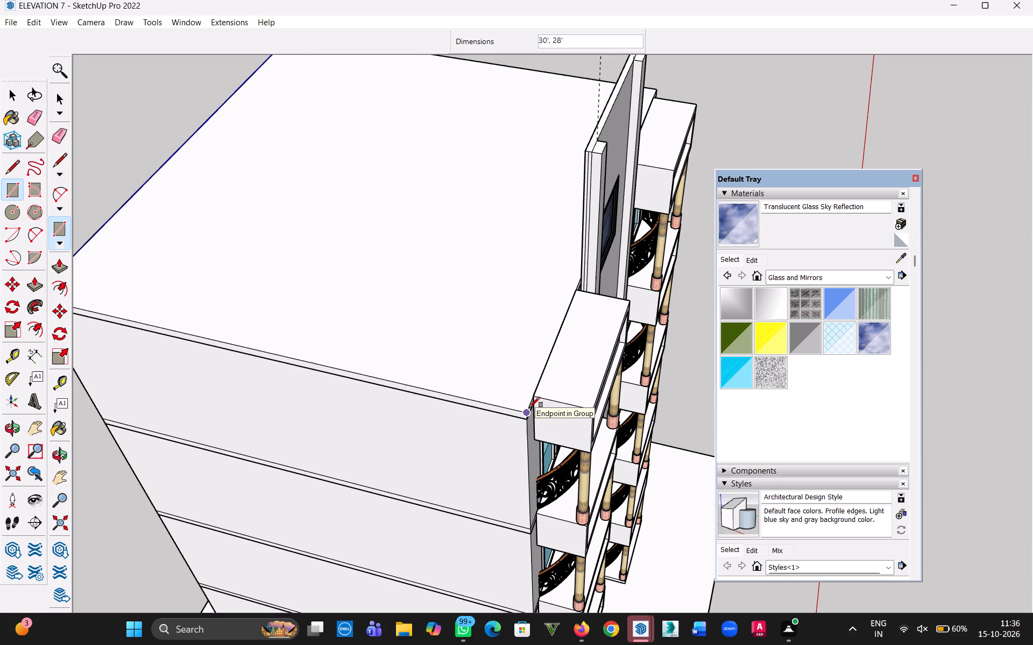
click(529, 407)
click(11, 95)
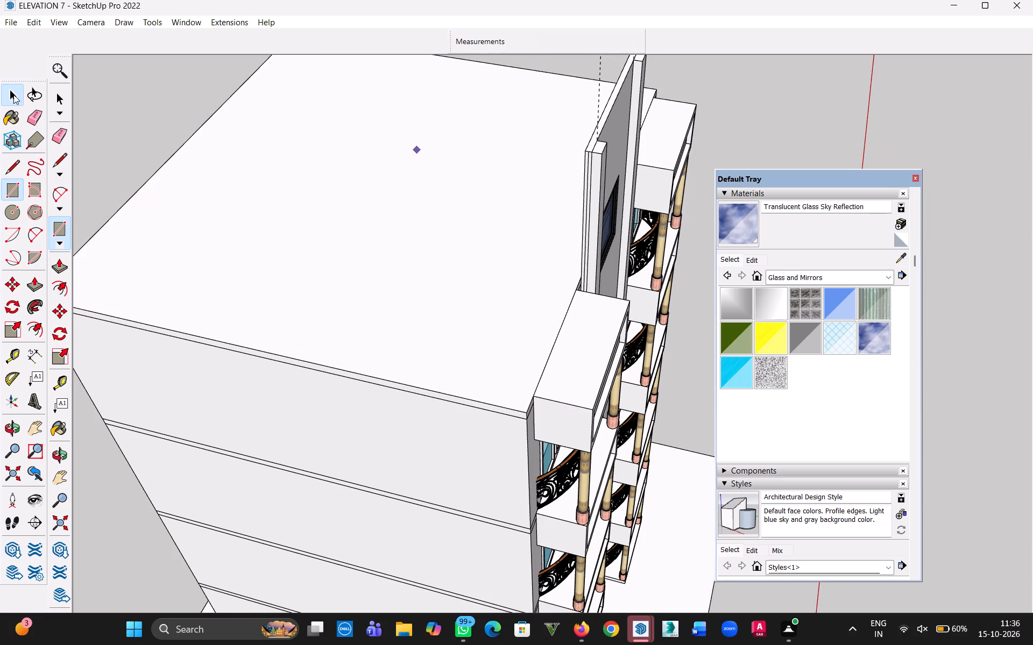
Extrude the roof rectangle upward by 6" with Push/Pull.
key(p)
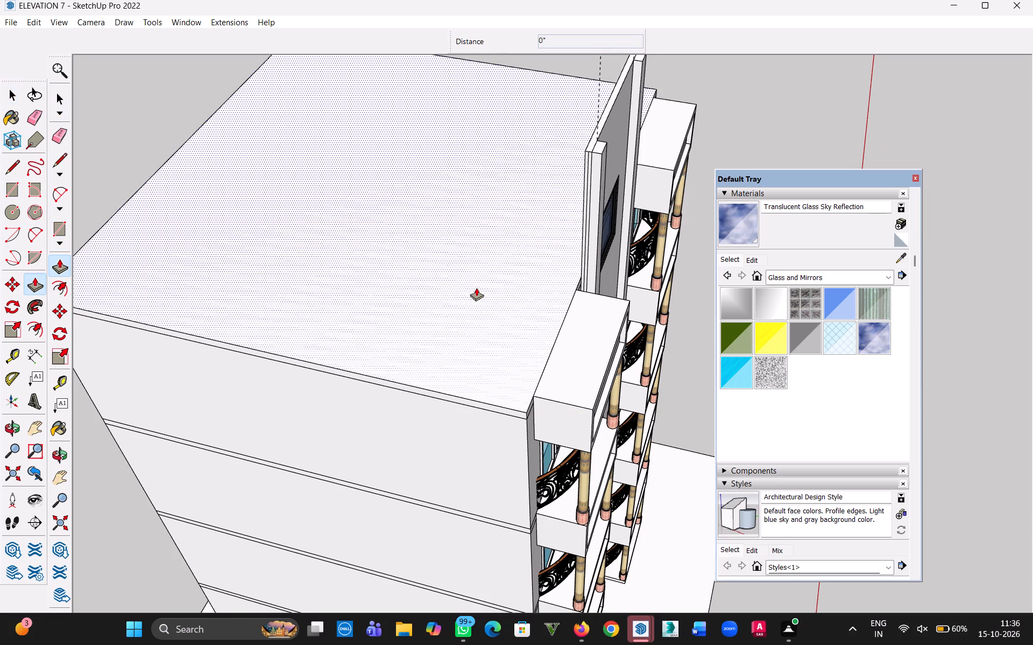
click(476, 288)
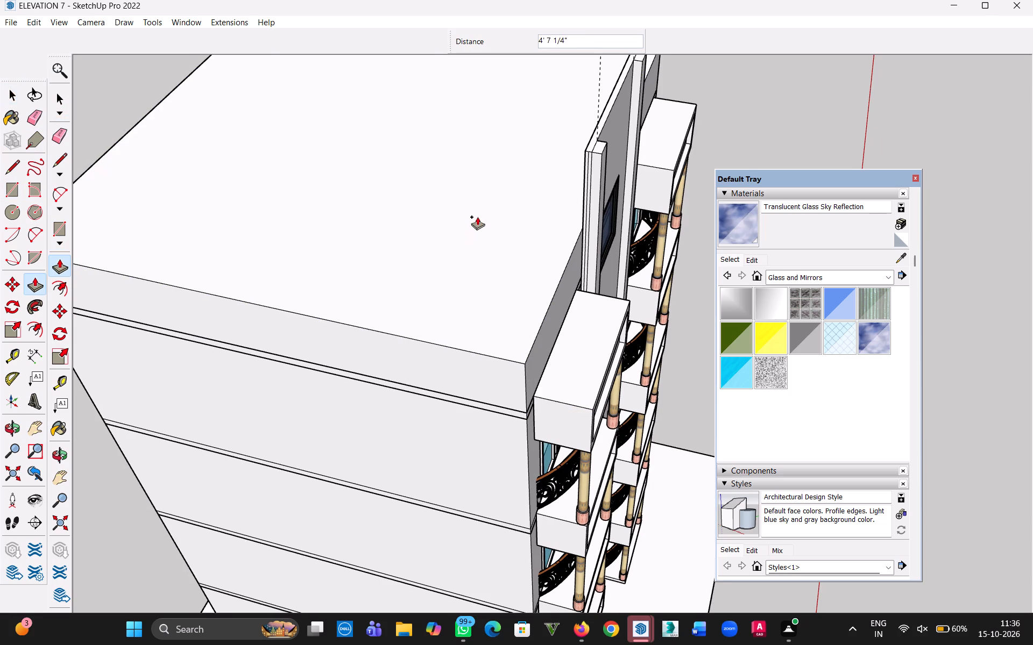
text(6")
key(Return)
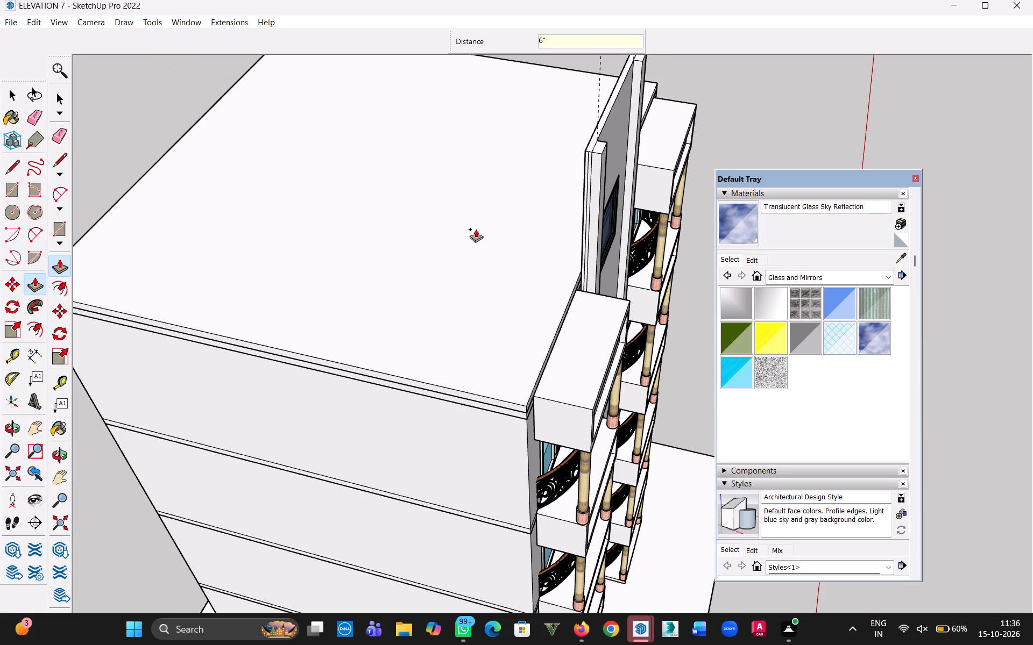
Draw a vertical line across the new roof slab's front face where it meets the central panel's left side.
scroll(746, 212, up, 3)
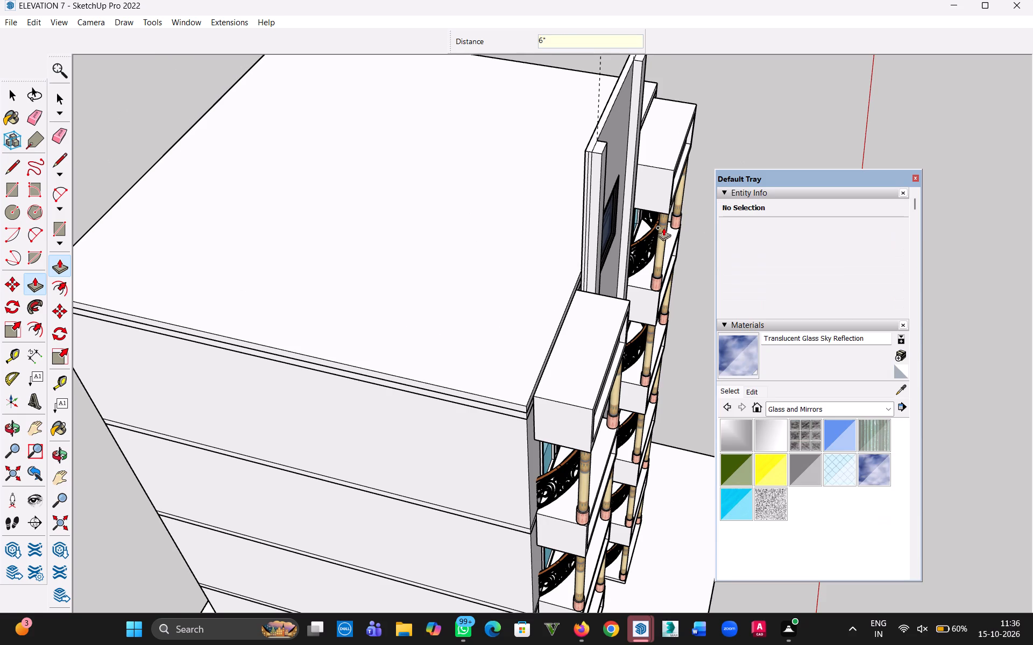
scroll(663, 240, up, 5)
scroll(606, 292, up, 3)
click(10, 90)
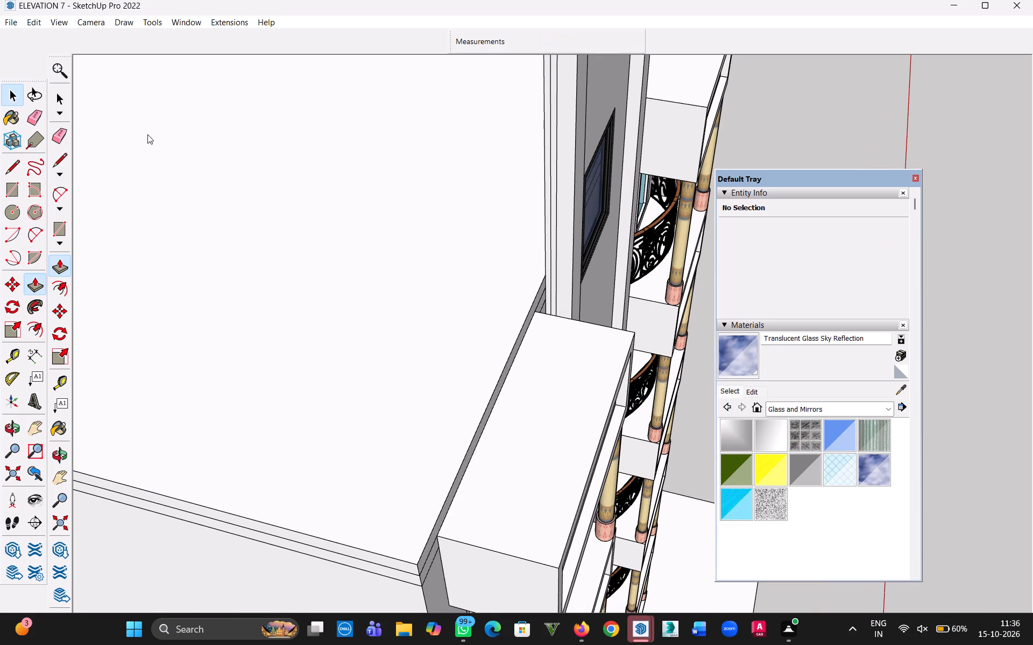
middle_drag(587, 261, 274, 204)
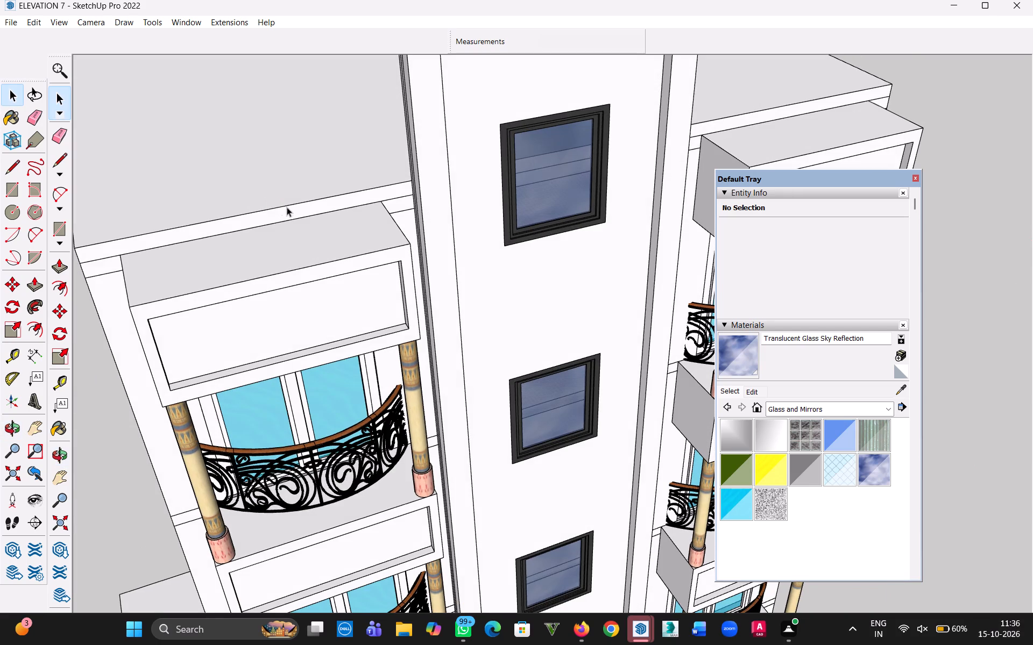
scroll(418, 185, up, 10)
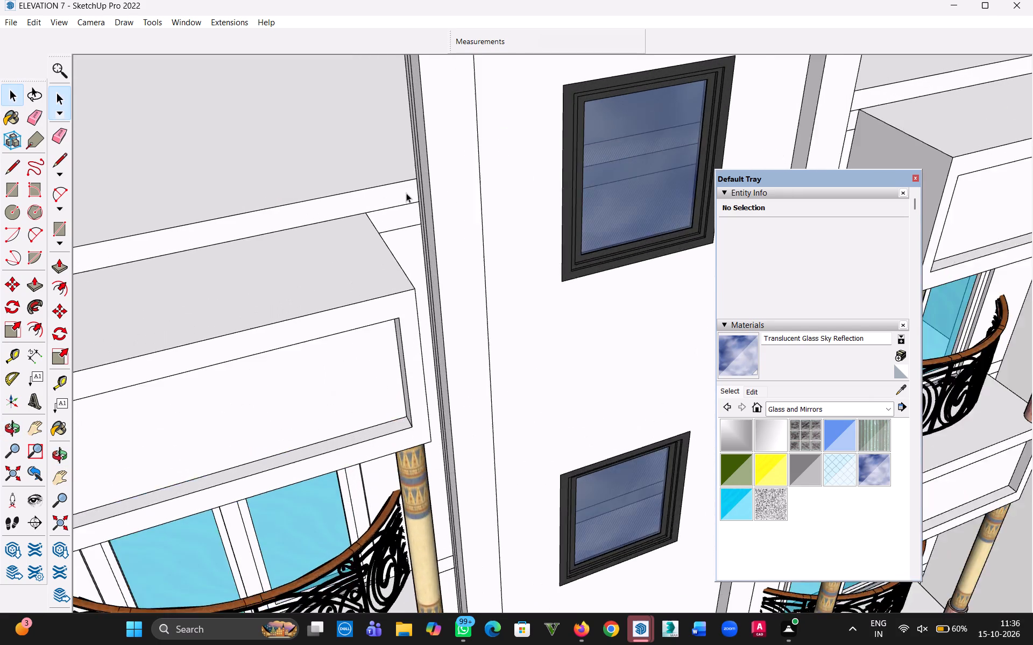
scroll(406, 193, up, 3)
key(l)
click(419, 203)
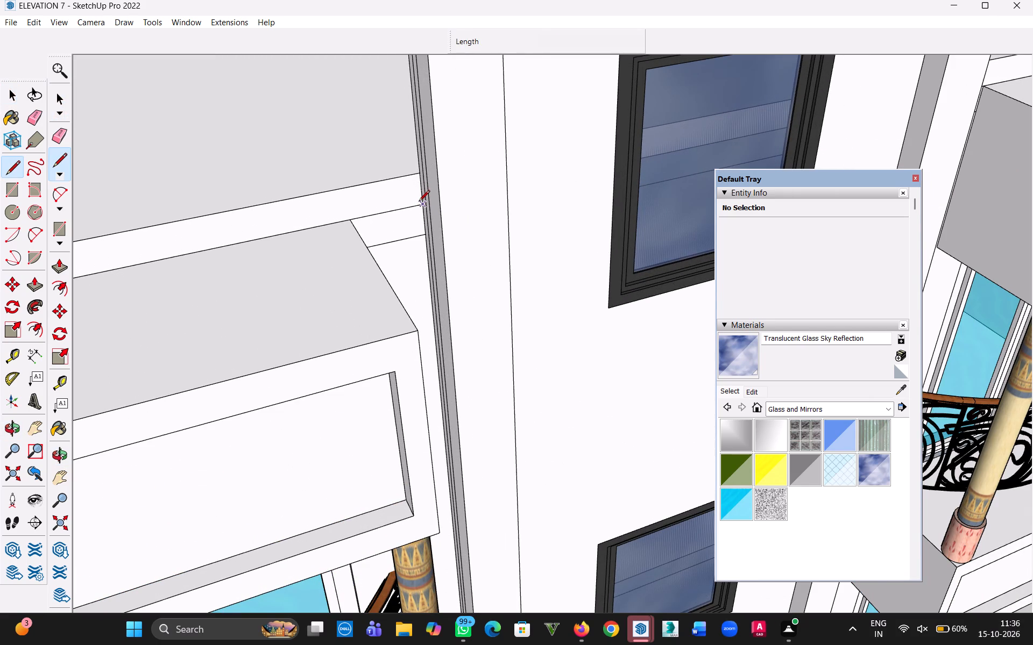
scroll(422, 179, up, 12)
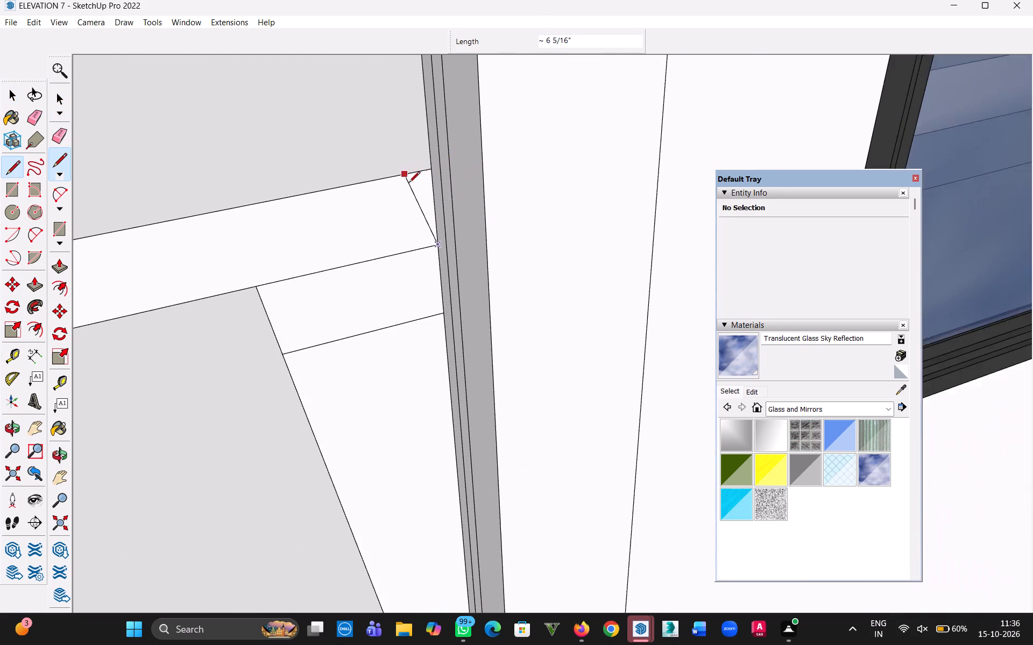
scroll(409, 183, up, 4)
click(437, 162)
Draw a 6" vertical line across the roof slab's front face where it meets the central panel's right side.
scroll(445, 207, down, 2)
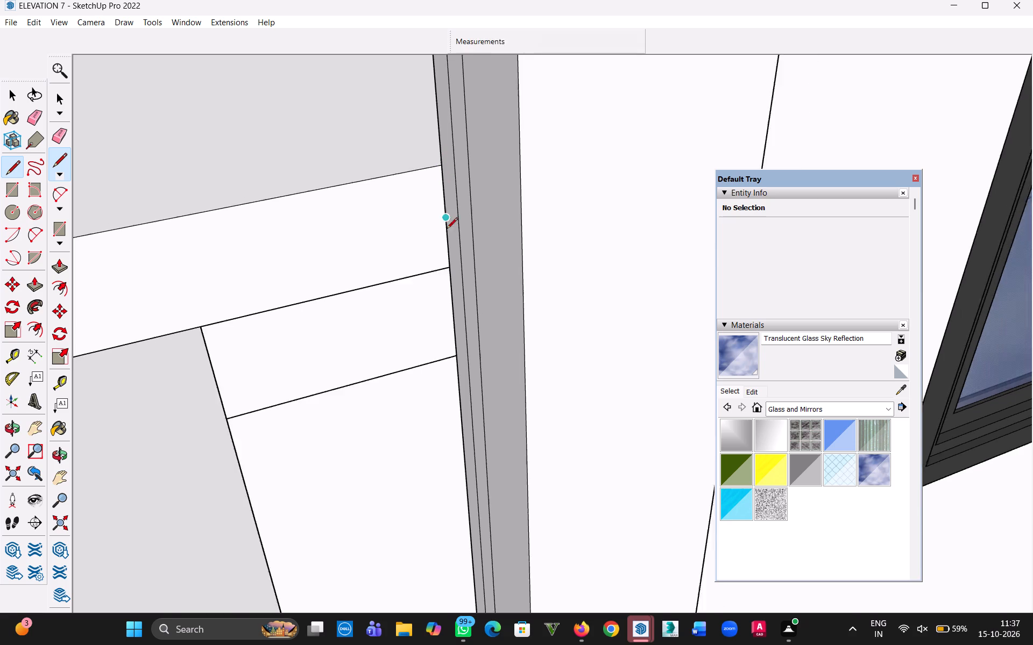
scroll(447, 230, down, 16)
key(h)
drag(493, 307, 3, 431)
drag(593, 272, 356, 367)
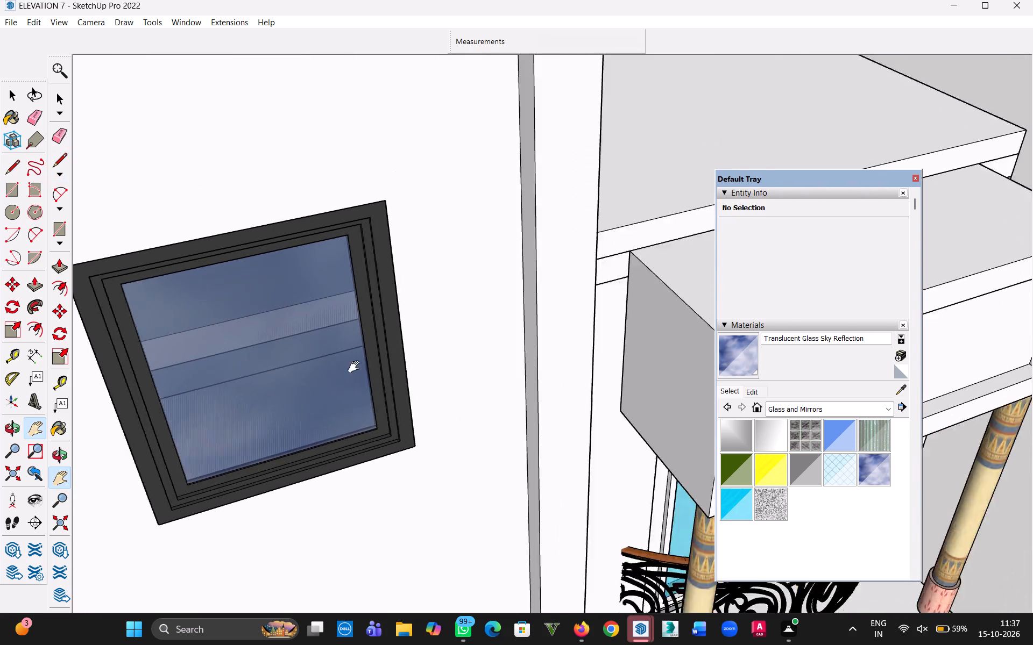
drag(356, 367, 289, 381)
middle_drag(476, 342, 312, 355)
key(Escape)
scroll(405, 279, up, 6)
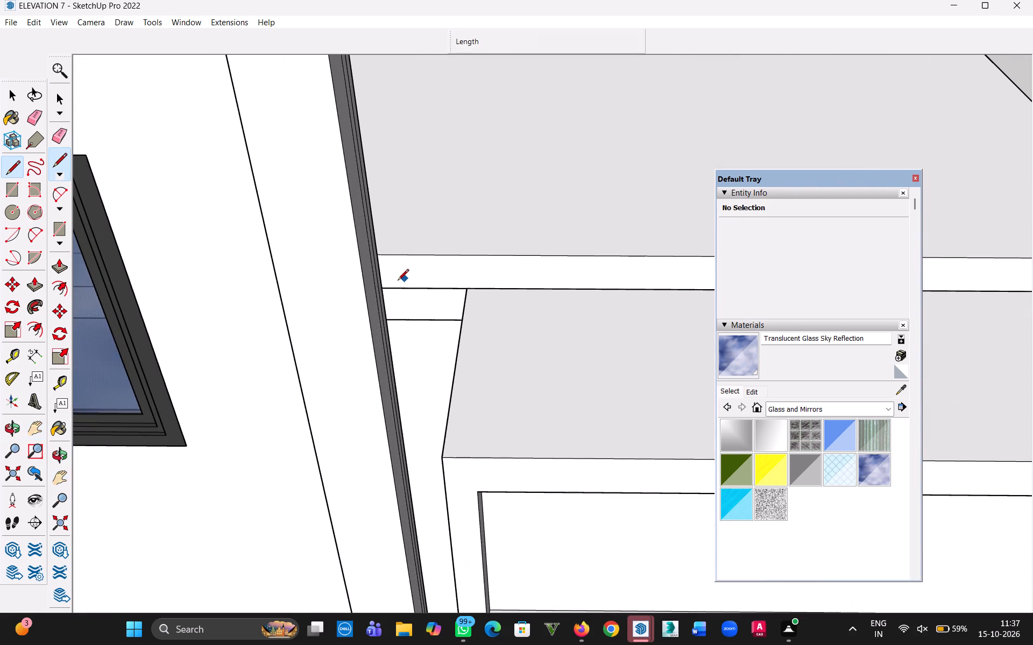
scroll(398, 281, up, 18)
click(373, 287)
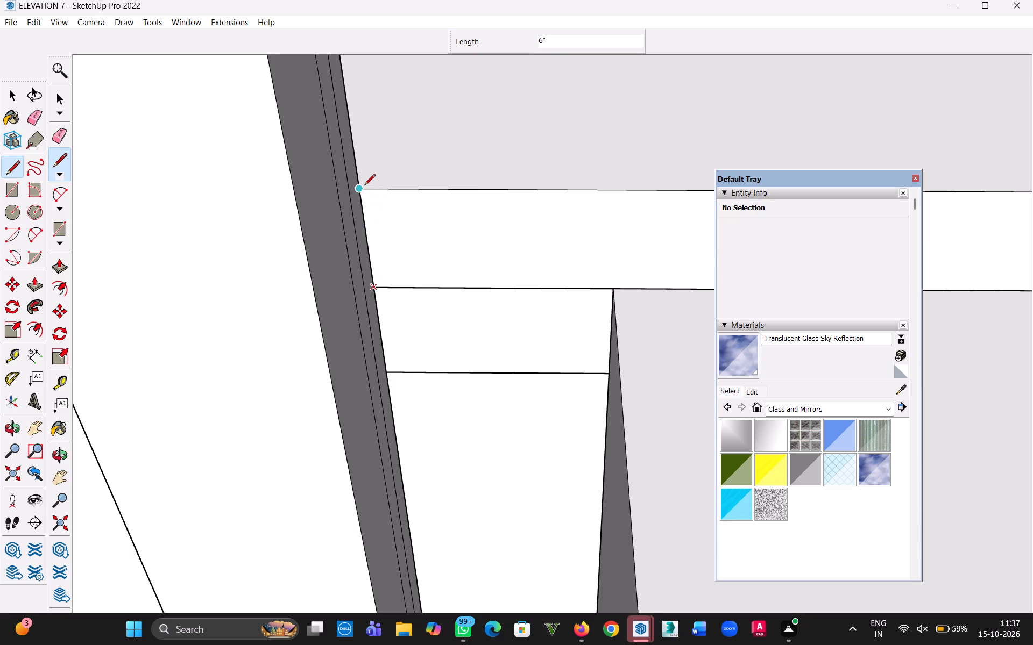
click(364, 186)
click(11, 97)
Extrude the roof slab's front face to the right of the central panel outward by 4".
scroll(388, 285, down, 18)
key(p)
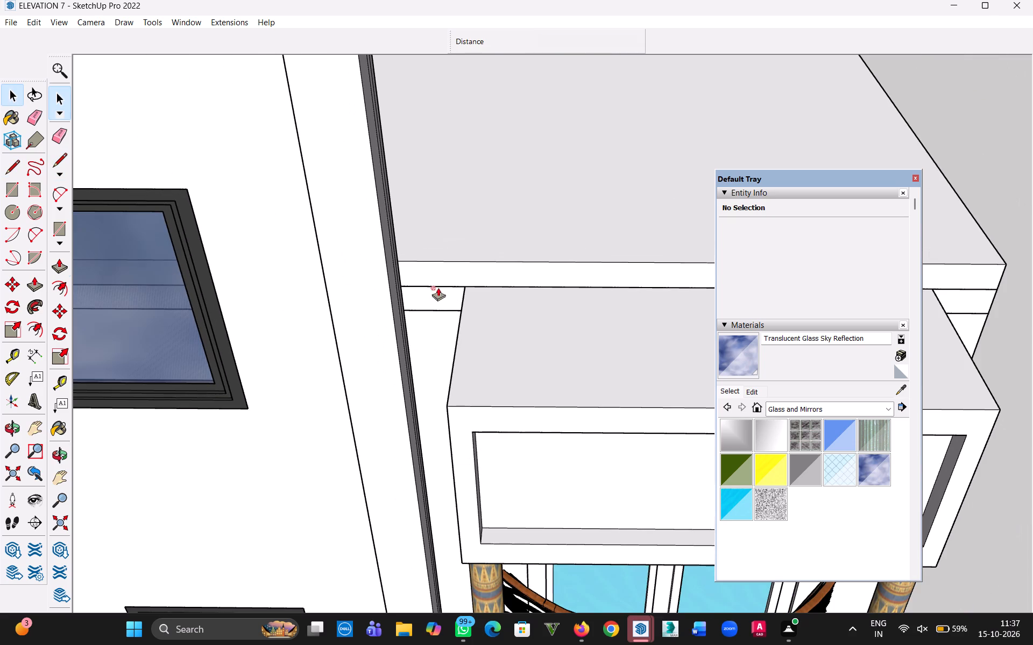
click(436, 267)
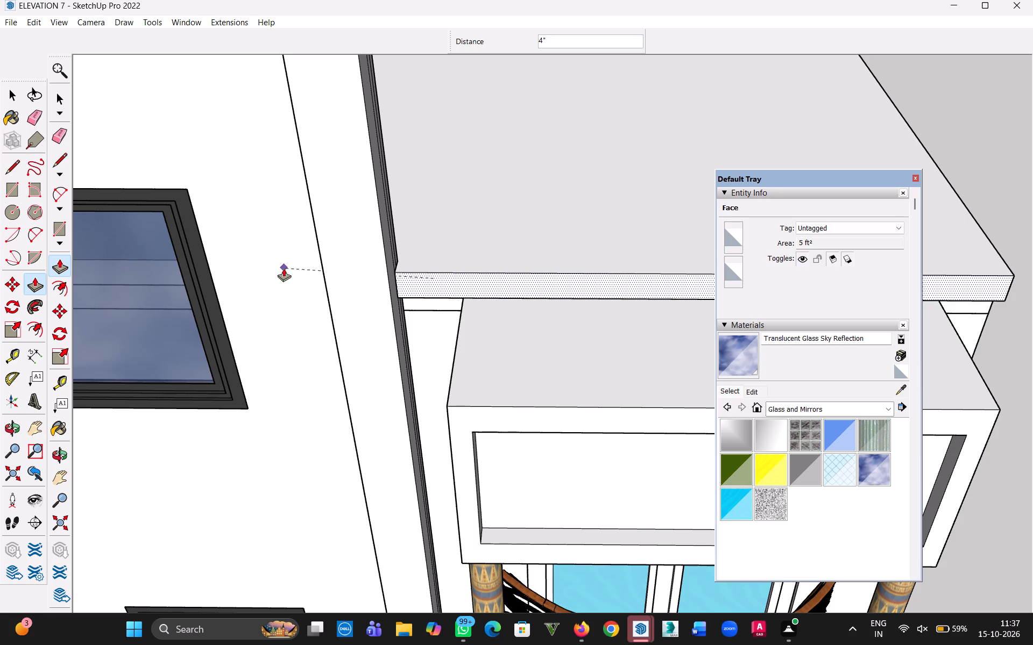
click(284, 268)
Repeat the 4" extrusion on the roof slab's side face, on the building's right side.
scroll(485, 330, down, 20)
scroll(485, 330, down, 2)
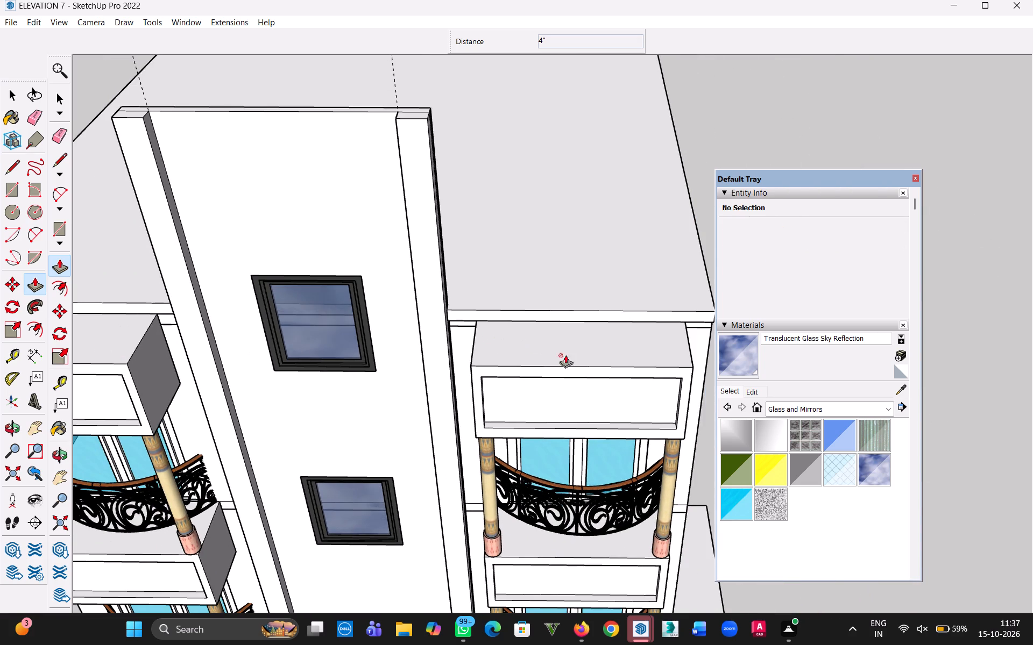
key(h)
middle_drag(581, 371, 107, 406)
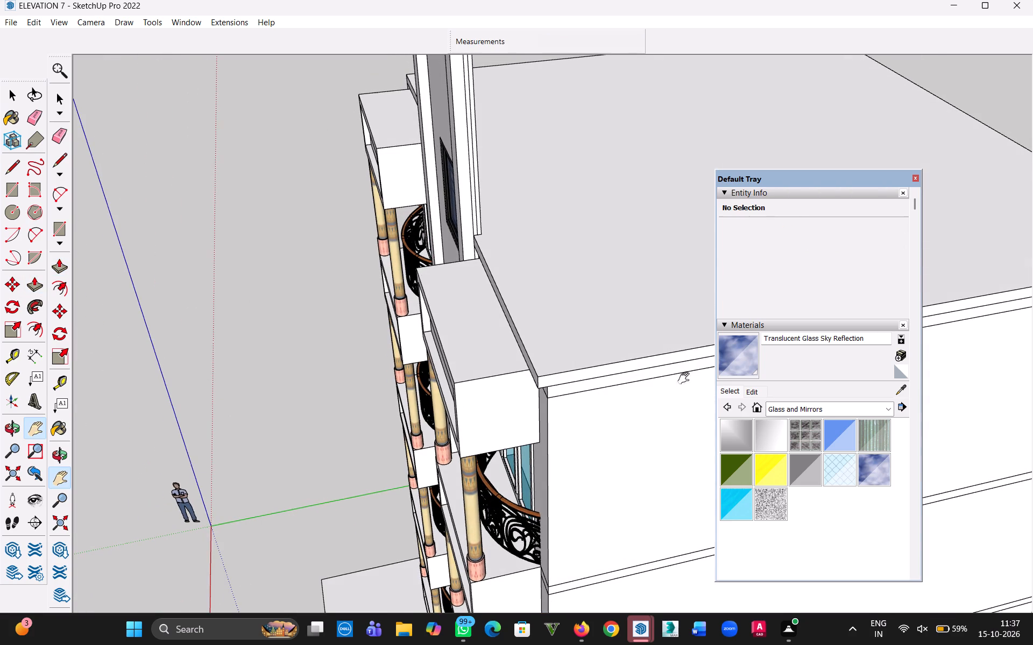
key(Escape)
double_click(596, 368)
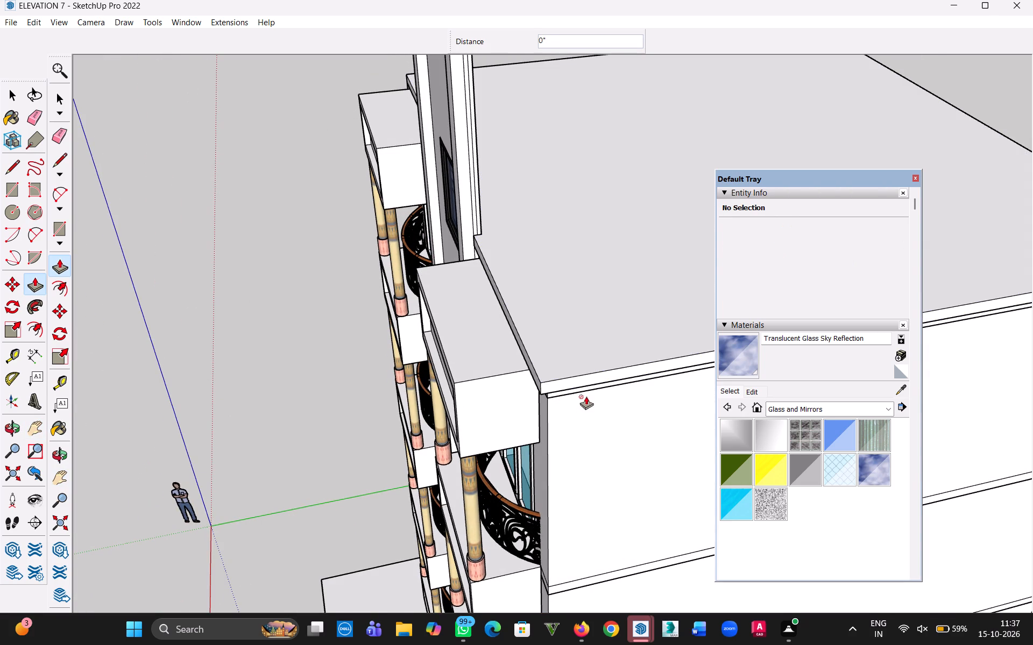
Undo the 4" extrusions on the roof slab's front and side faces.
key(ctrl+z)
key(ctrl+z)
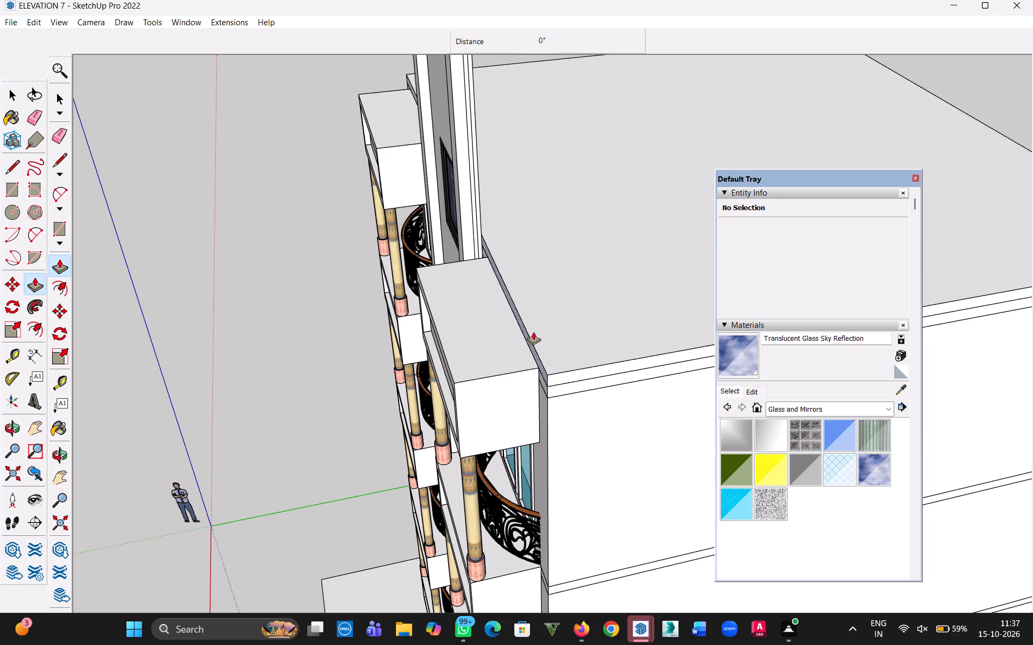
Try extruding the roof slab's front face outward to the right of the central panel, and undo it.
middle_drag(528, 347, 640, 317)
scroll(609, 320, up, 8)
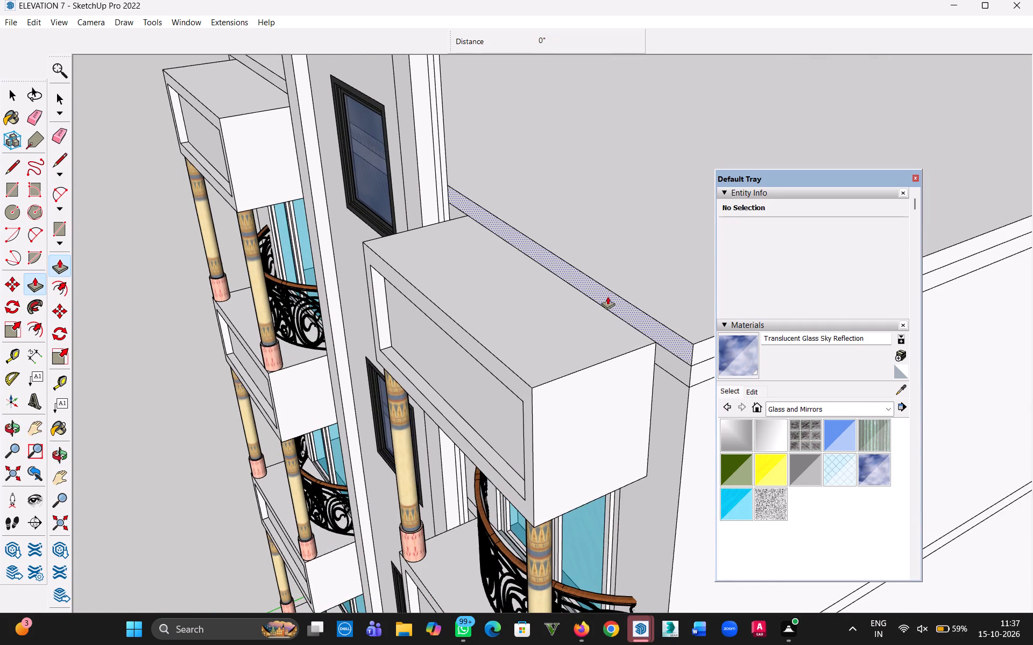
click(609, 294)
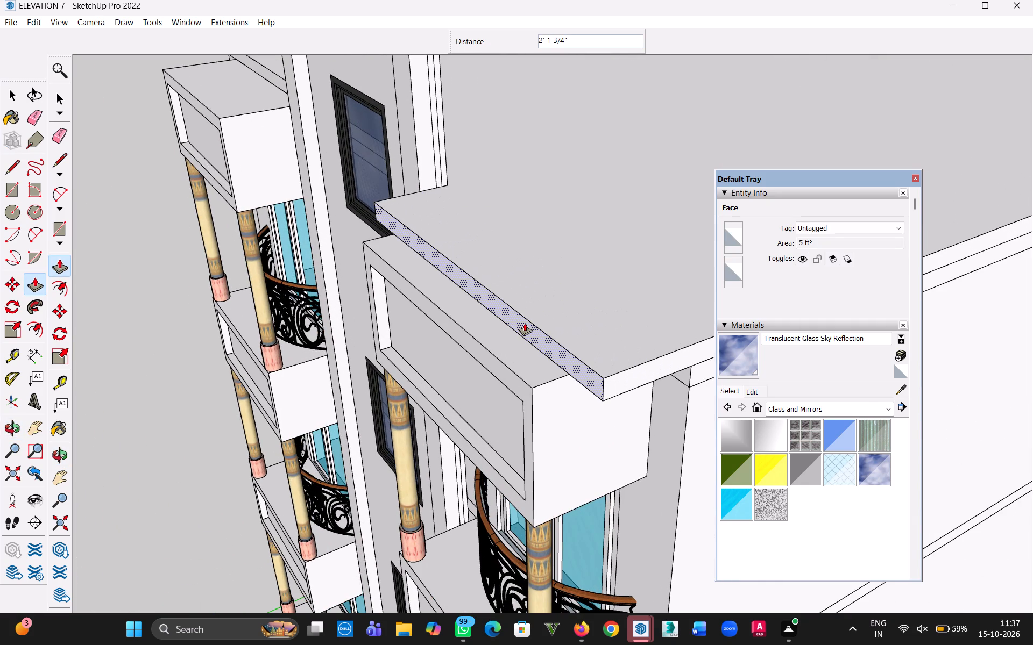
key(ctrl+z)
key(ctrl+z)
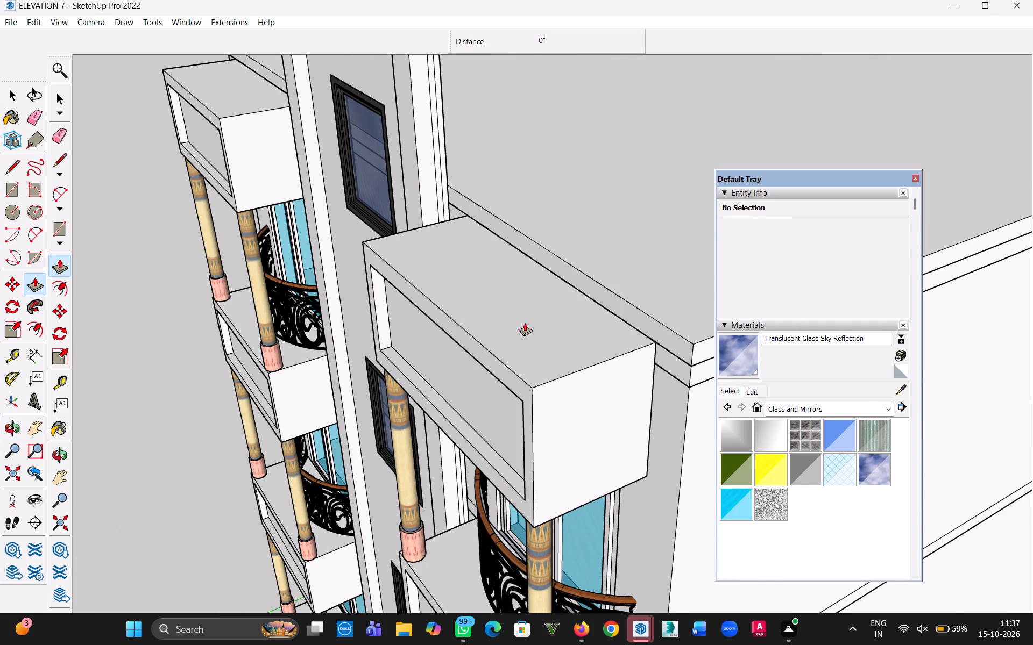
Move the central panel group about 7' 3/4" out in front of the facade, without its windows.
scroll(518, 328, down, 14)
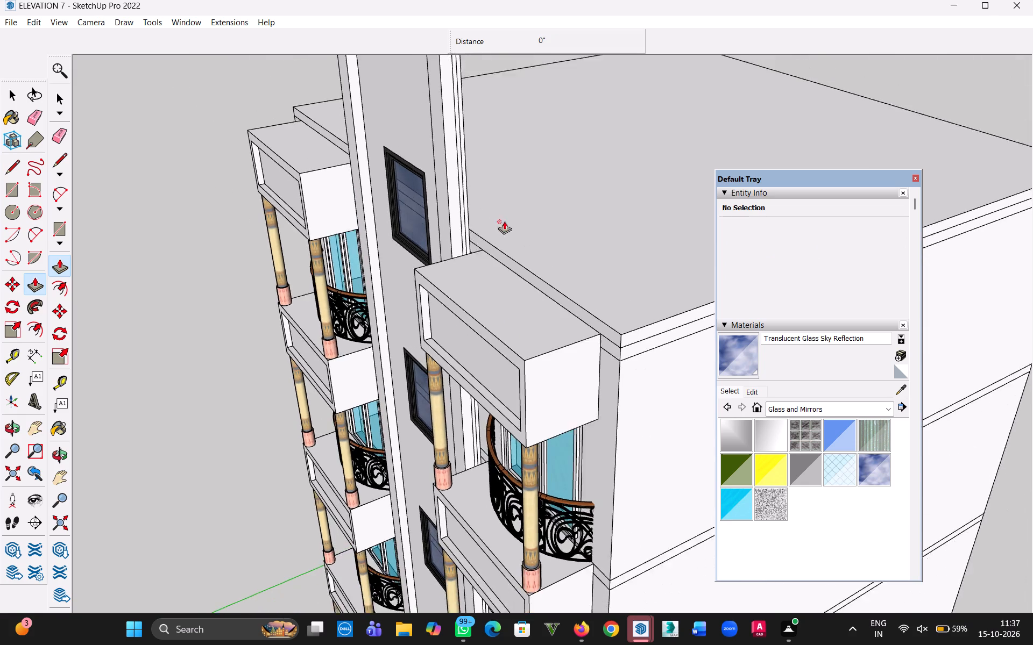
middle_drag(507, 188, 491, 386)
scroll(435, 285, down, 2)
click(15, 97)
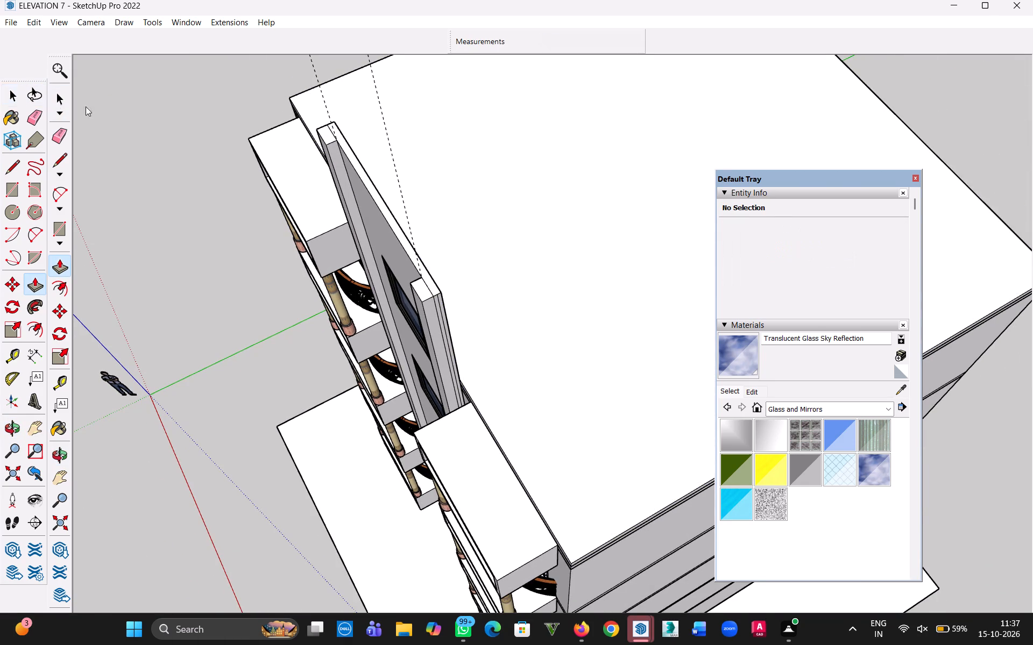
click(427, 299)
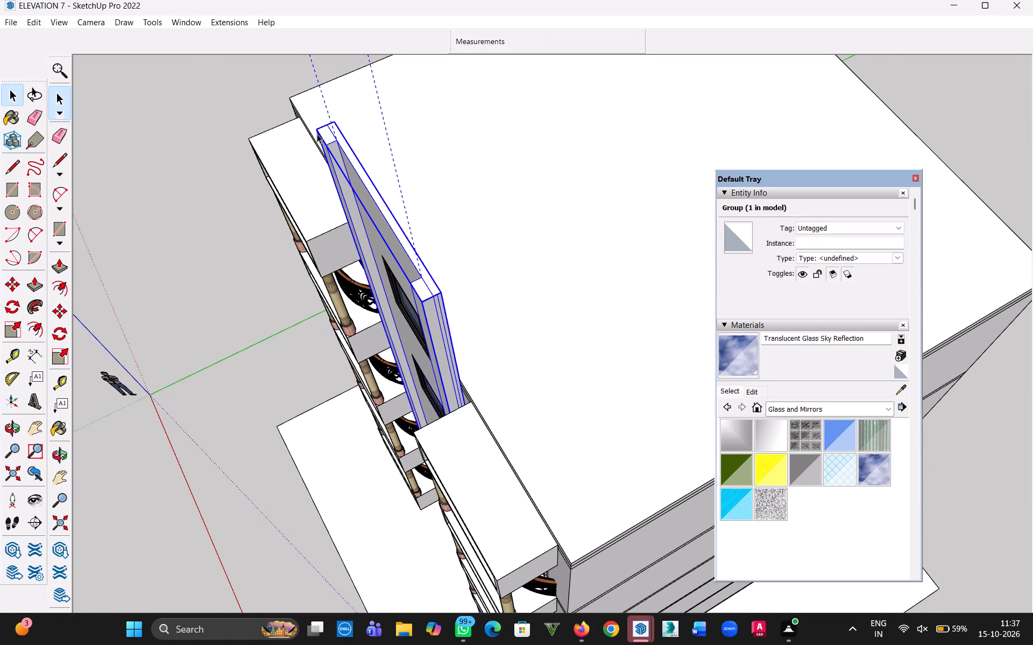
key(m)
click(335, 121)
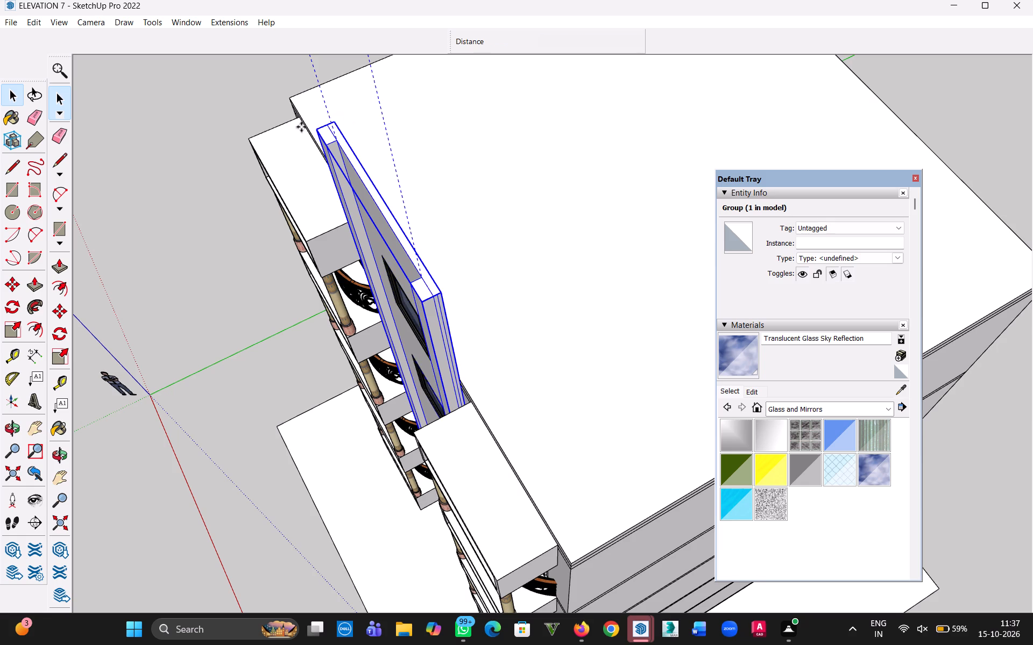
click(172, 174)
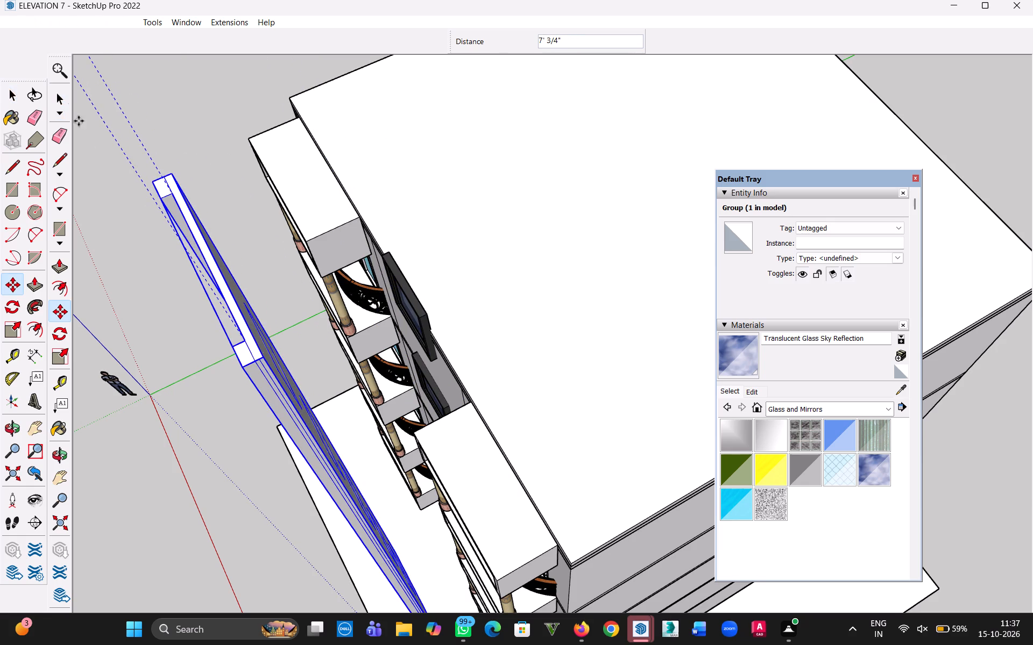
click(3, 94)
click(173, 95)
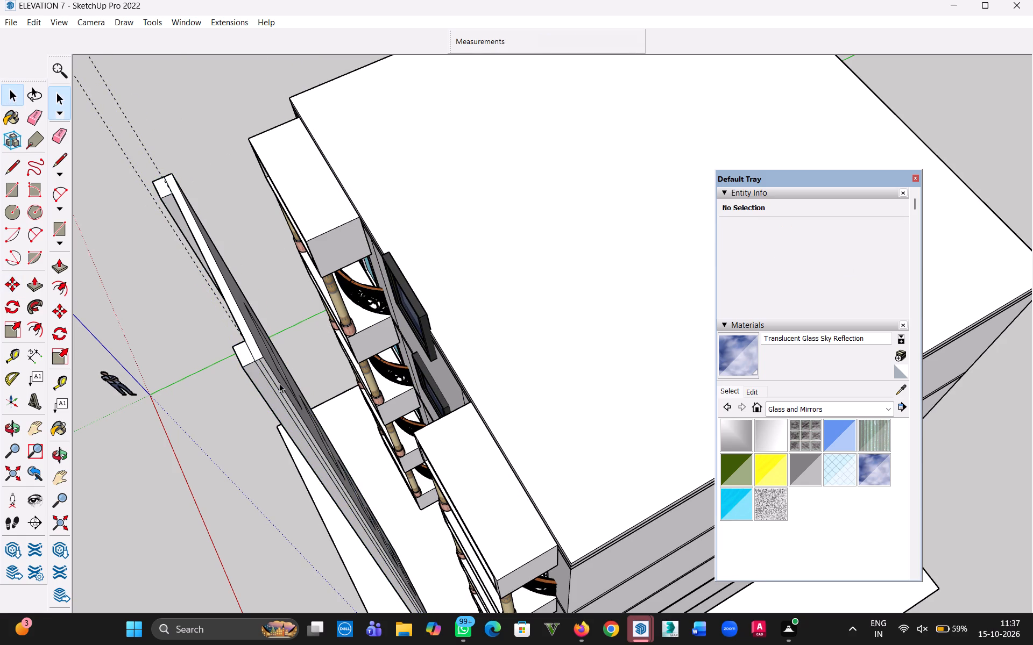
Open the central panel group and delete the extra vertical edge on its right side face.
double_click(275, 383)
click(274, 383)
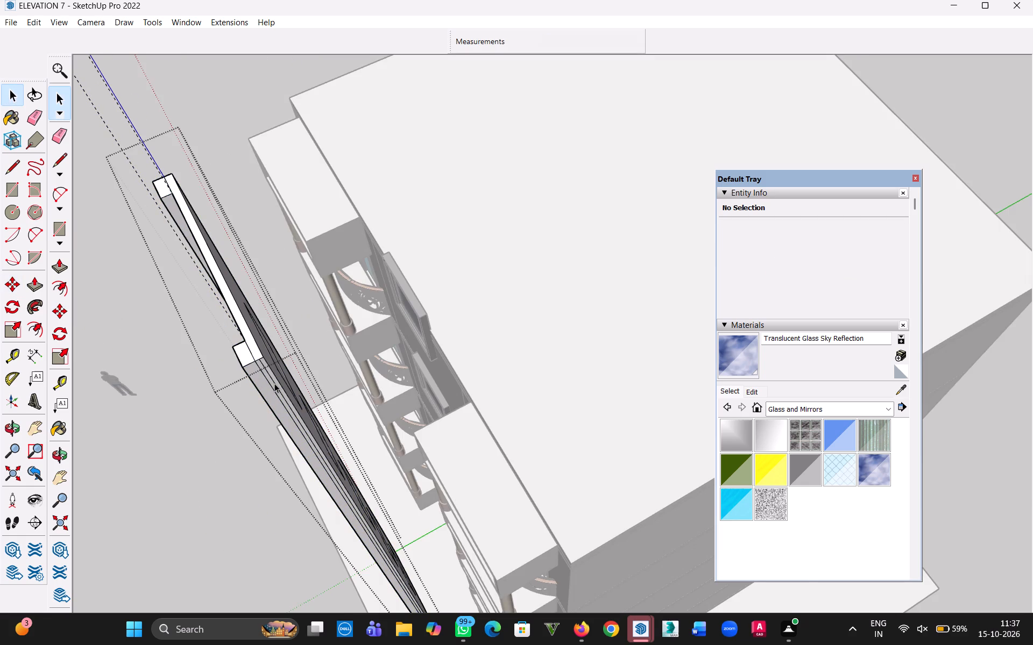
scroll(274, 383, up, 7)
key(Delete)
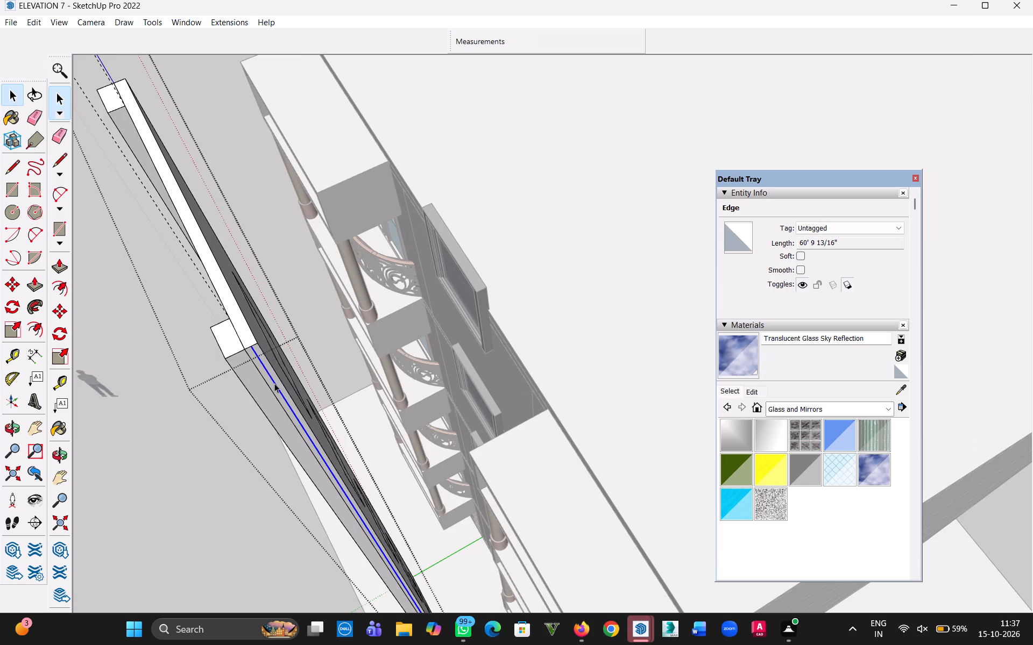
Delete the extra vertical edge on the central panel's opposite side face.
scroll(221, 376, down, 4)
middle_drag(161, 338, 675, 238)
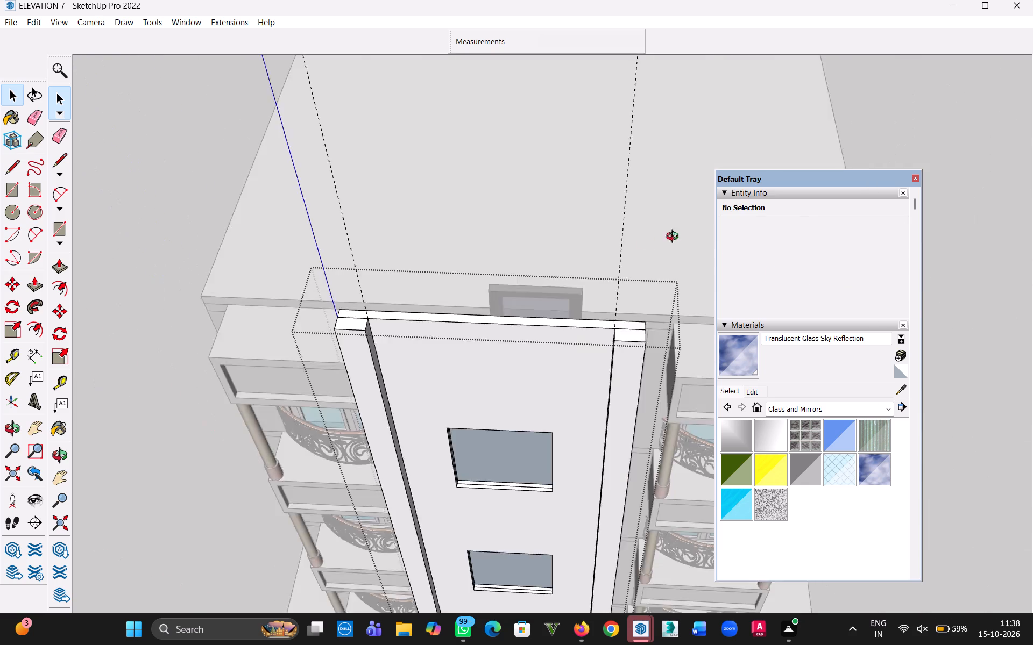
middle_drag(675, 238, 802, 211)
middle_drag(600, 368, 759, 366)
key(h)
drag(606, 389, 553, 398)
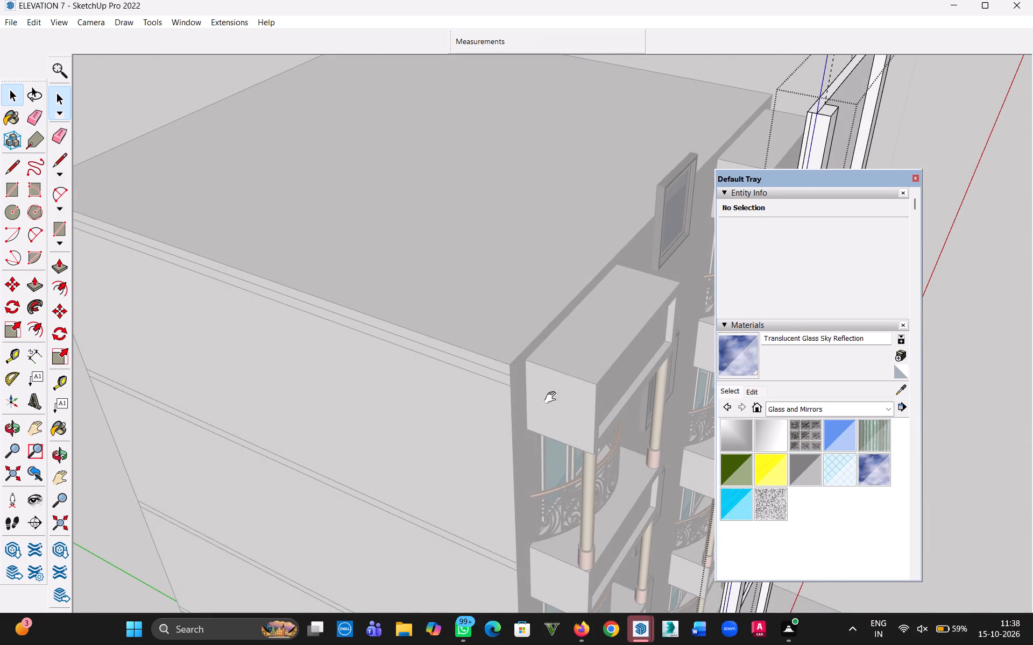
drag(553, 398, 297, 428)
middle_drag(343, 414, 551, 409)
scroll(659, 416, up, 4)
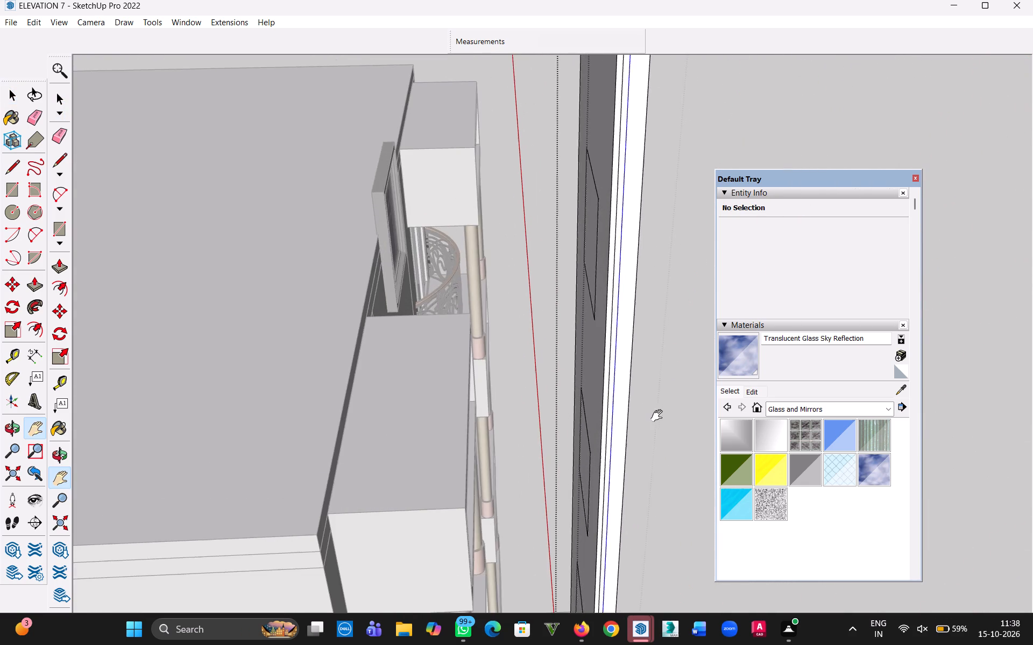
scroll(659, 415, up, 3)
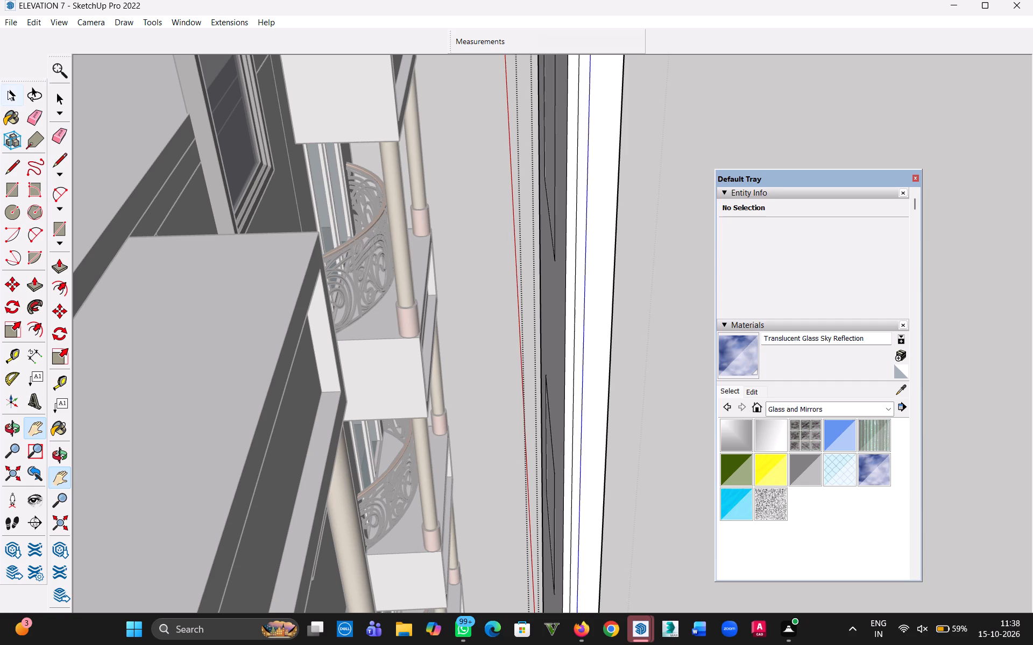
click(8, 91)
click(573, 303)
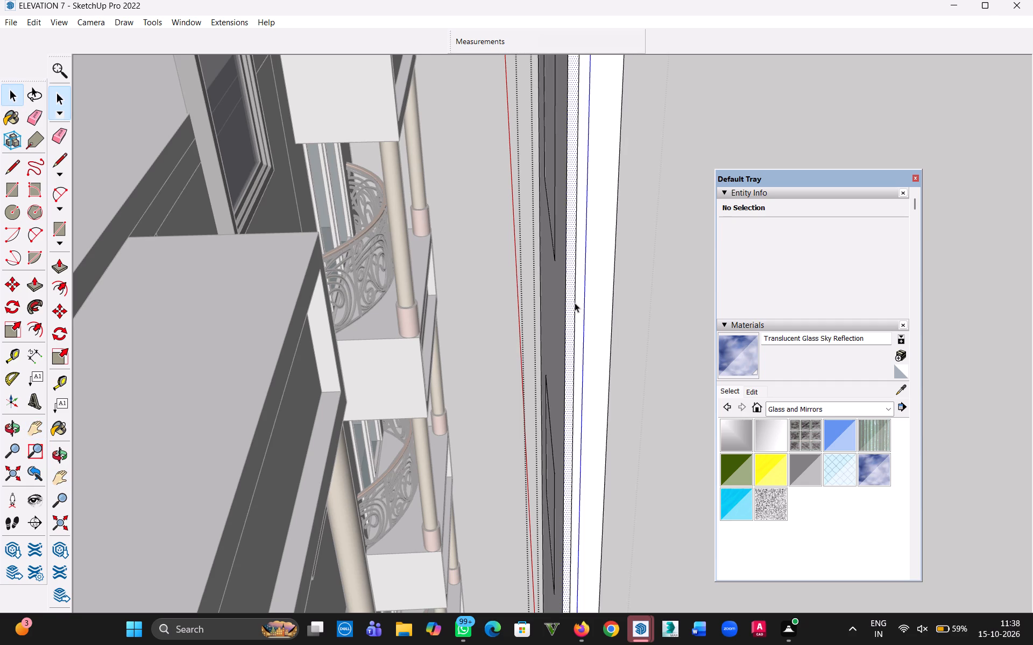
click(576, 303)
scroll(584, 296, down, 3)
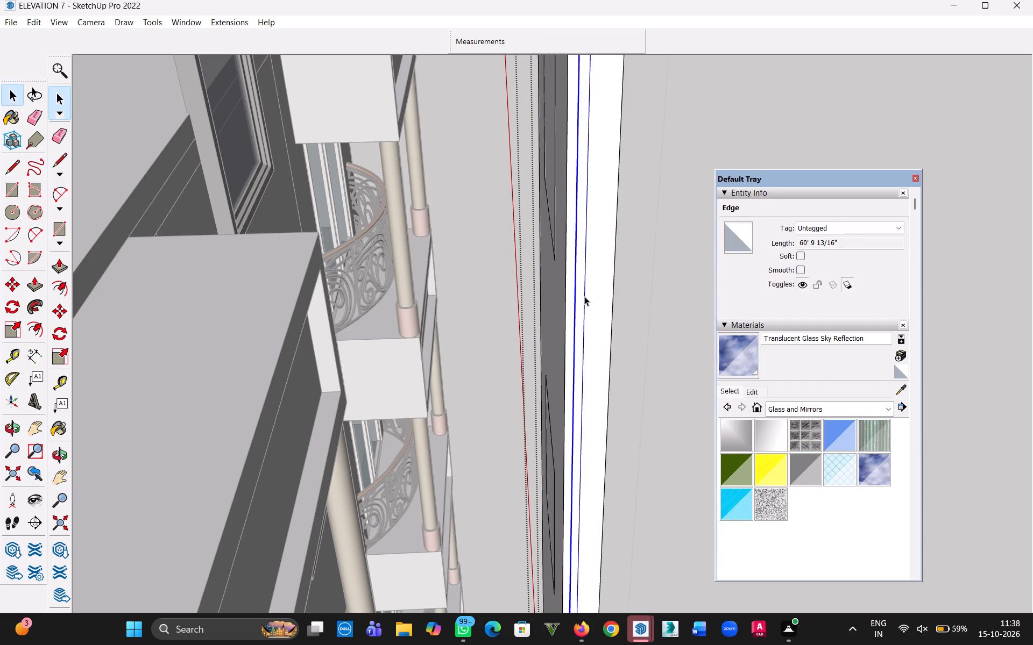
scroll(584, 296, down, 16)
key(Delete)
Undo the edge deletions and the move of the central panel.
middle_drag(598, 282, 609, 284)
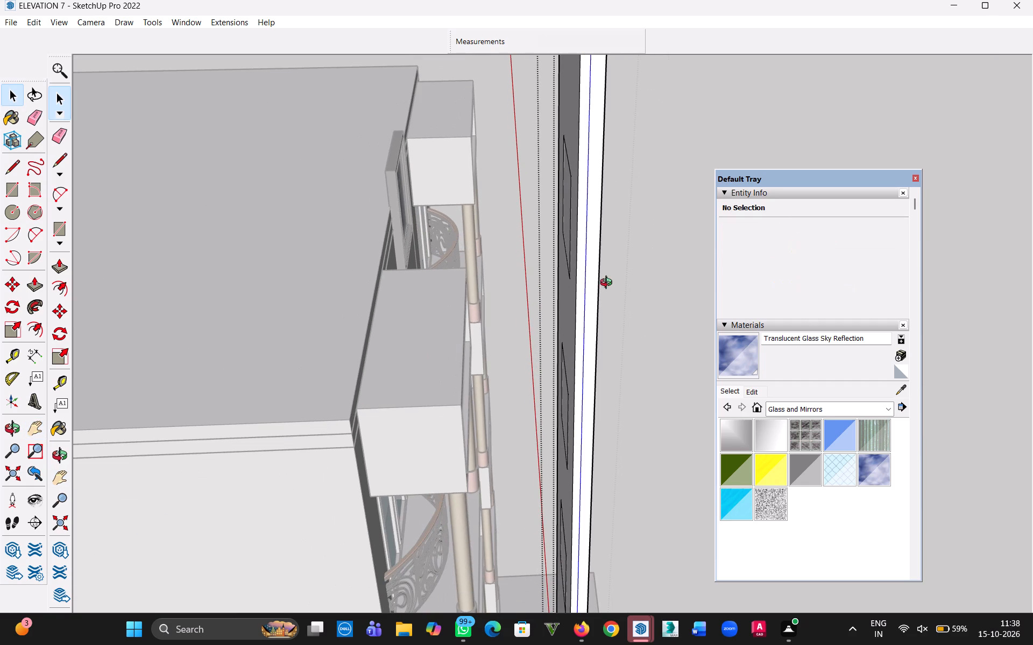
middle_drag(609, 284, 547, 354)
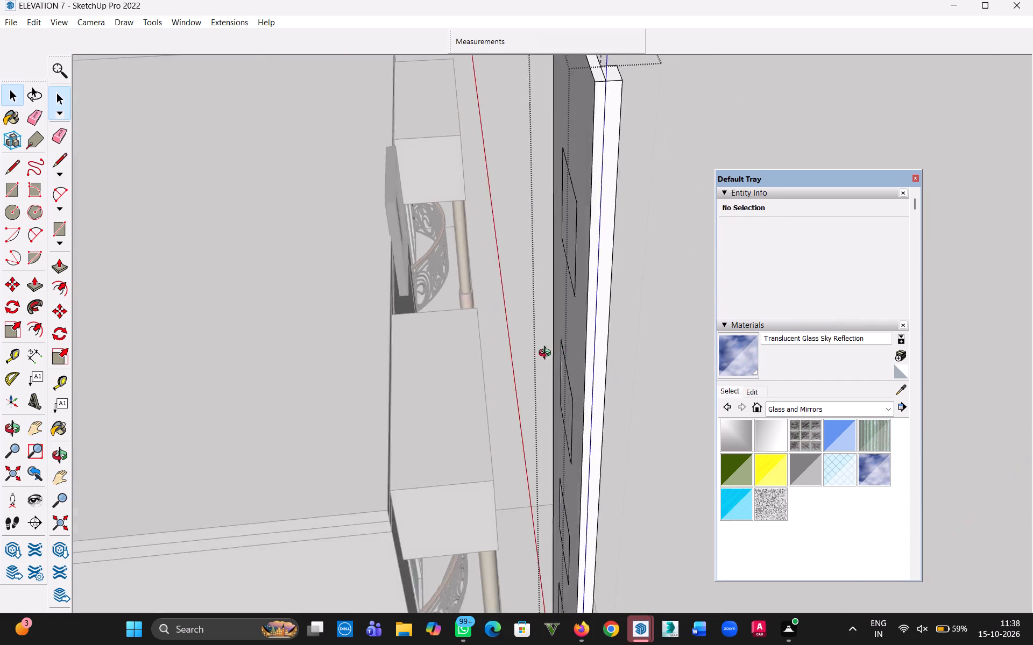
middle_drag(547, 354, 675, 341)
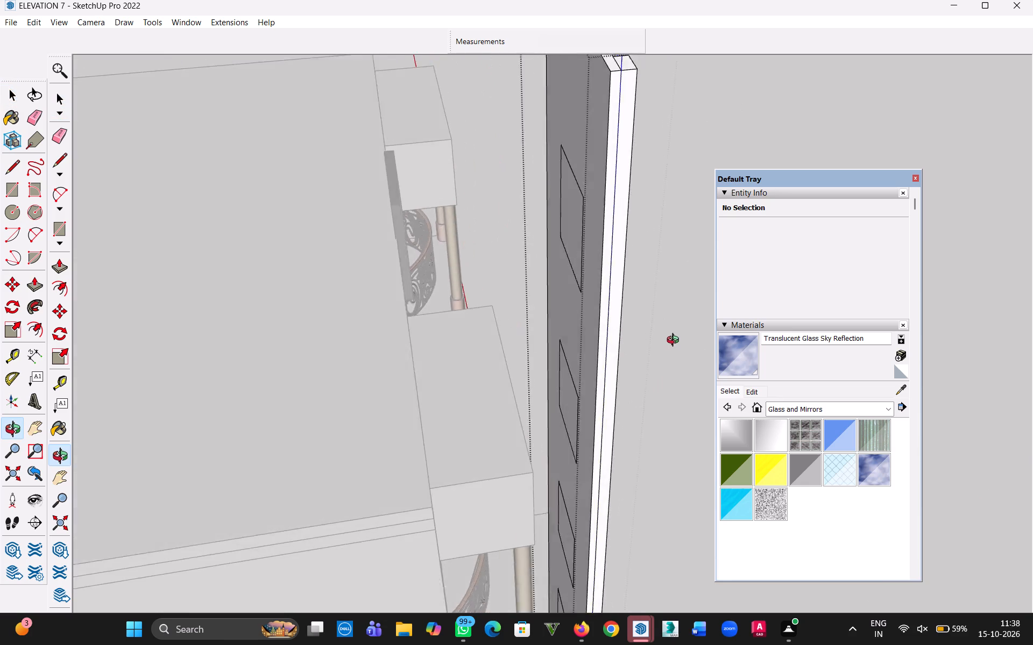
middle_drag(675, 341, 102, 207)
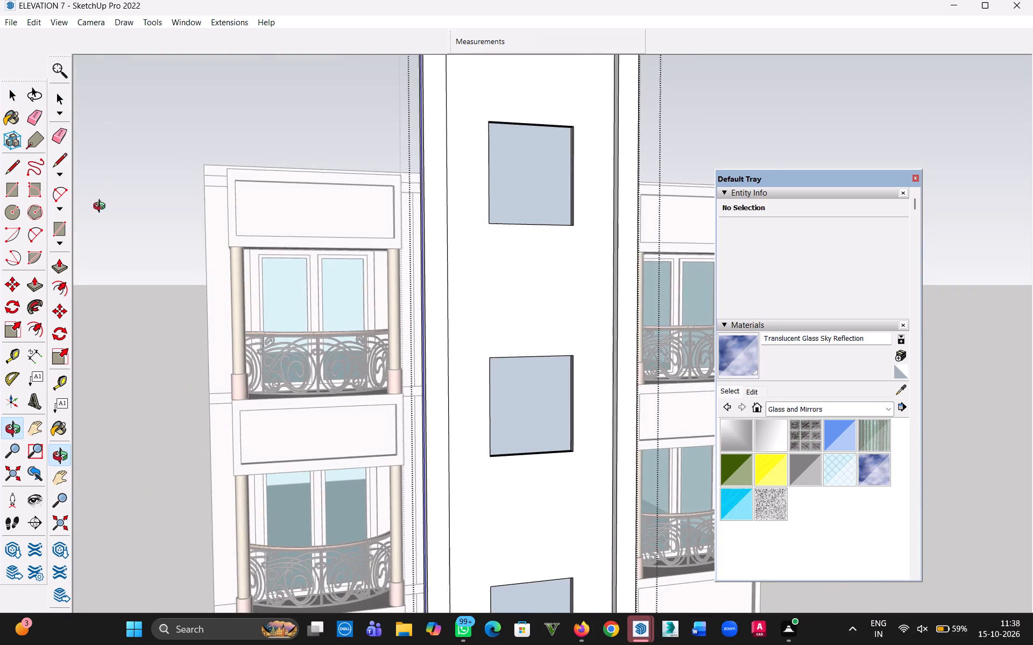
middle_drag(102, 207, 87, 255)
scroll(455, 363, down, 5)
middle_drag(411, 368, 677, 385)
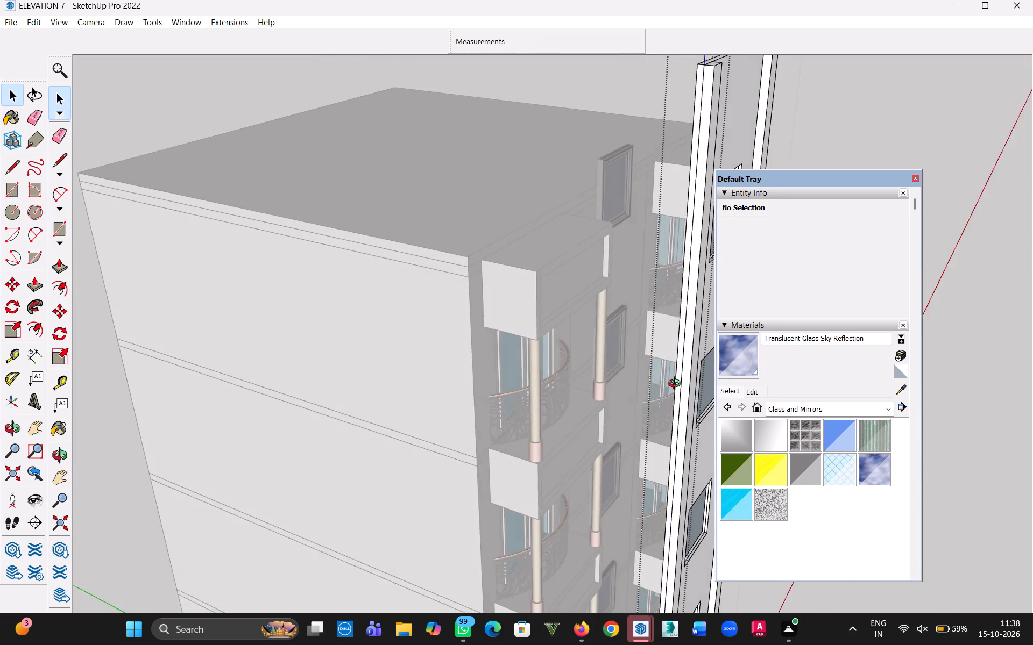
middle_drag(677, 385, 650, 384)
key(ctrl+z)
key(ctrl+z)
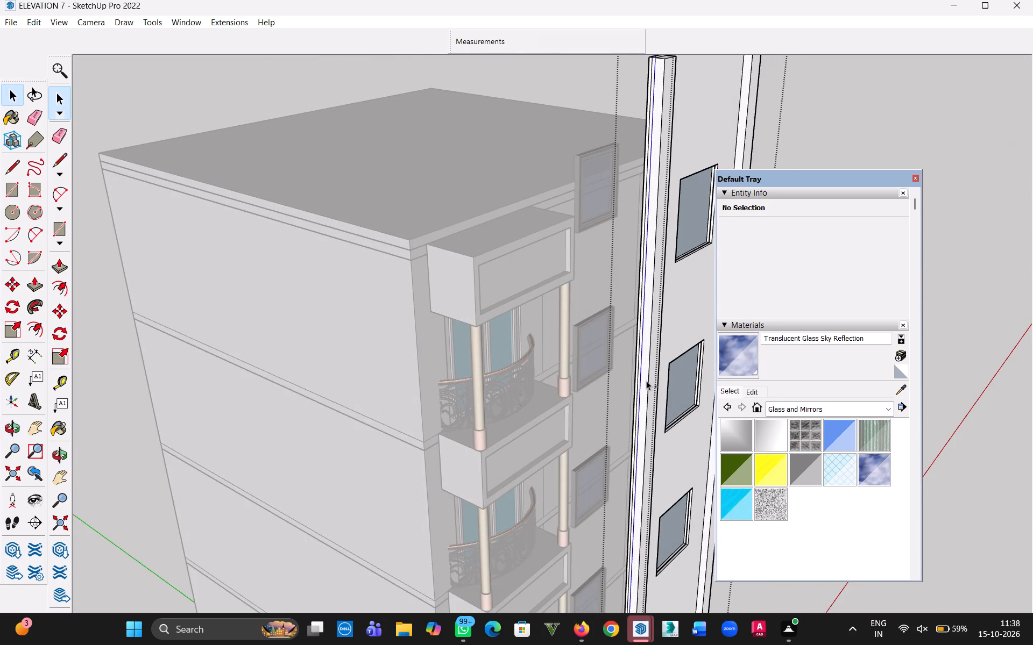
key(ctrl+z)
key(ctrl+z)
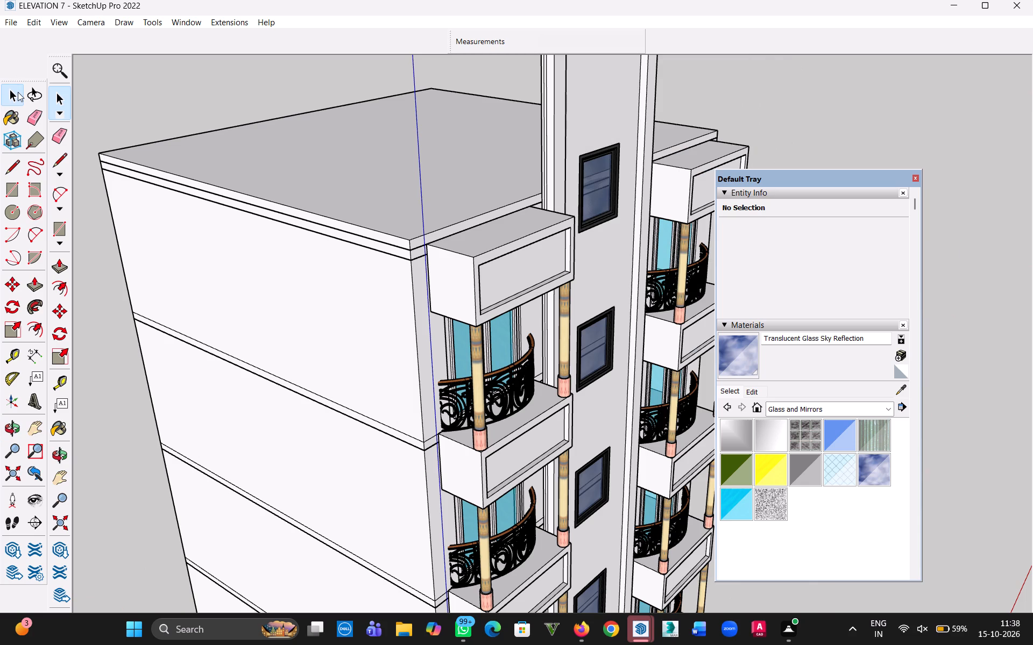
Group the central panel together with its five windows.
click(192, 70)
scroll(673, 239, down, 7)
middle_drag(659, 272, 422, 197)
click(569, 120)
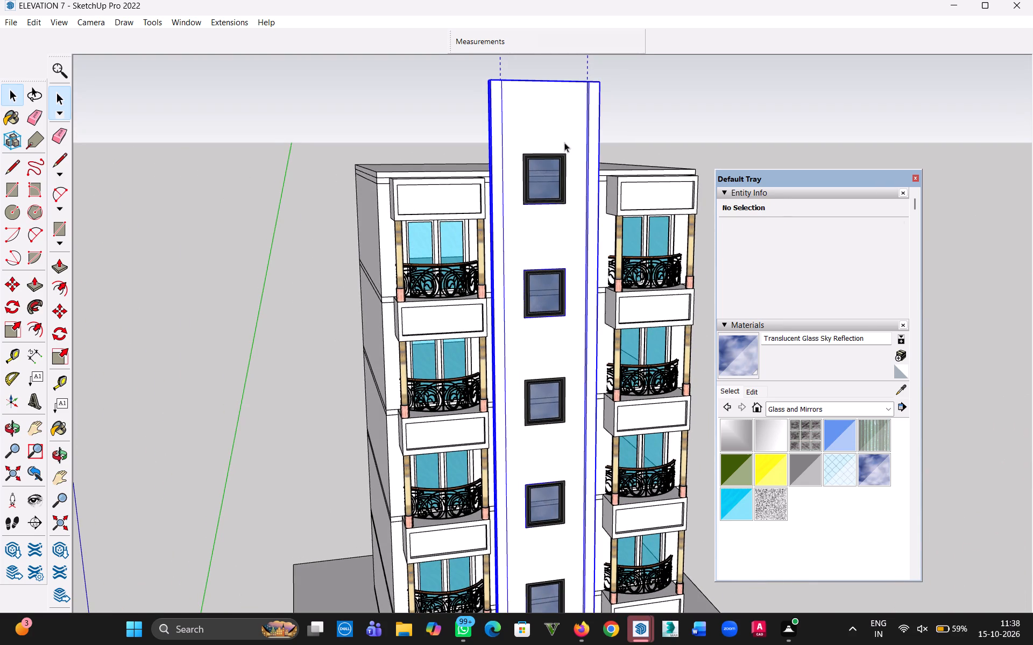
ctrl+click(554, 188)
ctrl+click(551, 292)
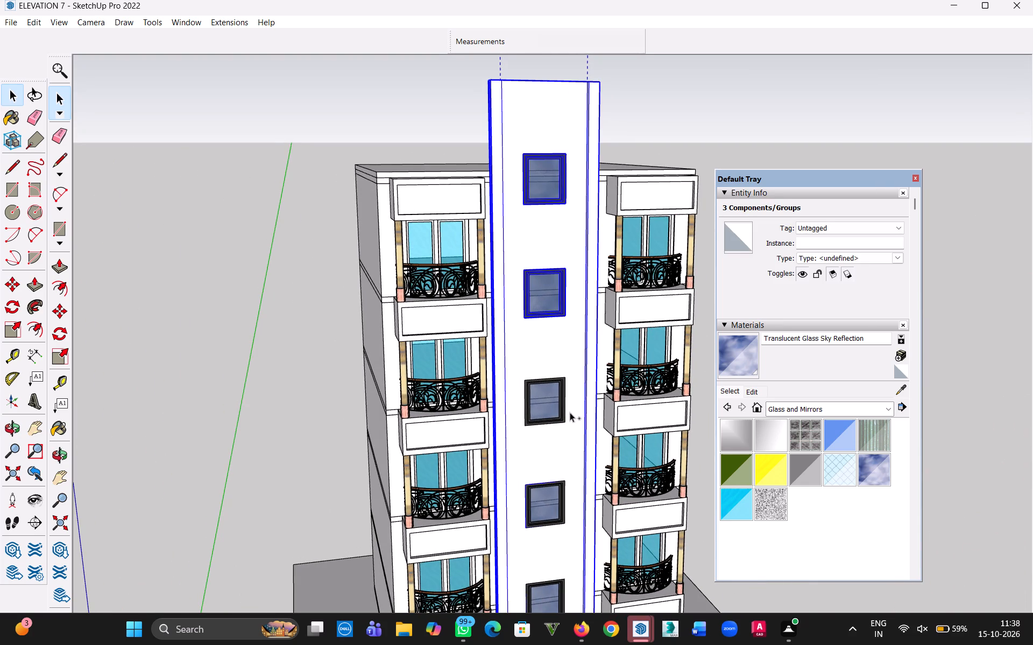
ctrl+click(536, 408)
ctrl+click(541, 498)
key(h)
drag(585, 507, 591, 468)
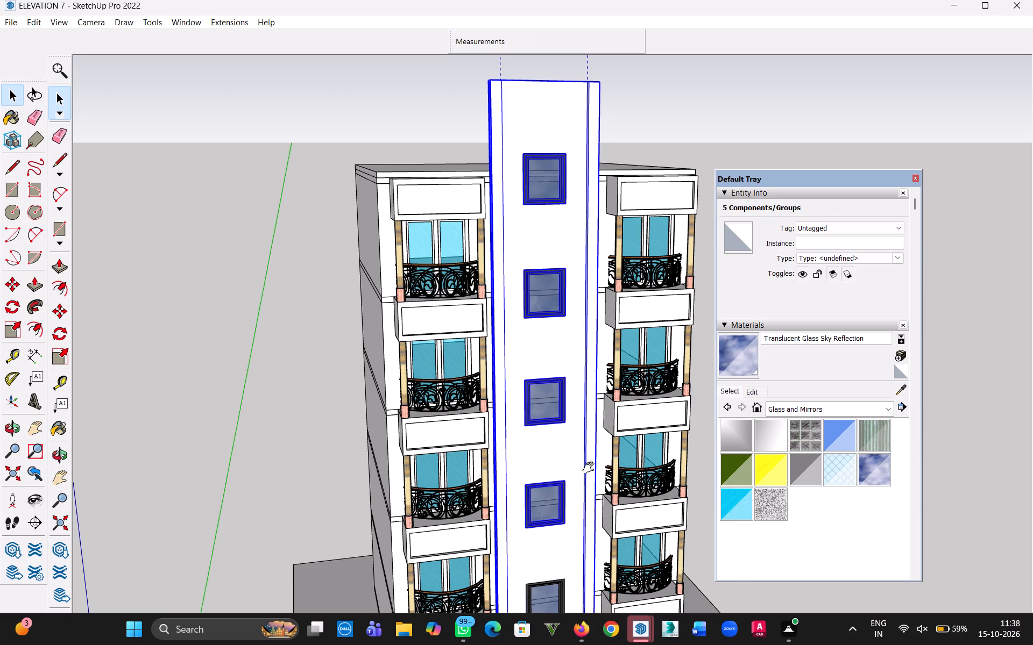
drag(591, 468, 573, 298)
key(Escape)
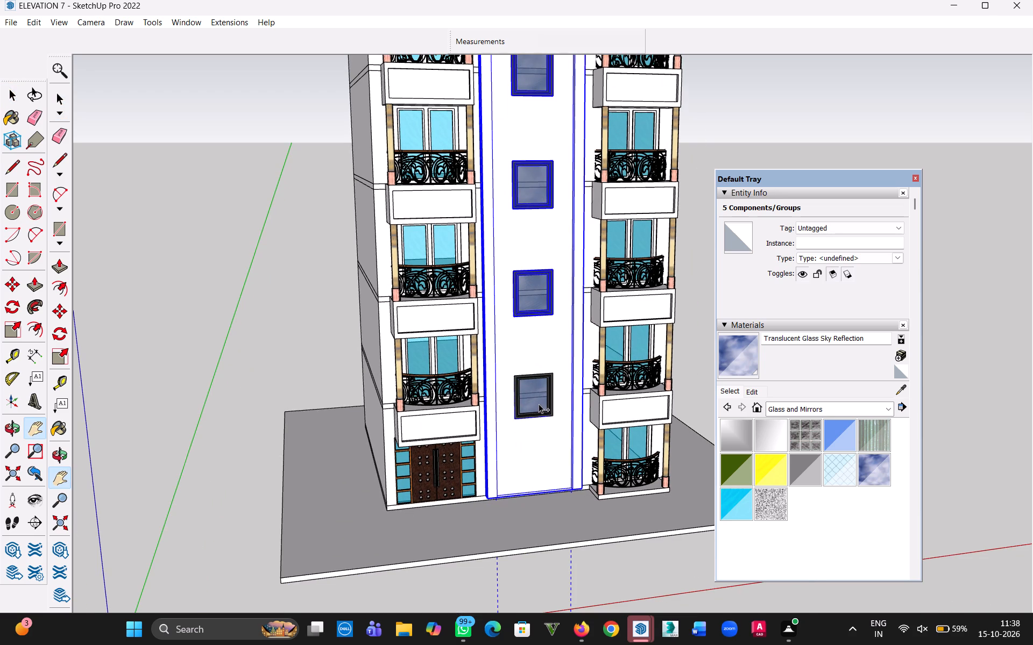
ctrl+click(539, 405)
right_click(539, 405)
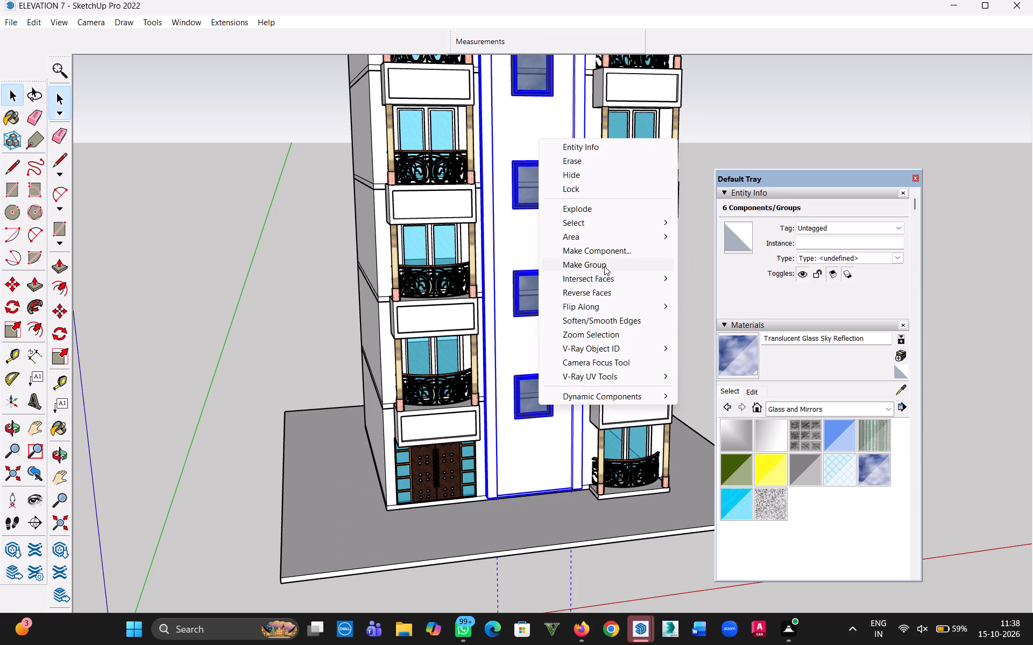
click(604, 267)
click(248, 254)
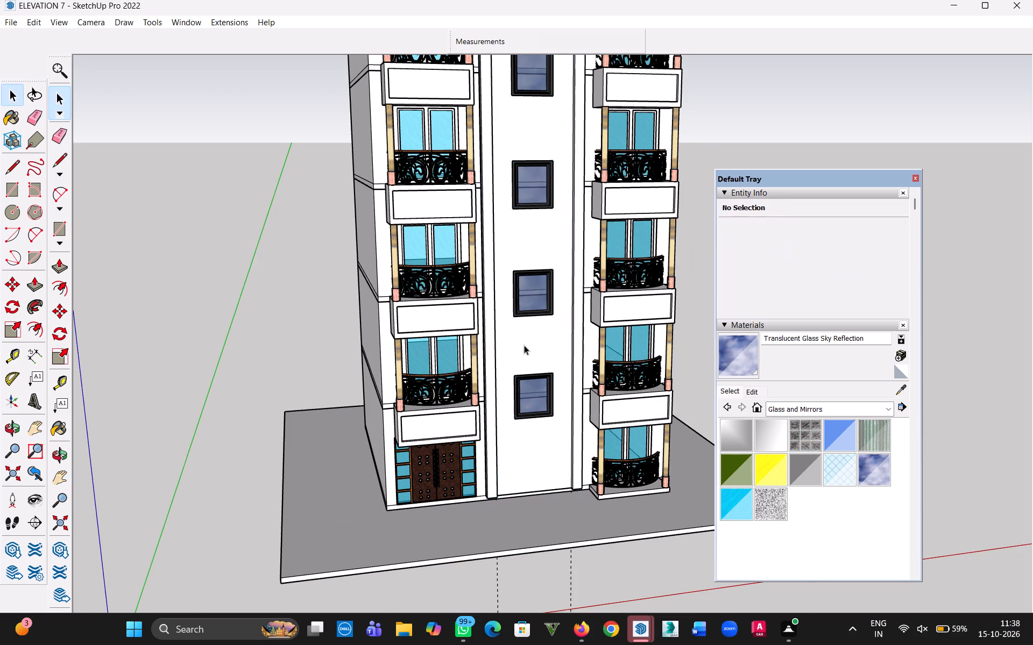
Move the grouped central panel with its windows about 30' 3 1/4" straight out in front of the facade.
click(528, 356)
key(m)
click(515, 348)
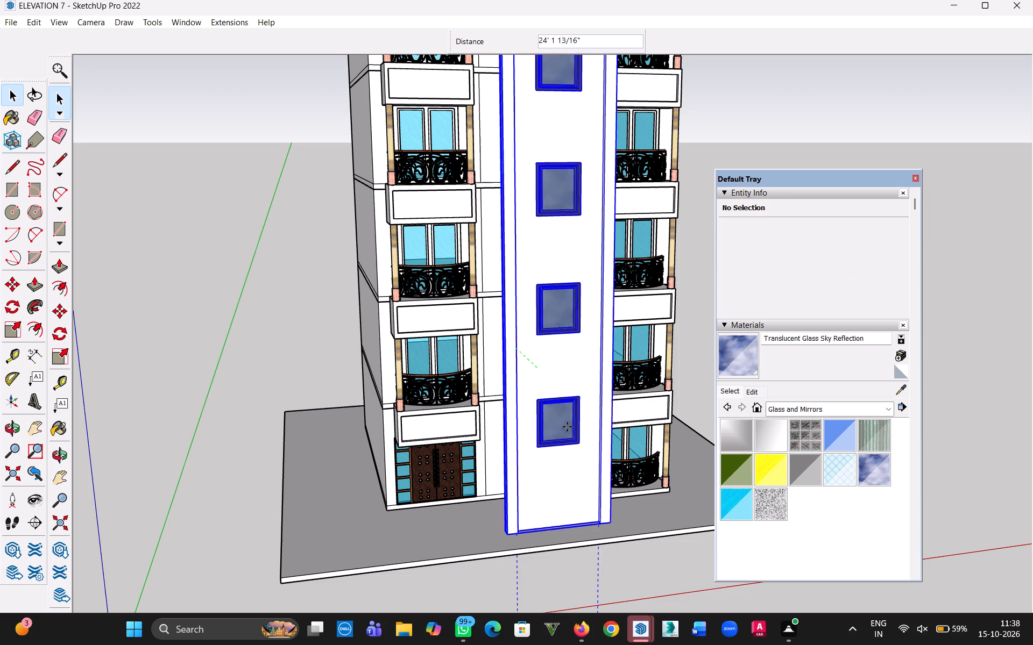
click(586, 446)
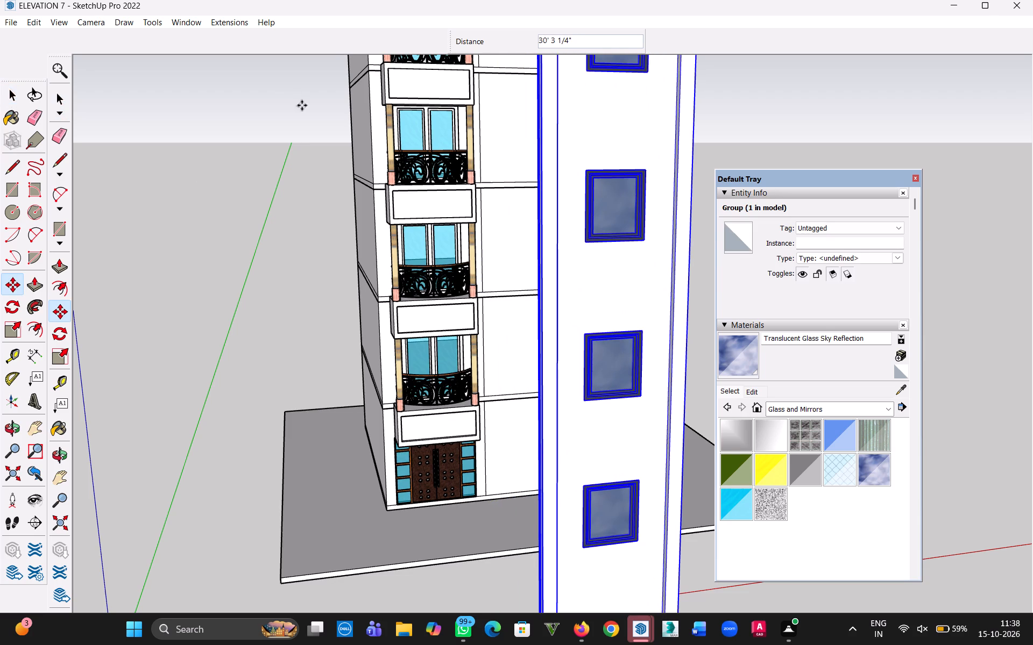
click(10, 98)
click(166, 212)
scroll(335, 241, down, 9)
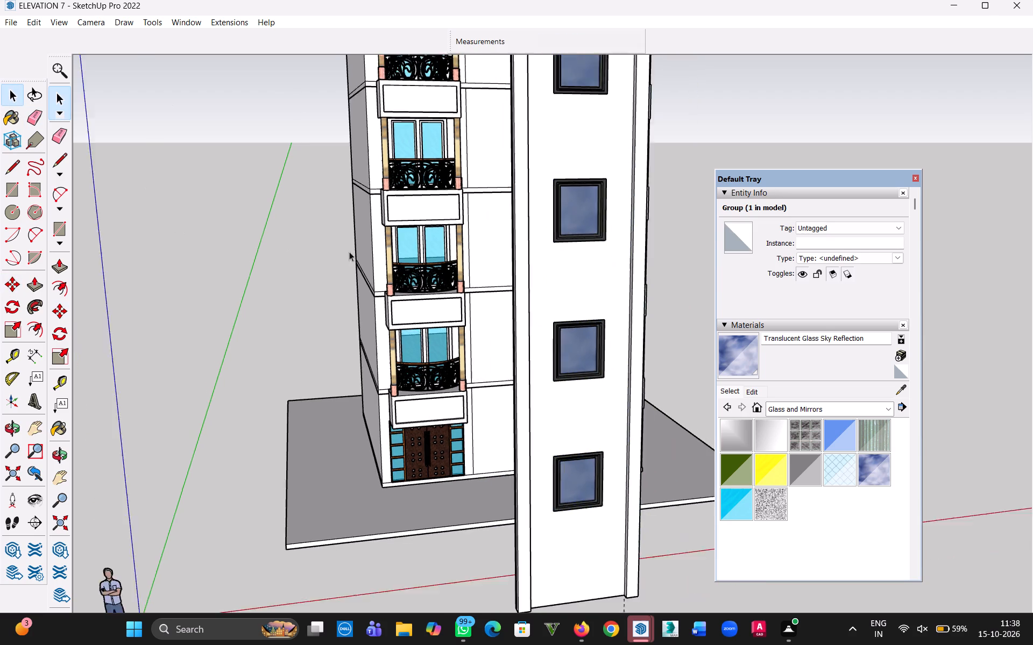
scroll(349, 252, down, 5)
middle_drag(409, 255, 650, 438)
middle_drag(652, 436, 679, 426)
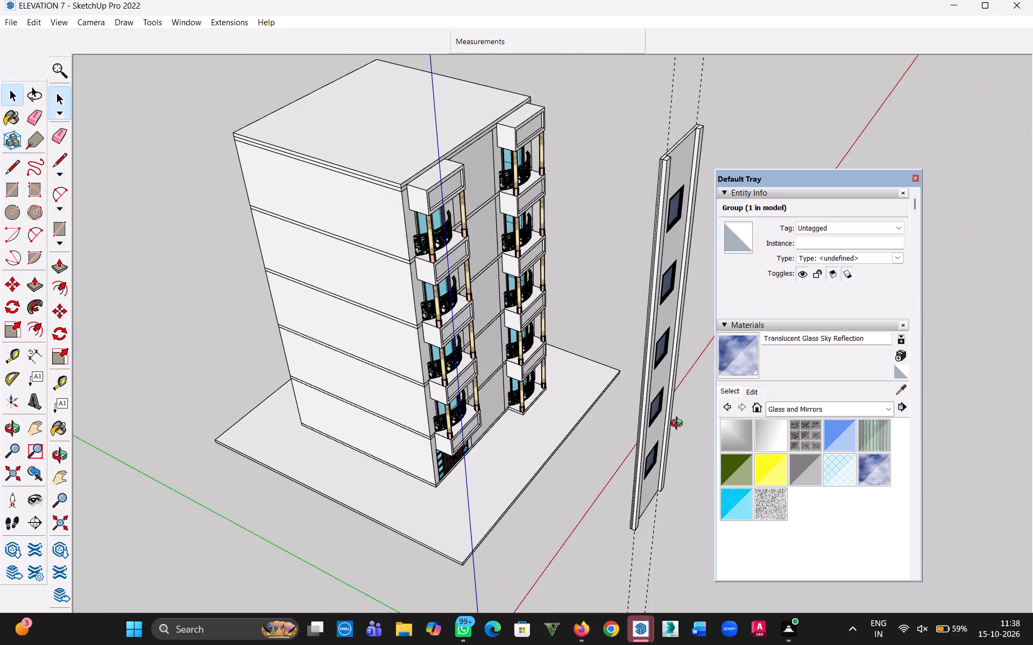
Open the grouped central panel down to its geometry and delete the extra vertical edge on one side face.
key(h)
drag(632, 424, 322, 417)
middle_drag(349, 410, 544, 385)
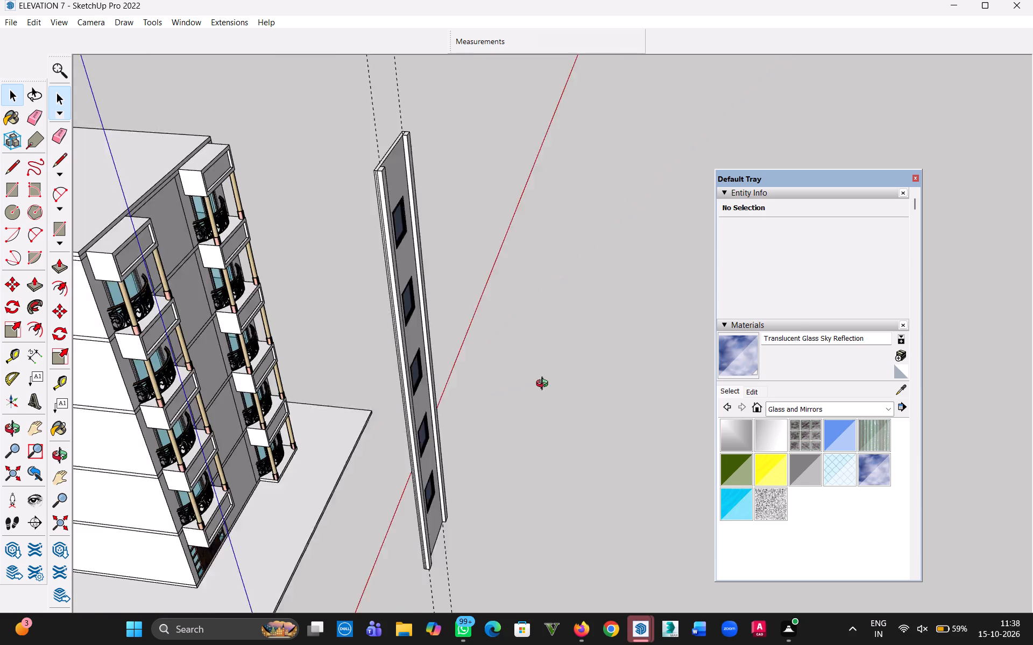
middle_drag(544, 385, 601, 382)
middle_drag(617, 378, 715, 352)
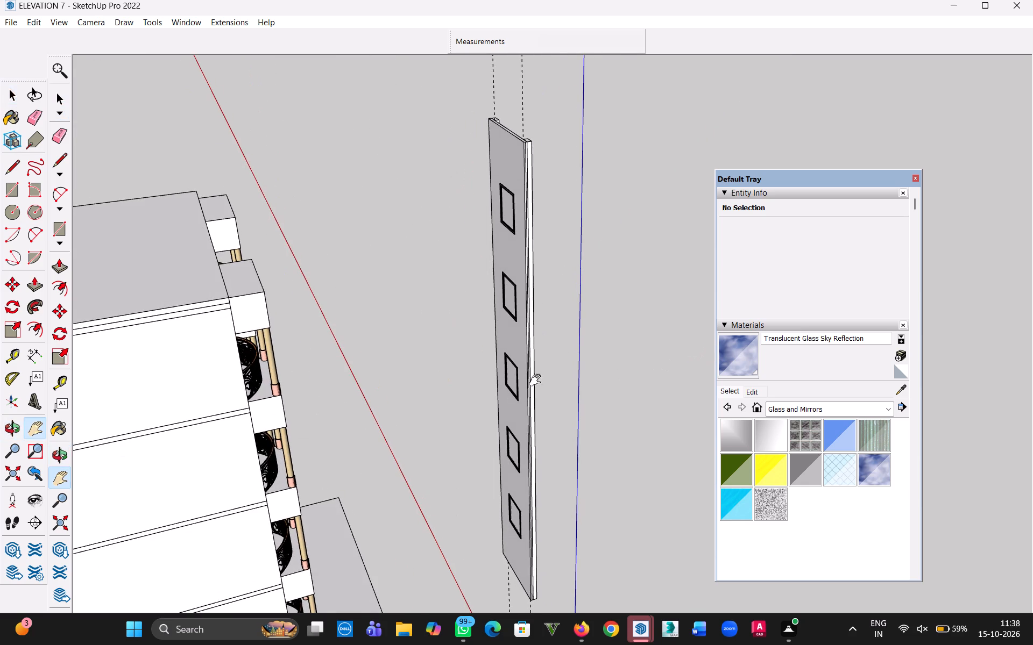
scroll(515, 400, up, 20)
scroll(515, 400, up, 1)
middle_drag(533, 418, 724, 321)
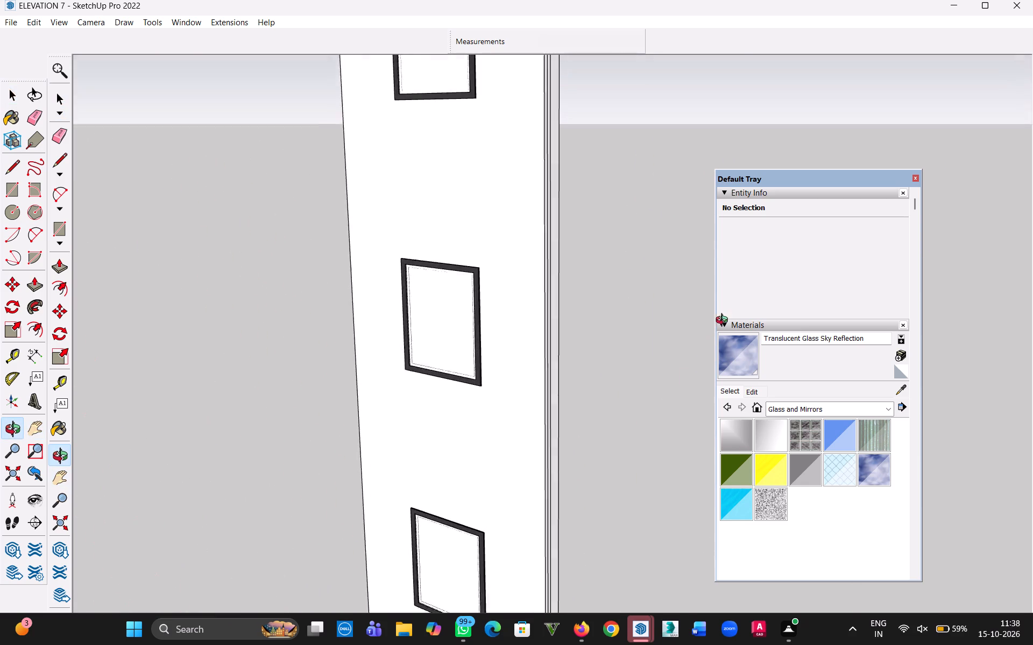
middle_drag(724, 321, 738, 305)
click(447, 322)
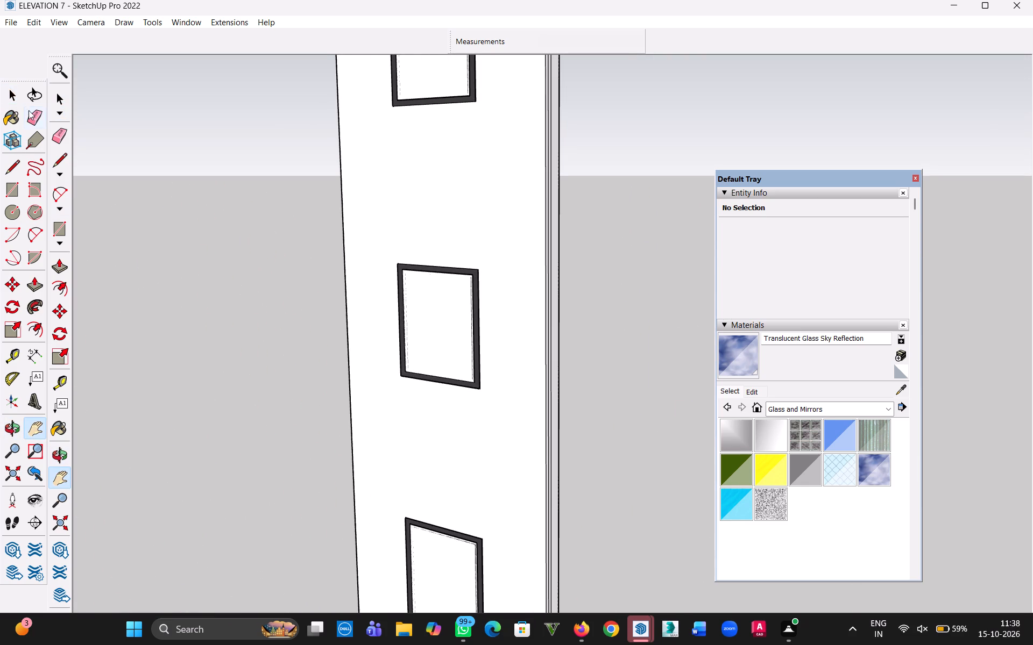
click(15, 98)
click(527, 298)
middle_drag(617, 375, 399, 407)
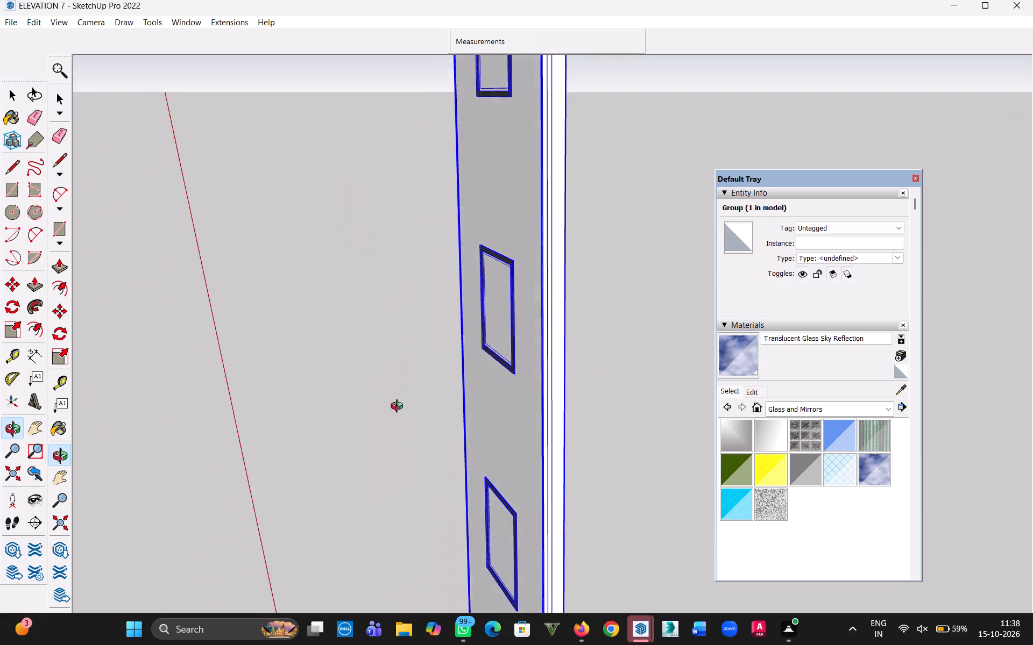
middle_drag(399, 407, 347, 415)
double_click(558, 352)
scroll(547, 364, up, 2)
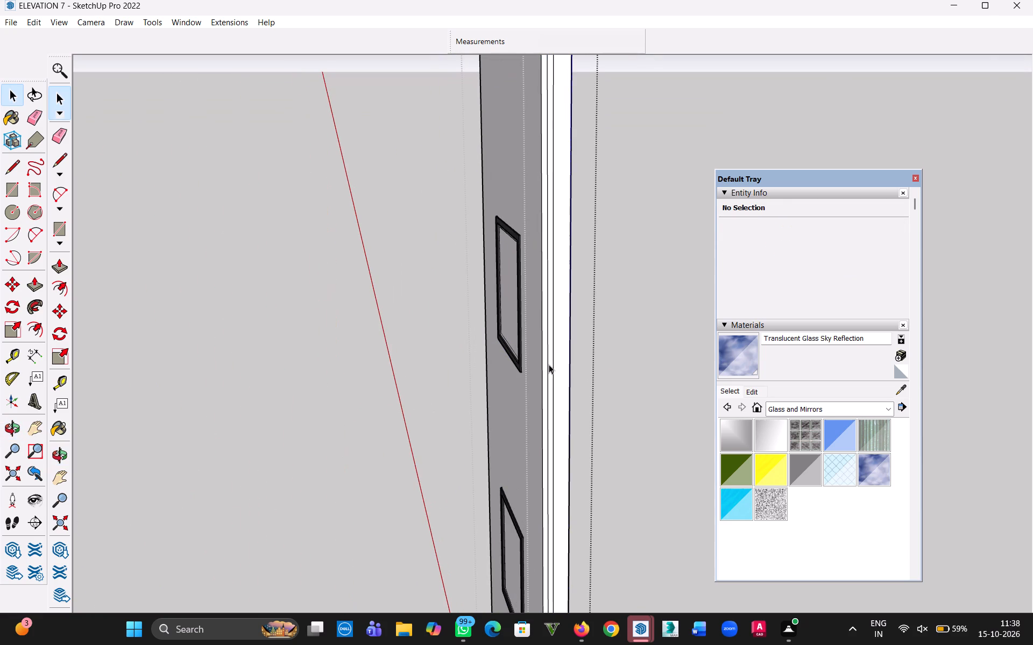
click(549, 365)
click(549, 365)
click(547, 365)
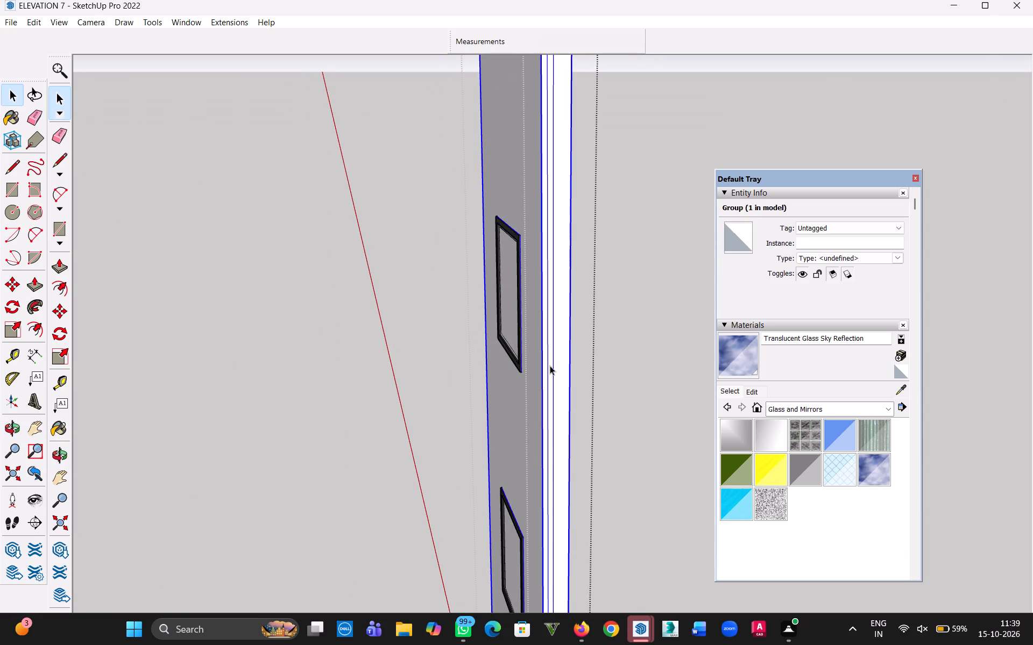
double_click(550, 365)
click(547, 365)
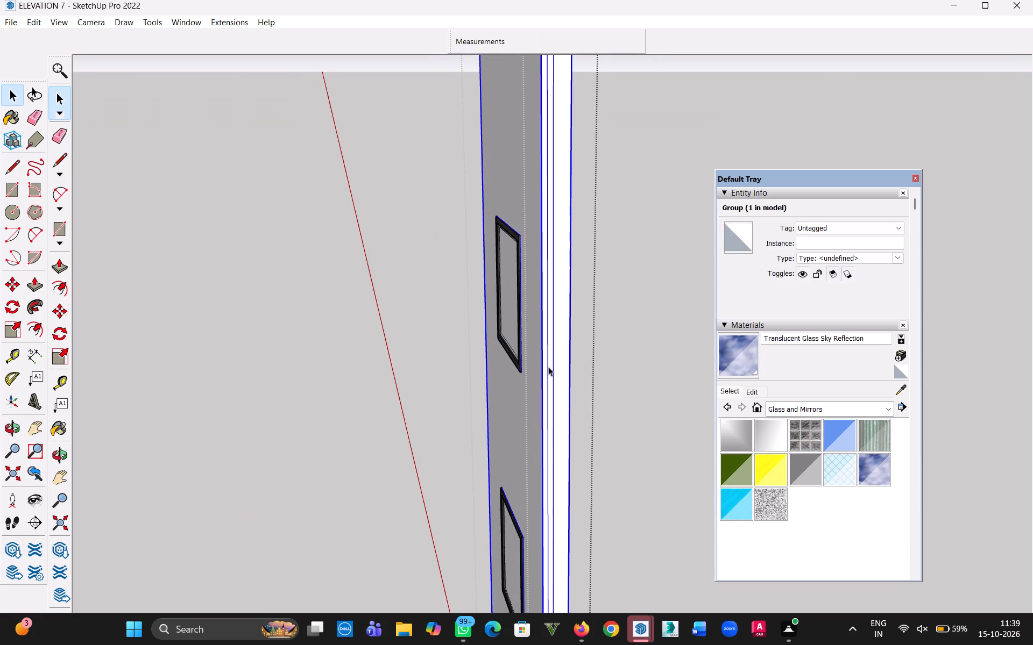
triple_click(548, 367)
click(549, 367)
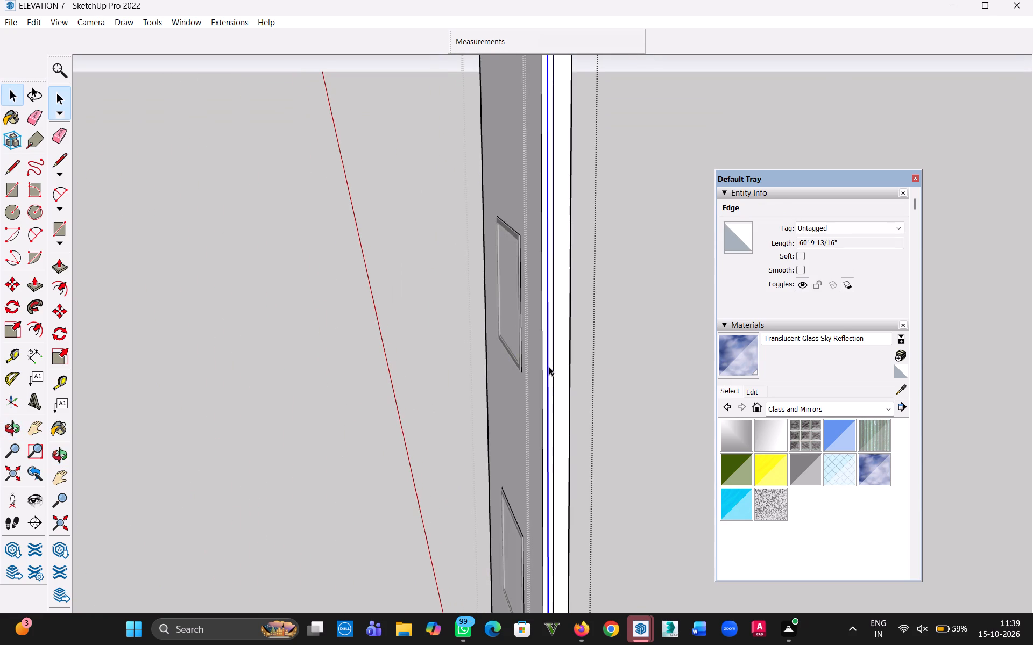
key(Delete)
Delete the extra vertical edge on the central panel's opposite side face.
scroll(550, 386, down, 14)
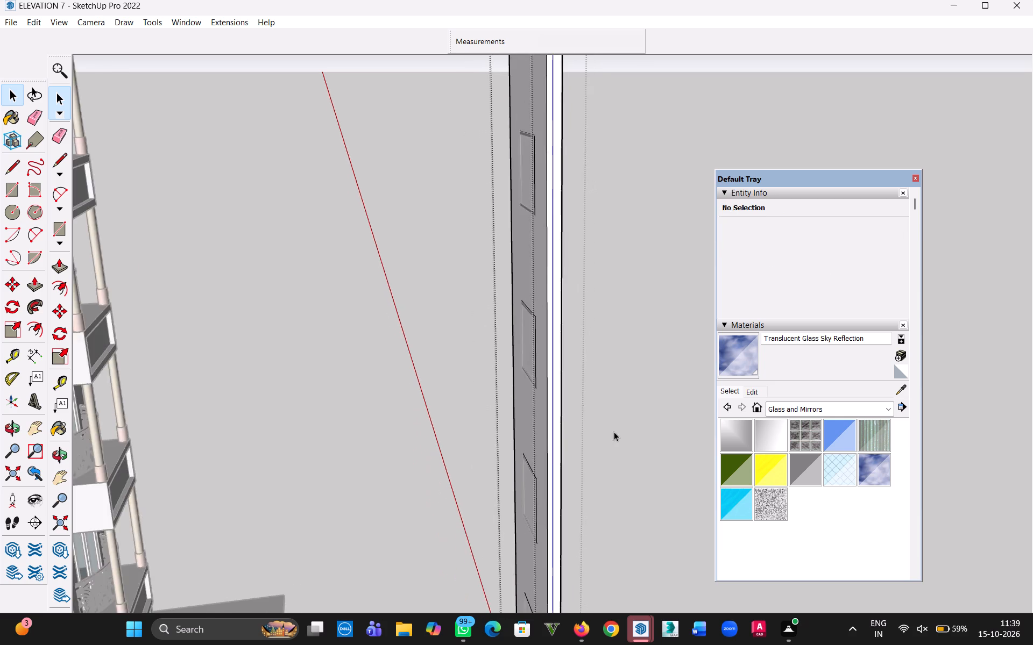
middle_drag(615, 430, 251, 465)
middle_drag(590, 386, 404, 440)
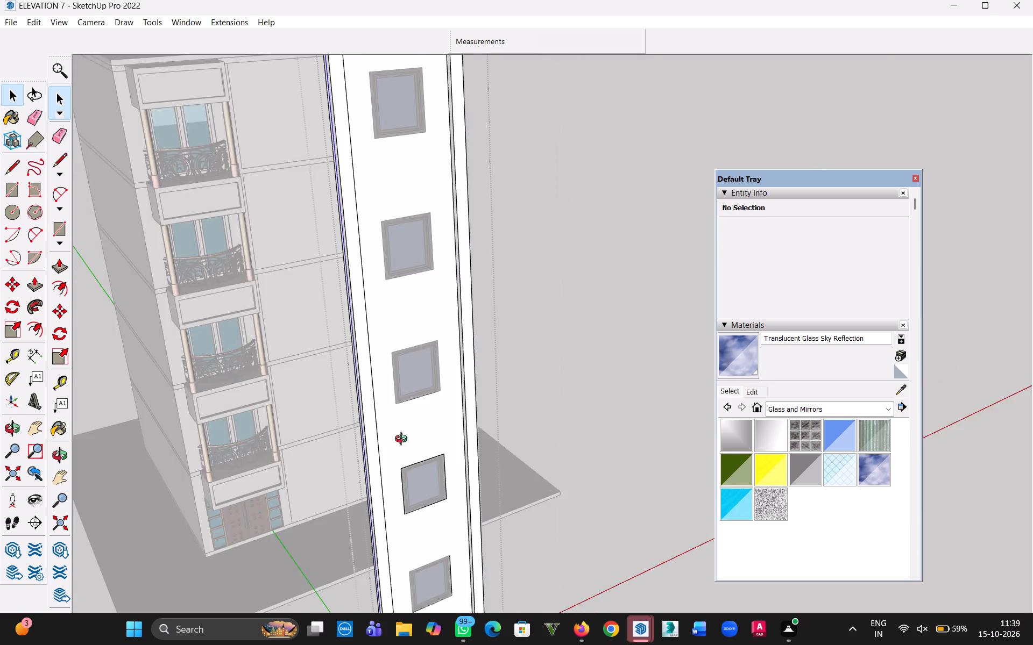
middle_drag(404, 440, 87, 469)
scroll(277, 344, up, 14)
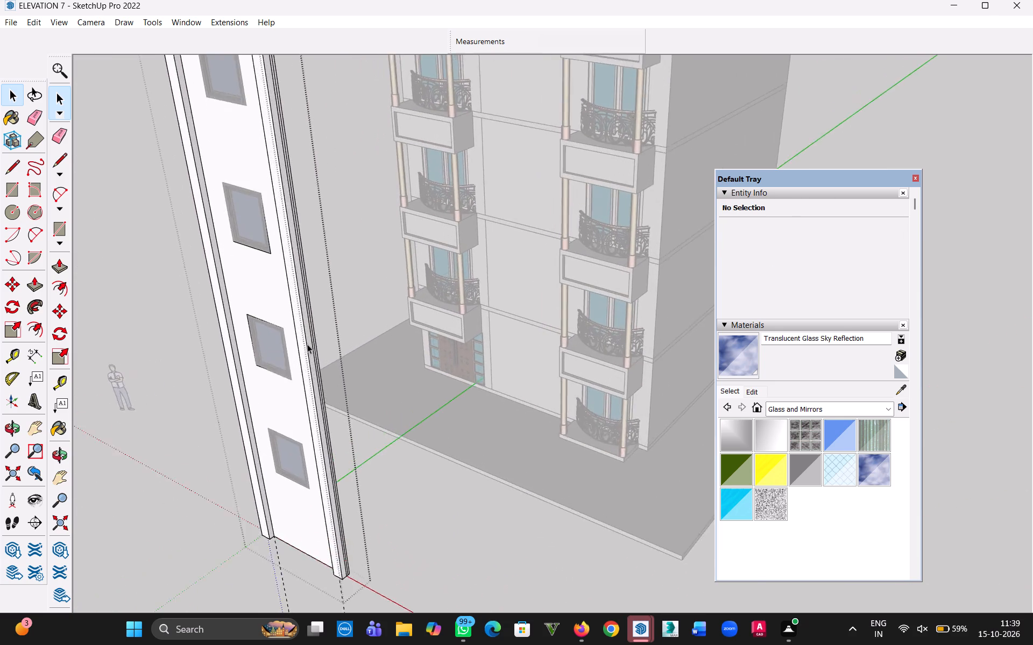
scroll(307, 344, up, 20)
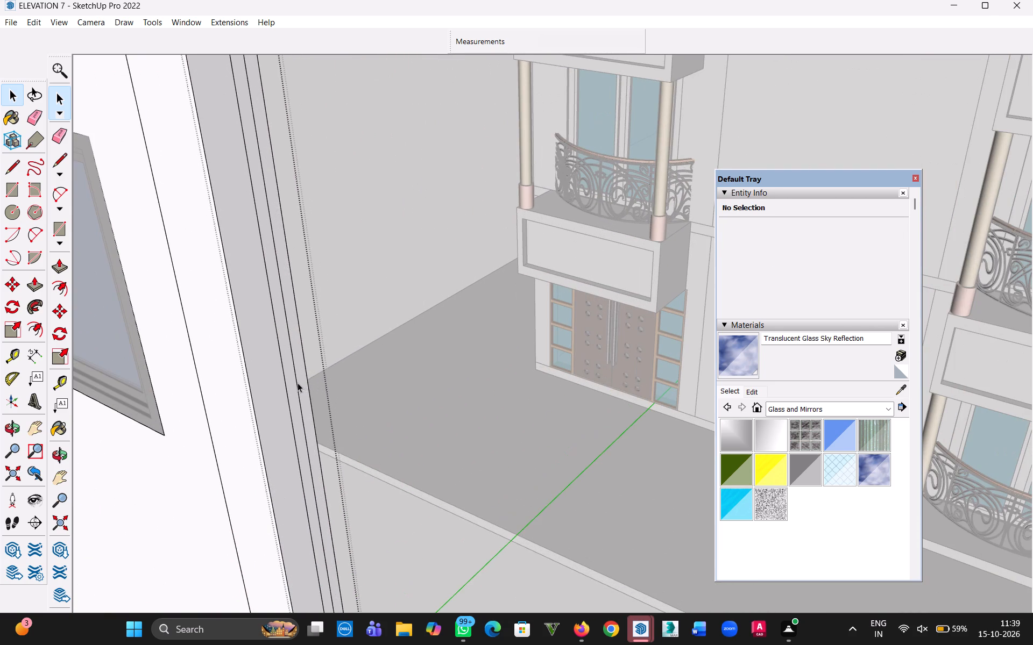
click(297, 383)
key(Delete)
Delete the faces covering the lower three window openings on the back of the central panel.
scroll(299, 384, down, 20)
scroll(299, 384, down, 2)
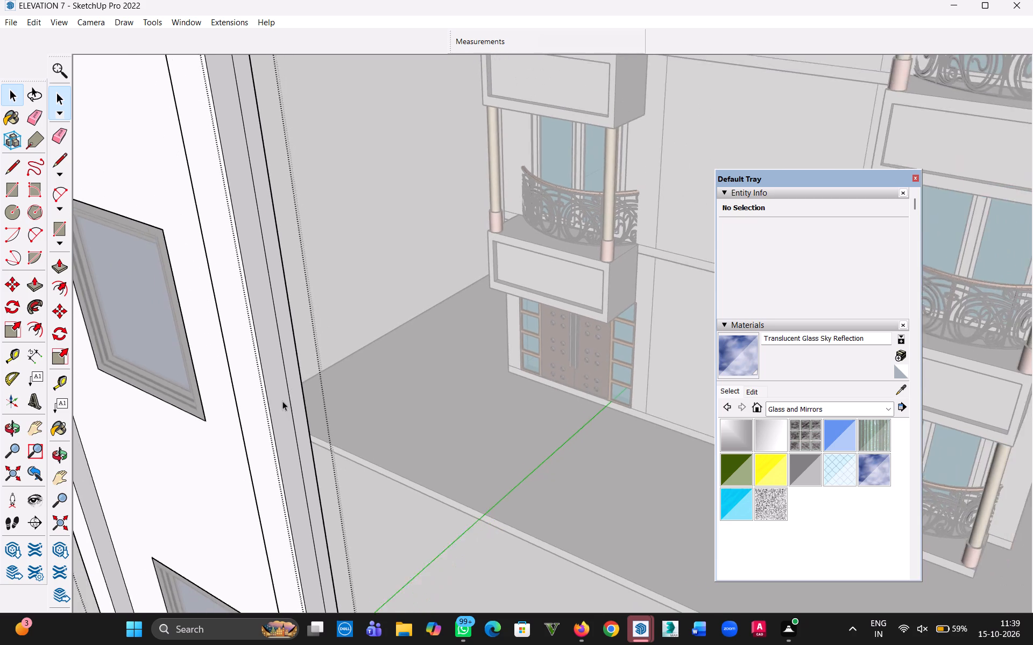
scroll(282, 401, down, 20)
scroll(282, 401, down, 8)
middle_drag(347, 369, 99, 433)
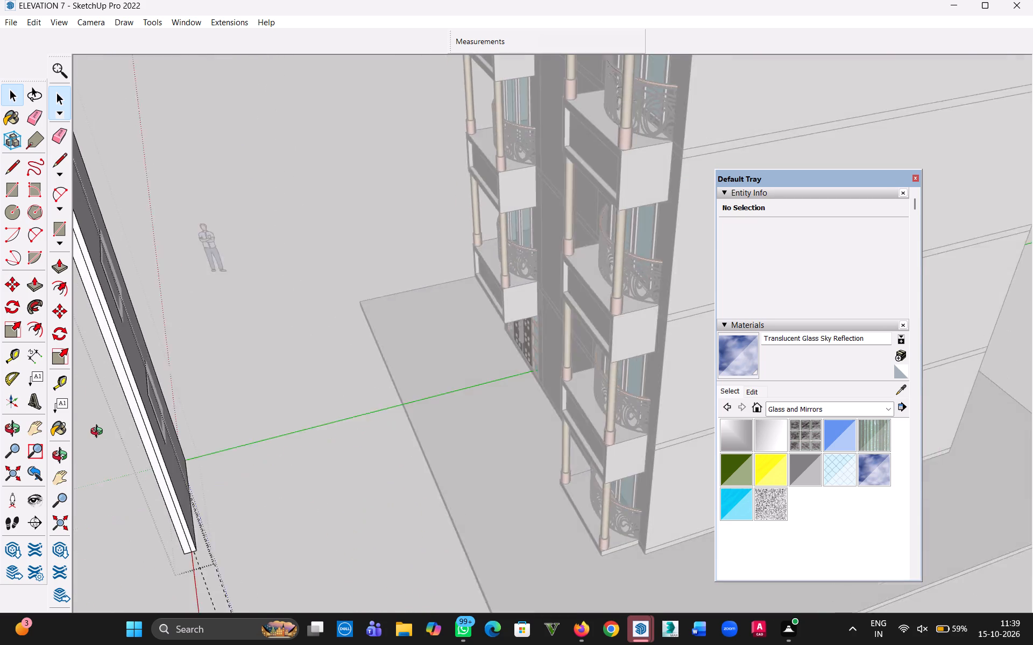
middle_drag(99, 433, 88, 433)
key(h)
drag(296, 415, 548, 483)
middle_drag(536, 455, 393, 468)
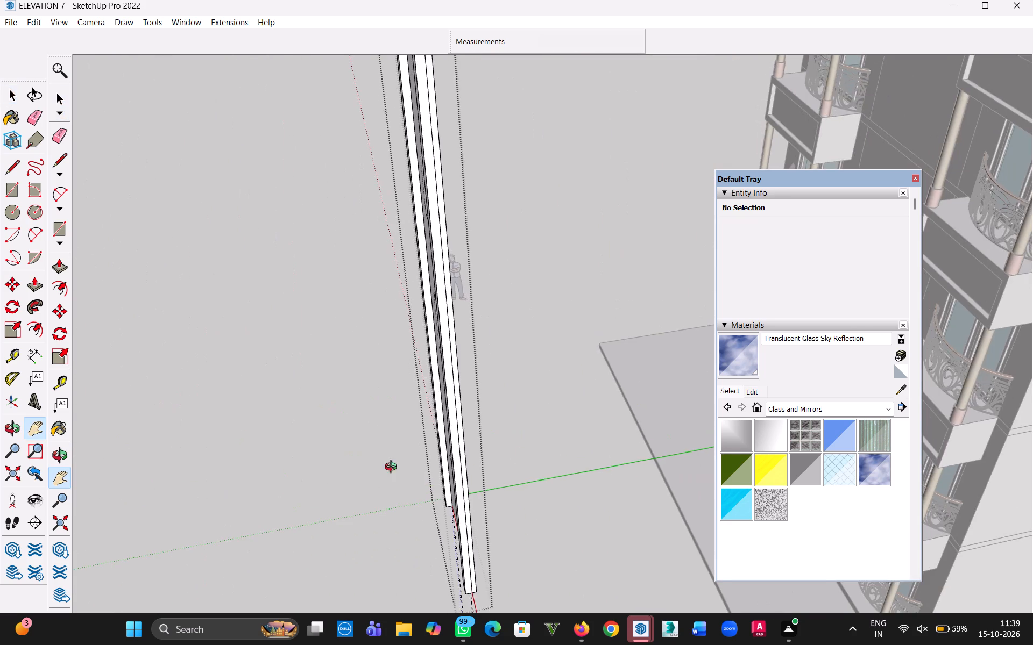
middle_drag(393, 468, 258, 464)
scroll(368, 304, up, 19)
key(Escape)
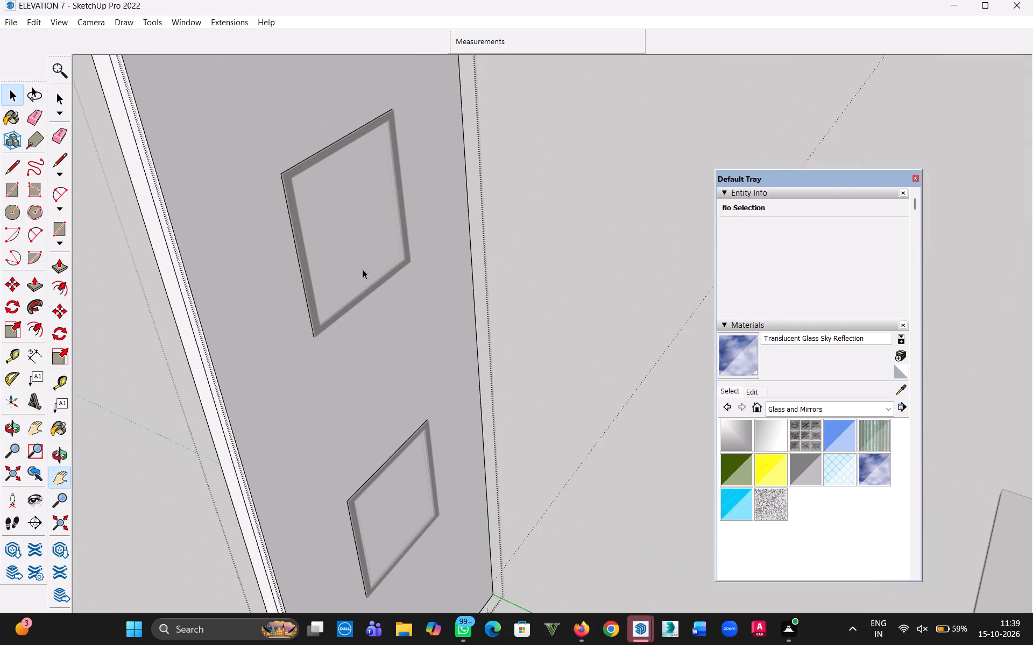
click(351, 249)
key(Delete)
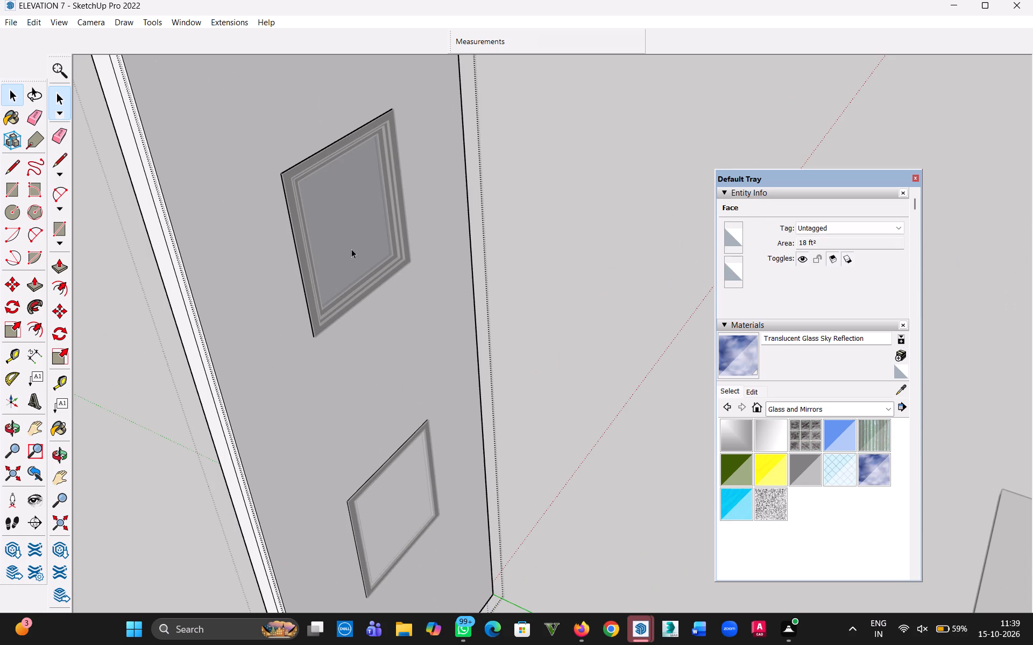
click(402, 511)
key(Delete)
scroll(379, 312, down, 12)
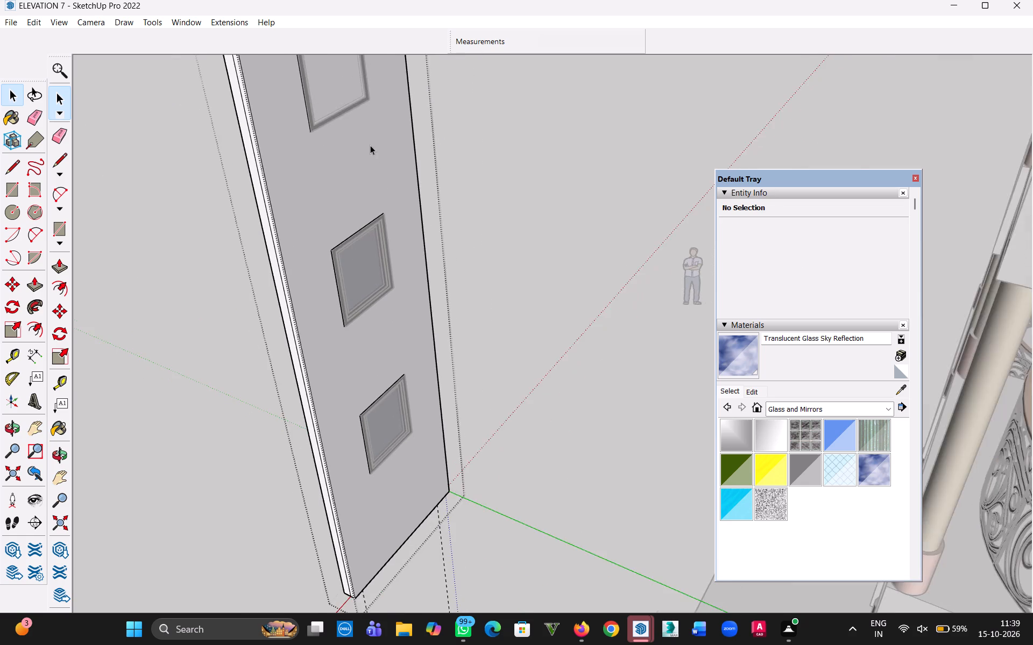
click(326, 85)
key(Delete)
Delete the faces covering the remaining two upper window openings on the back of the central panel.
key(h)
drag(387, 202, 423, 493)
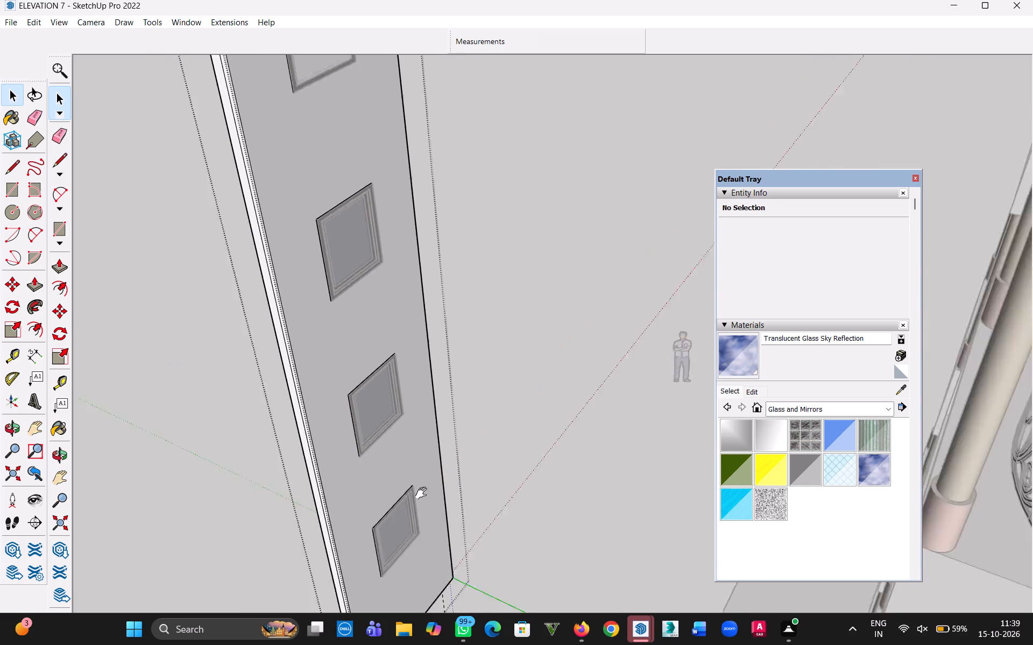
drag(423, 493, 429, 525)
key(Escape)
click(359, 278)
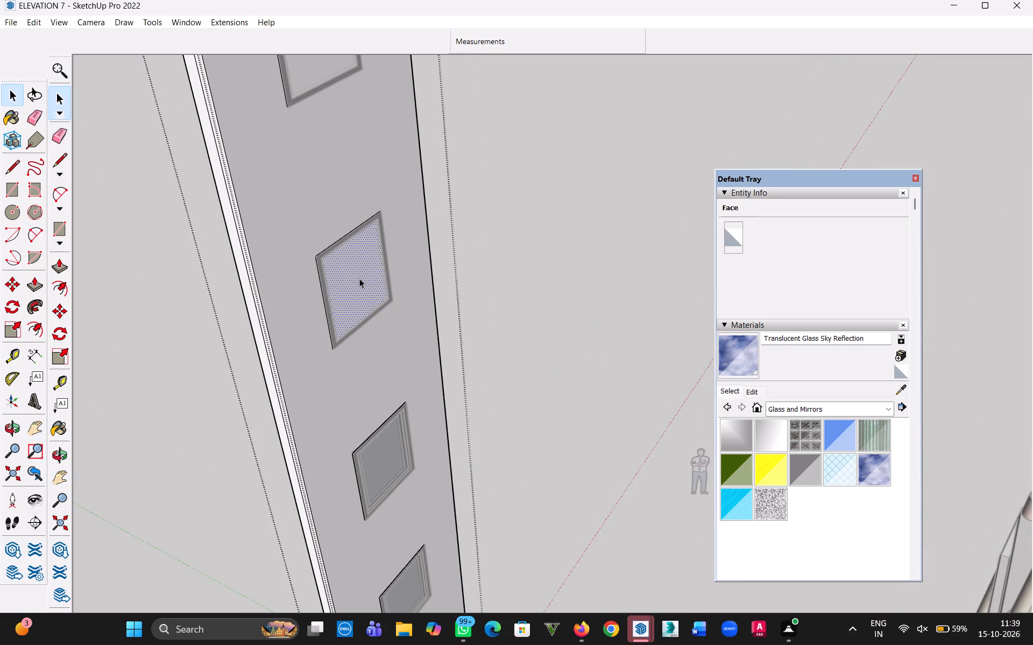
key(Delete)
drag(357, 185, 384, 197)
key(h)
drag(379, 174, 445, 479)
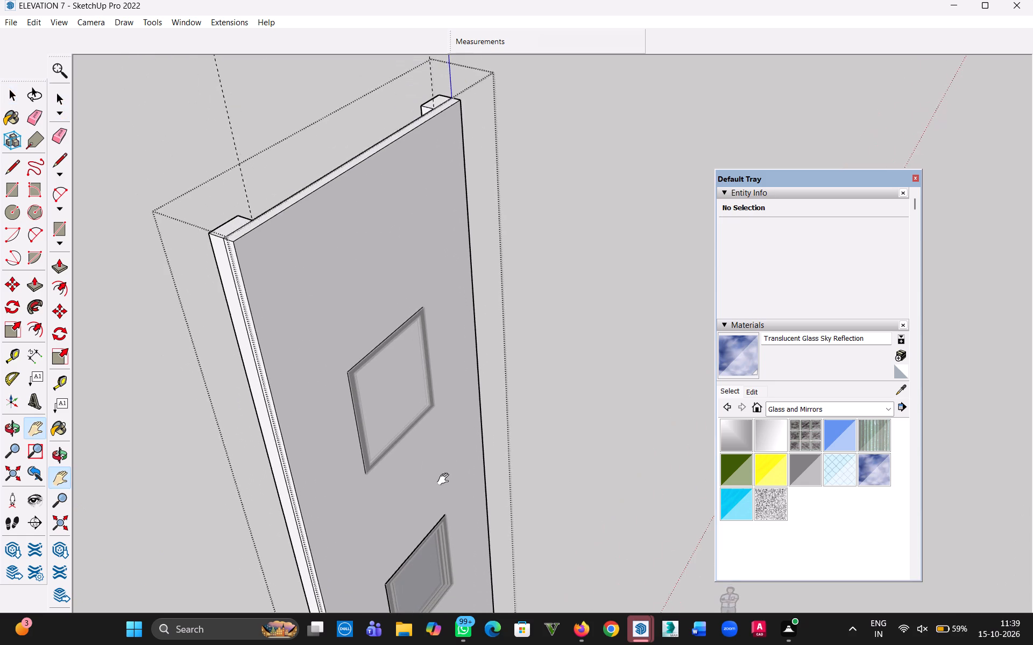
drag(445, 479, 445, 479)
key(Escape)
click(376, 349)
key(Delete)
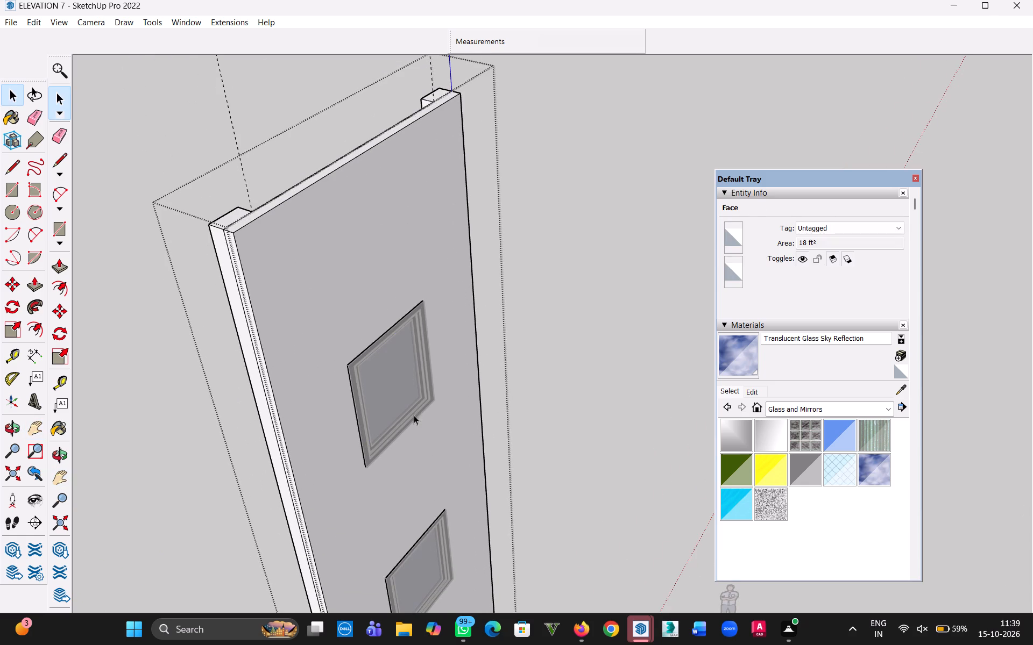
Push/Pull the central panel's back face outward by about 1' 5 15/16" to thicken the panel.
key(p)
click(324, 308)
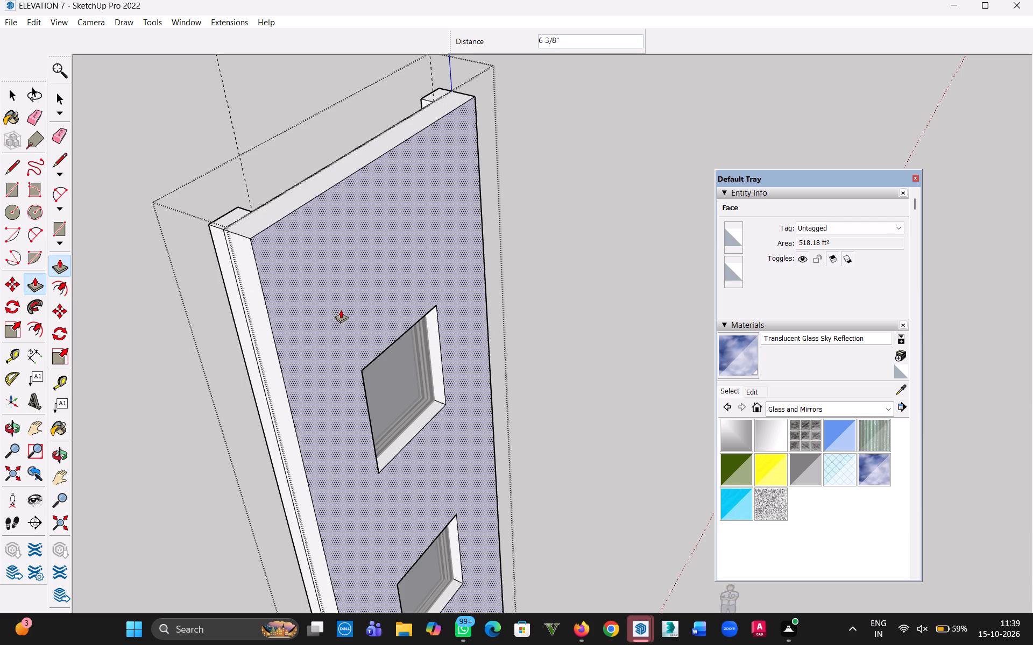
click(367, 316)
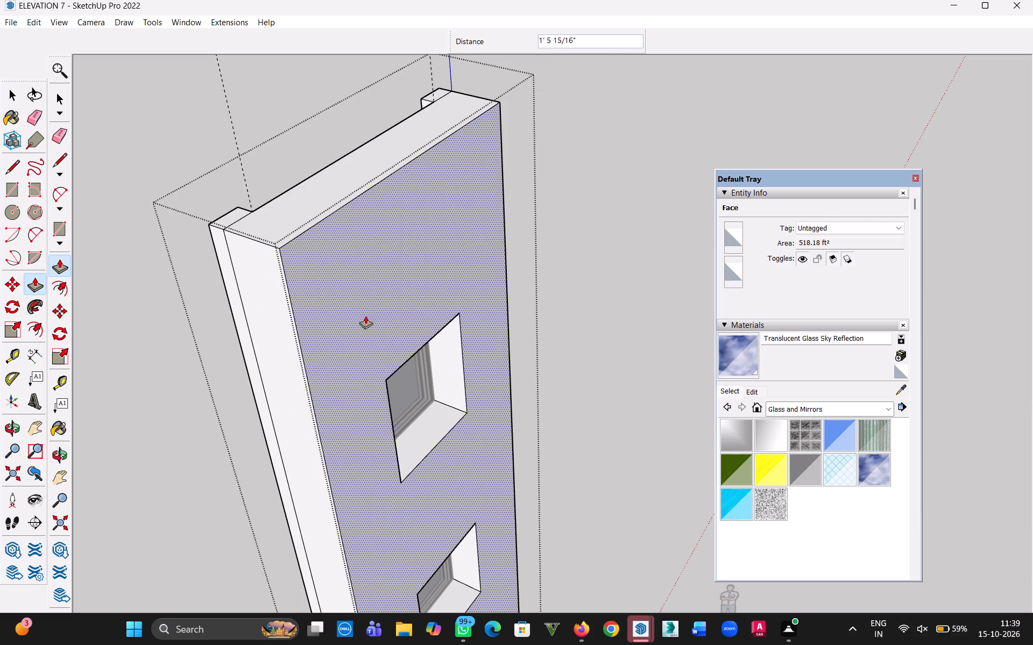
Delete the vertical edge dividing the thickened central panel's side face, inside the nested panel group.
click(16, 93)
click(122, 102)
middle_drag(161, 255, 449, 322)
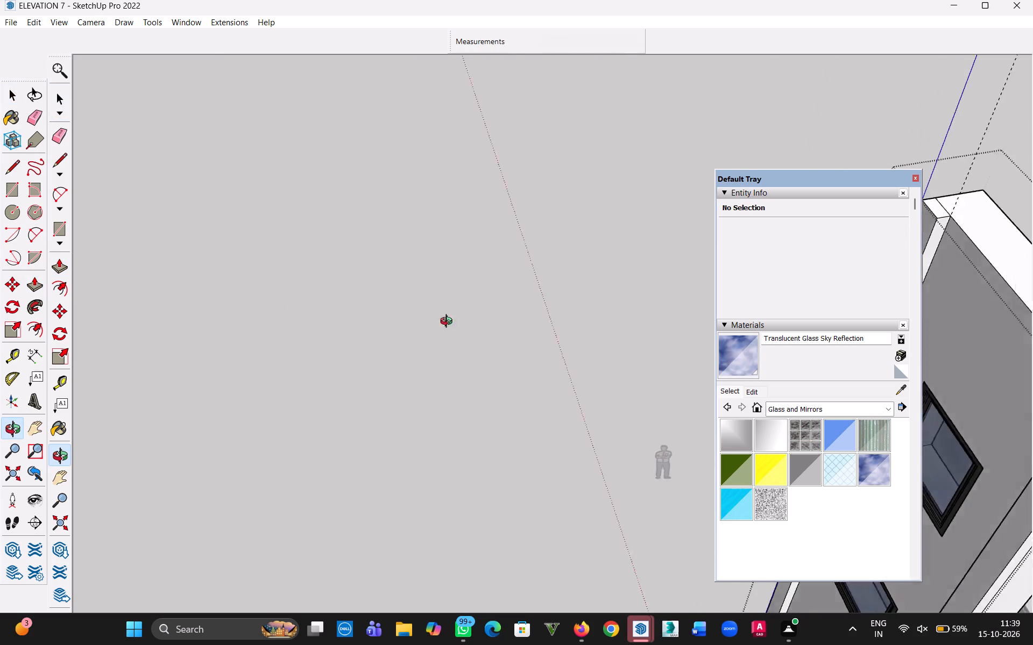
middle_drag(449, 322, 532, 307)
scroll(596, 358, down, 5)
key(h)
drag(608, 383, 209, 392)
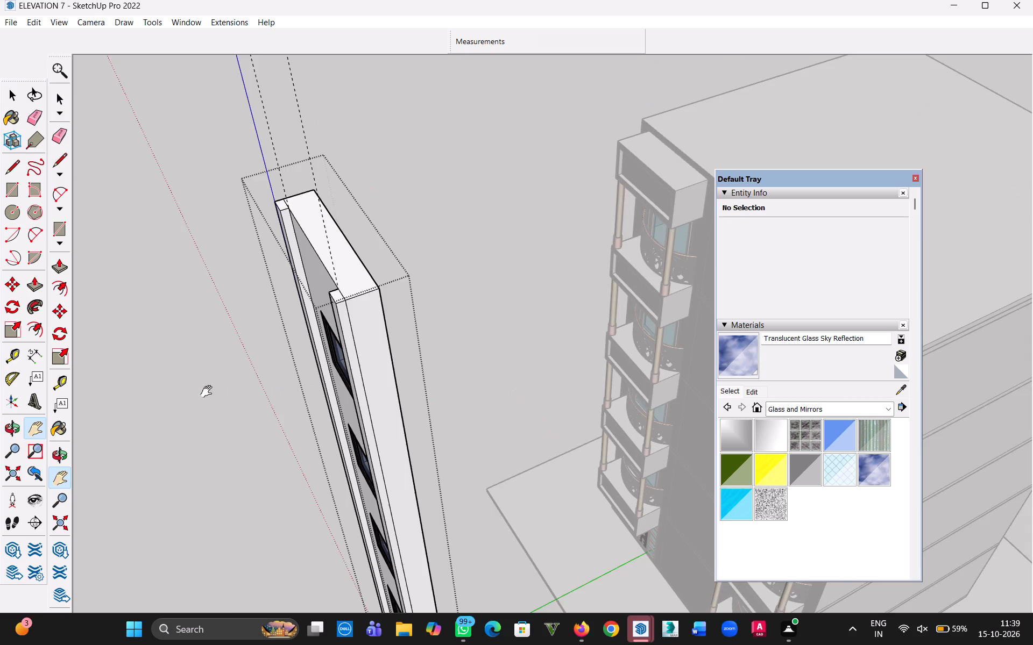
drag(209, 392, 304, 335)
middle_drag(305, 330, 485, 443)
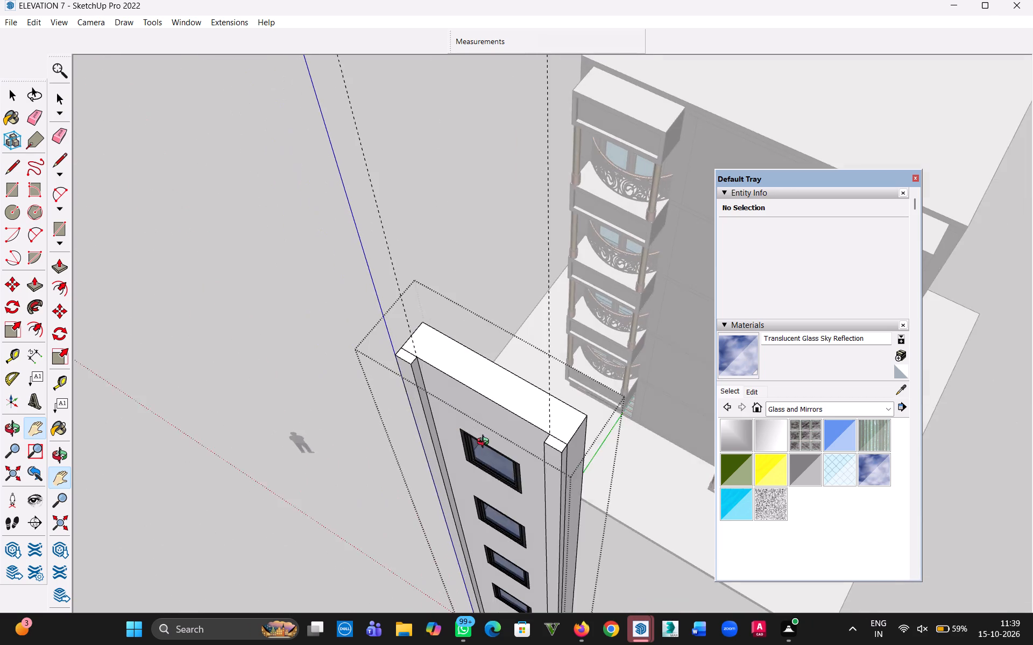
middle_drag(485, 443, 366, 305)
scroll(450, 291, up, 4)
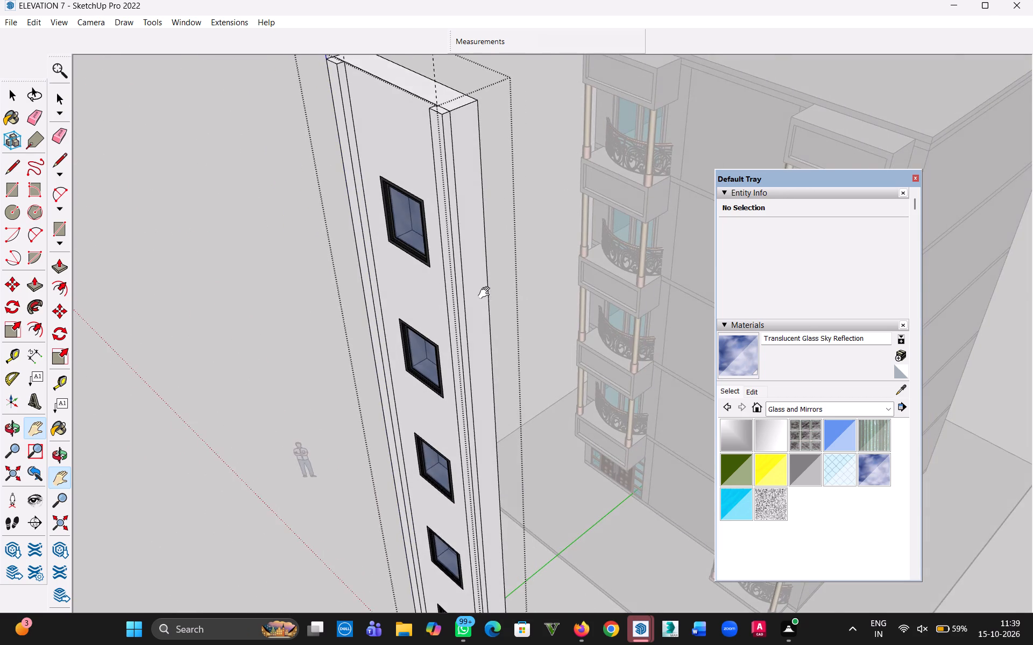
scroll(486, 293, up, 4)
middle_drag(487, 284, 465, 374)
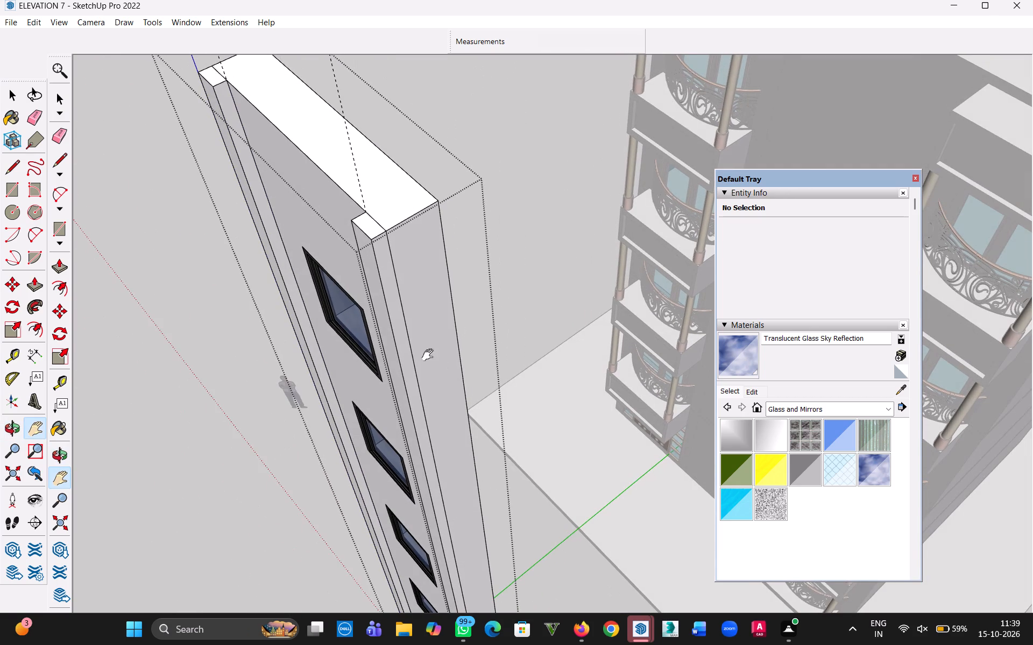
click(16, 101)
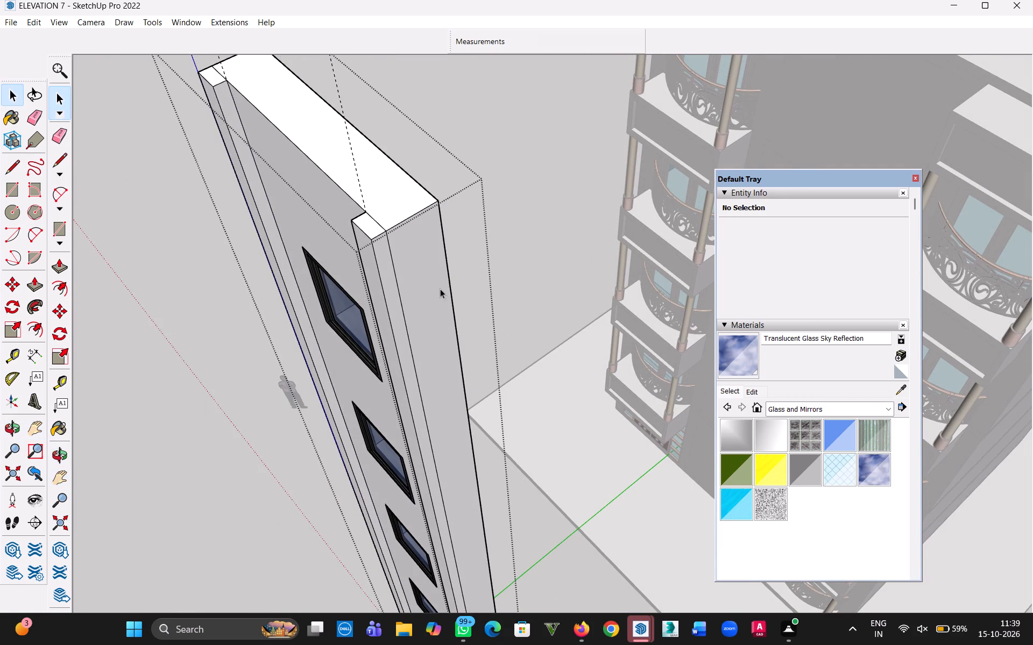
click(399, 288)
double_click(399, 288)
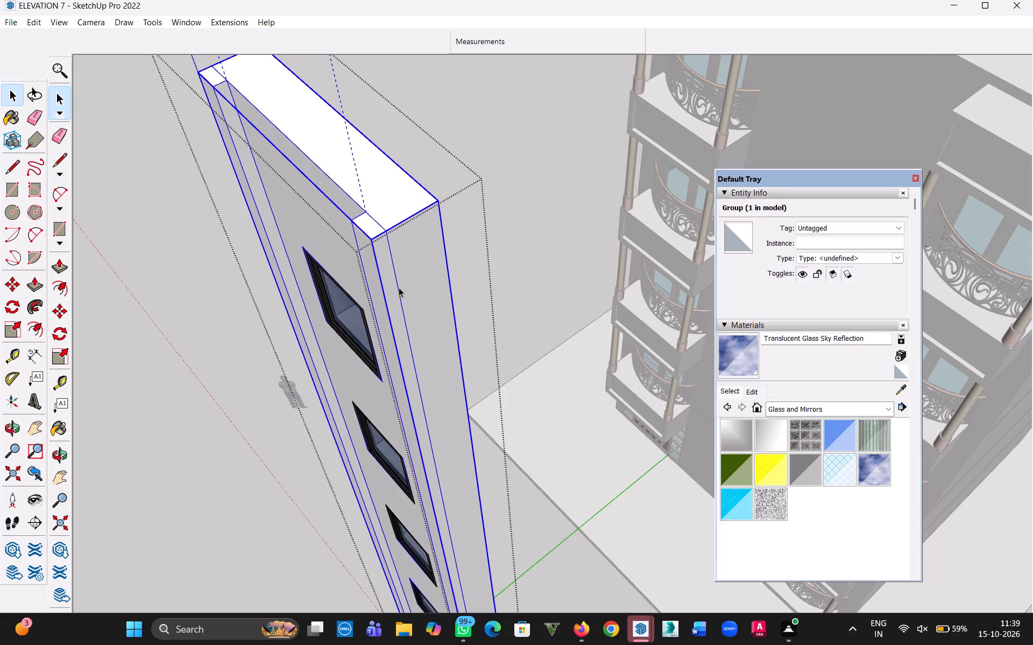
click(399, 288)
key(Delete)
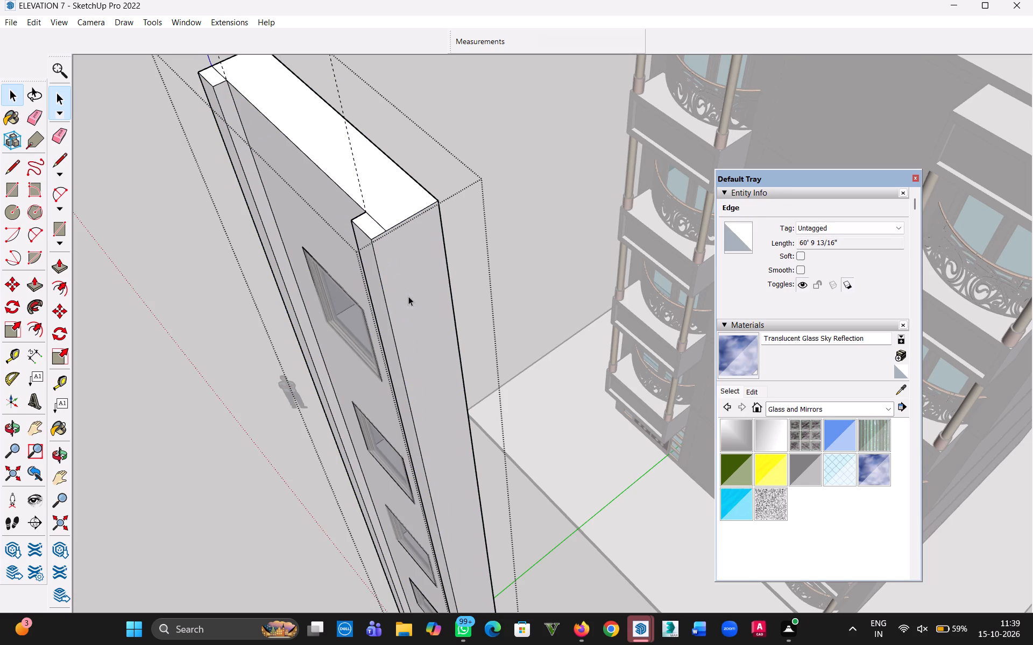
Delete the vertical dividing edge on the opposite side face of the thickened central panel, and exit the nested panel groups.
middle_drag(173, 349, 578, 299)
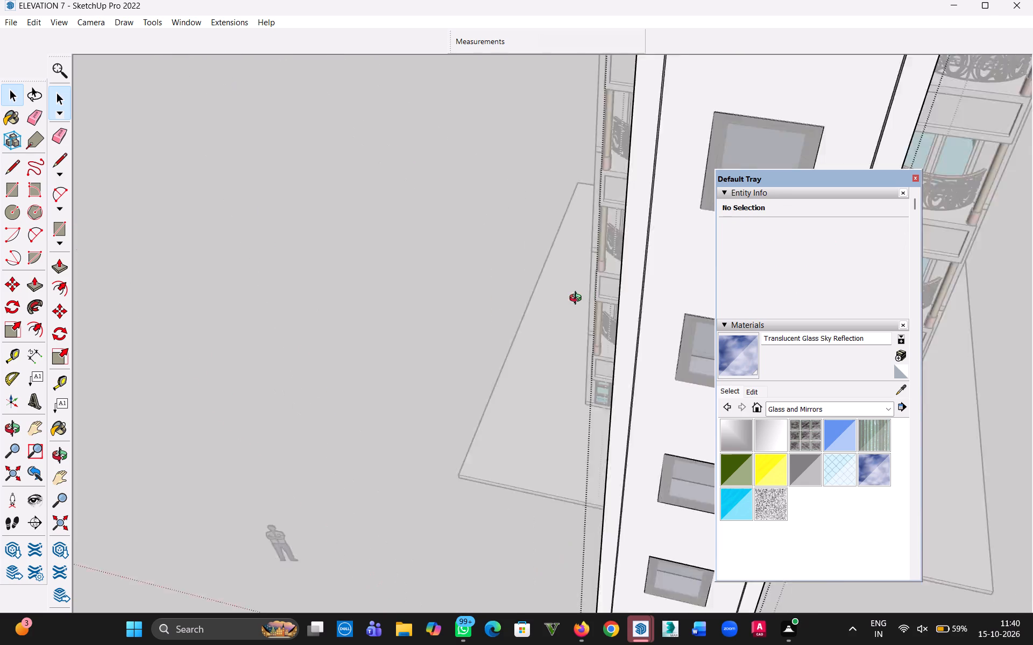
middle_drag(578, 299, 658, 285)
key(h)
drag(621, 328, 244, 392)
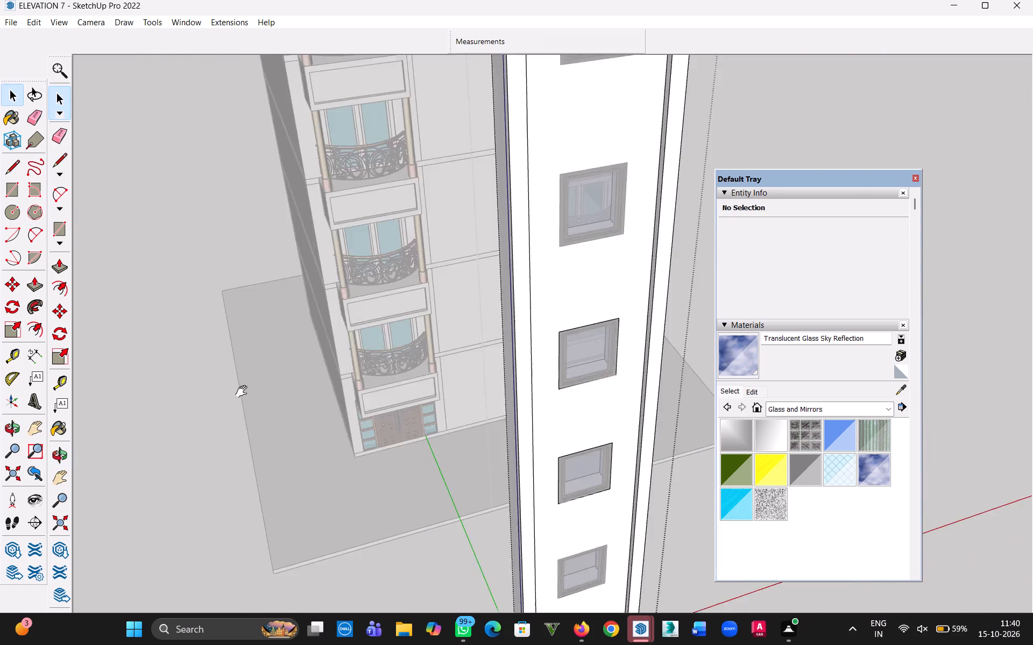
drag(244, 392, 208, 396)
middle_drag(249, 382, 526, 346)
drag(595, 353, 590, 353)
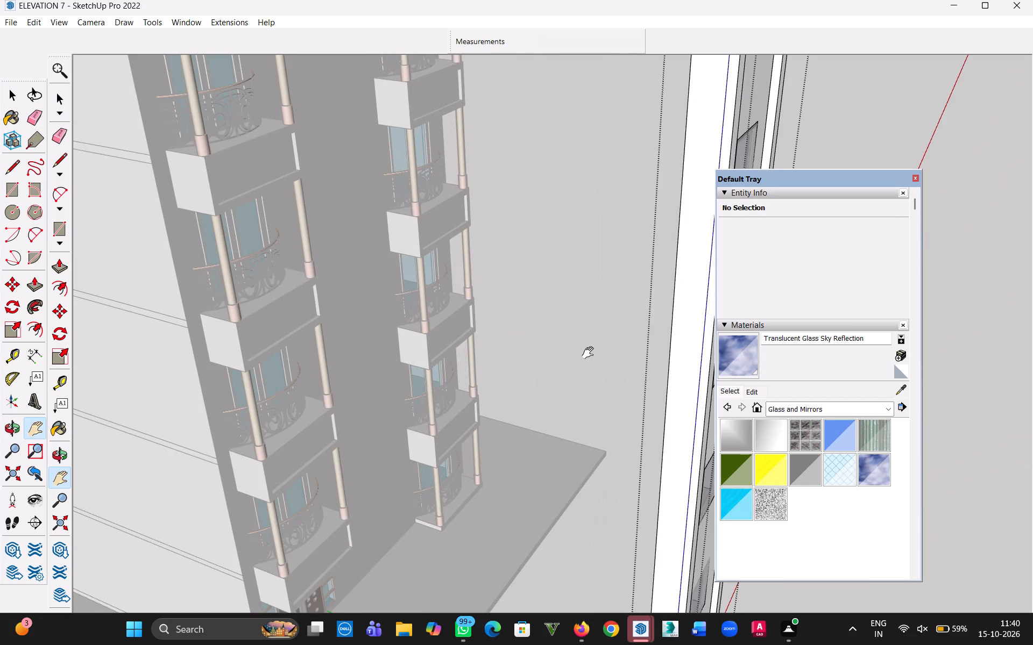
drag(590, 353, 365, 391)
scroll(556, 326, up, 10)
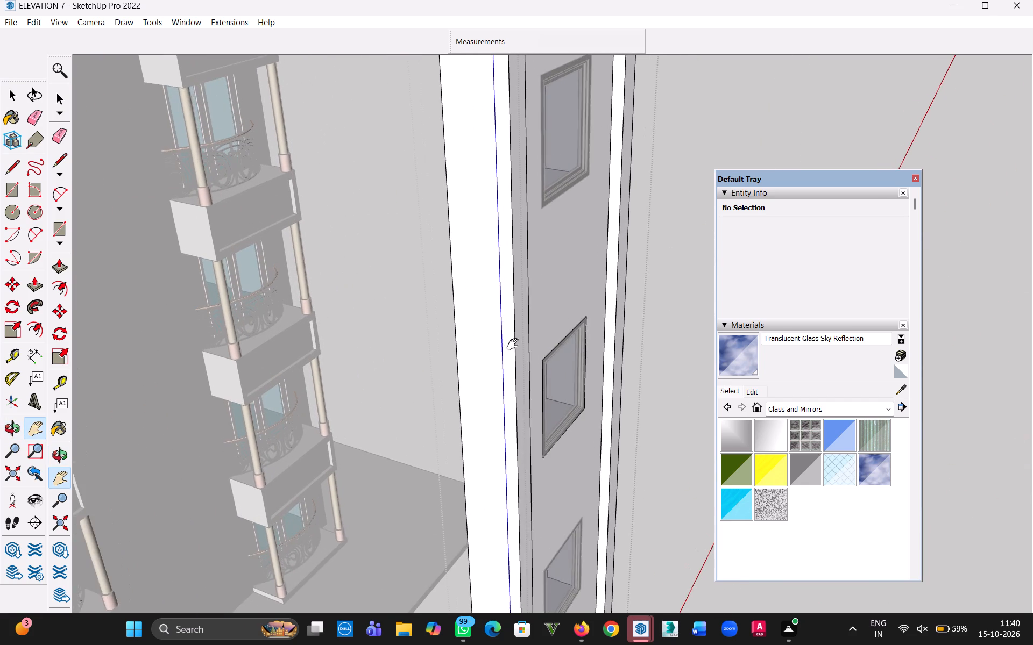
scroll(510, 349, up, 8)
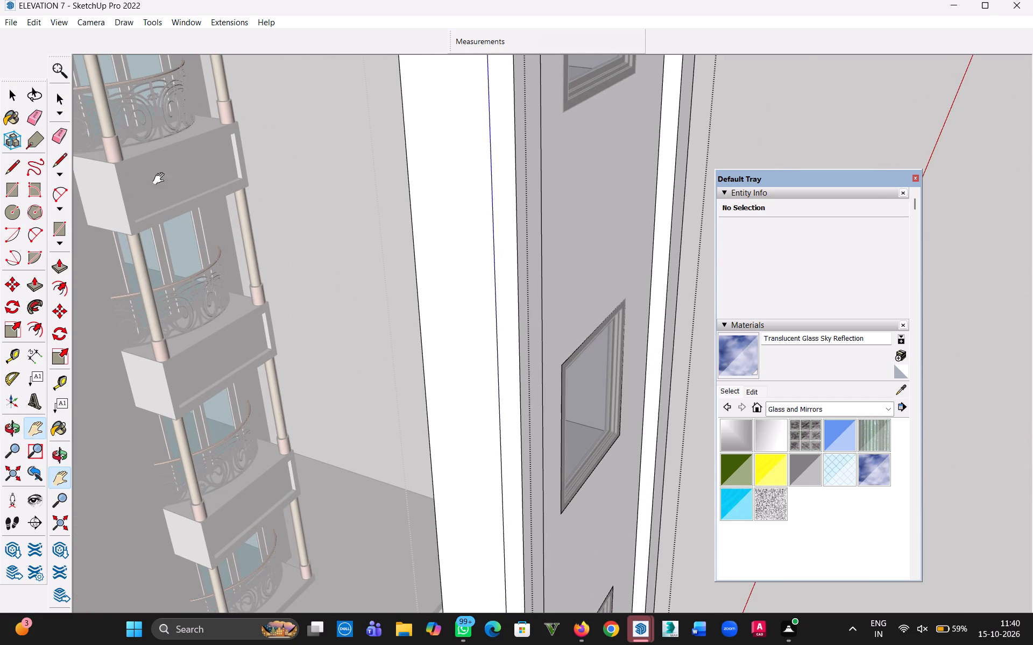
click(9, 89)
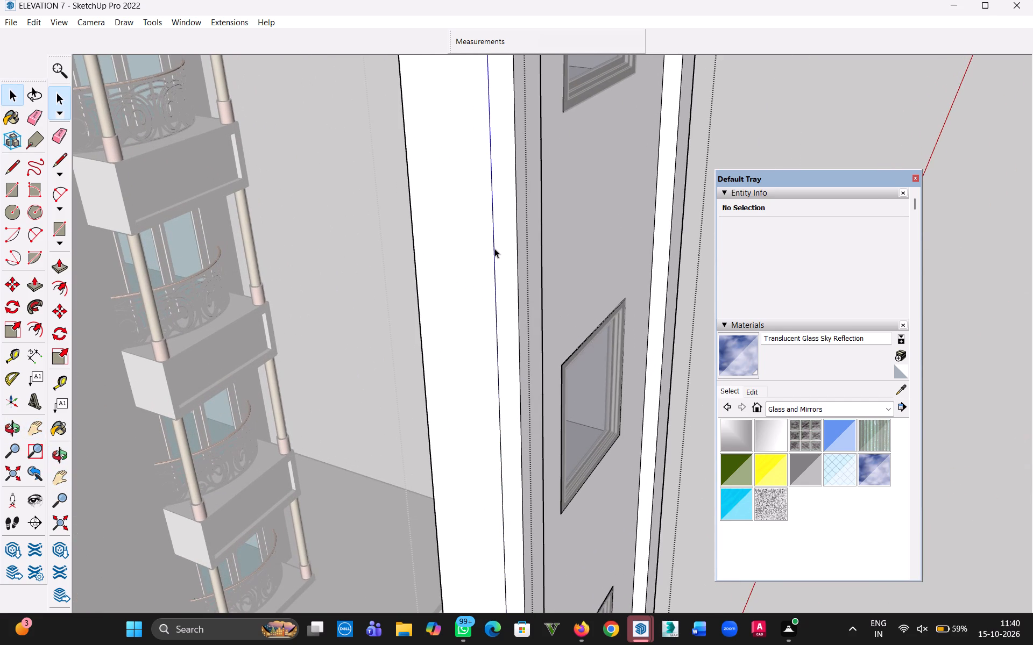
click(494, 248)
key(Delete)
scroll(499, 256, down, 20)
scroll(499, 256, down, 6)
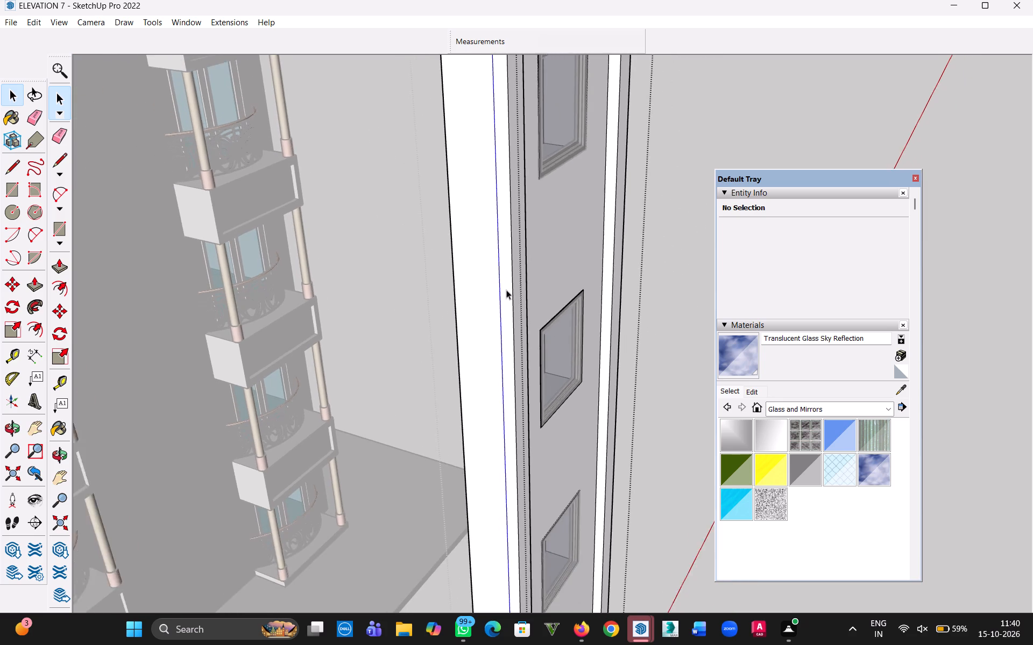
scroll(506, 290, down, 20)
scroll(506, 290, down, 20)
scroll(506, 290, down, 1)
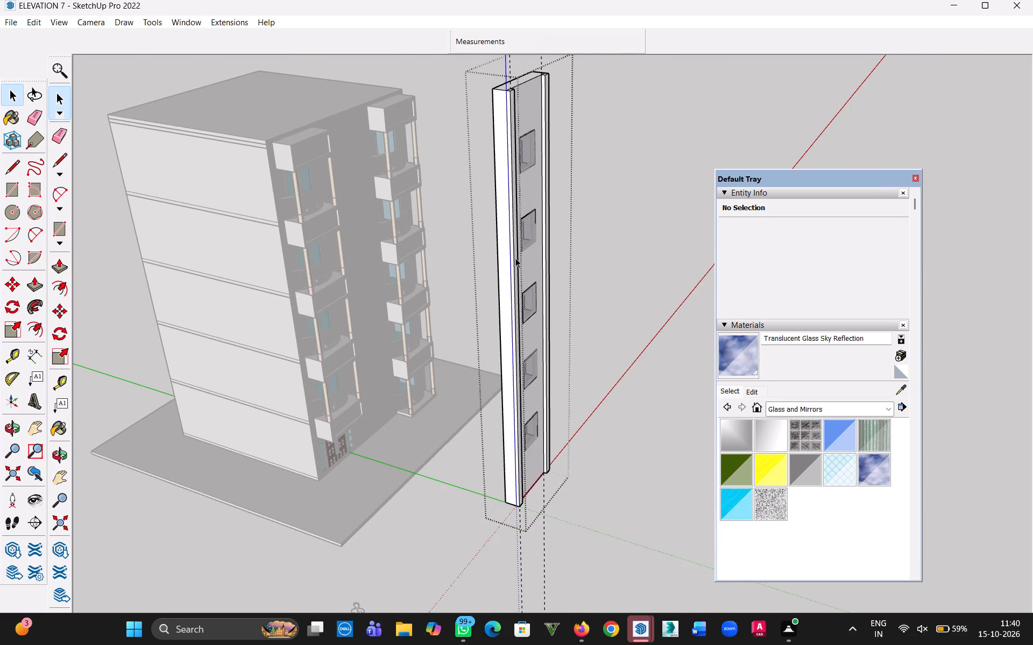
key(Delete)
click(618, 165)
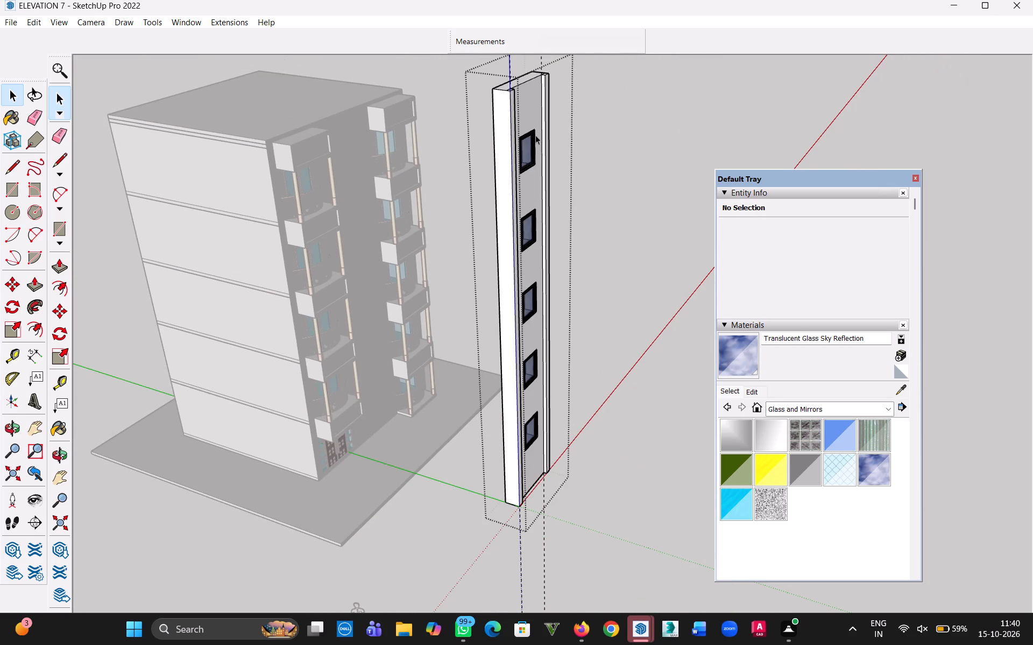
click(15, 95)
click(668, 144)
Draw a 1' vertical line across the building roof slab's front edge, up from the recessed wall's corner beside the left balcony stack.
middle_drag(650, 161, 348, 297)
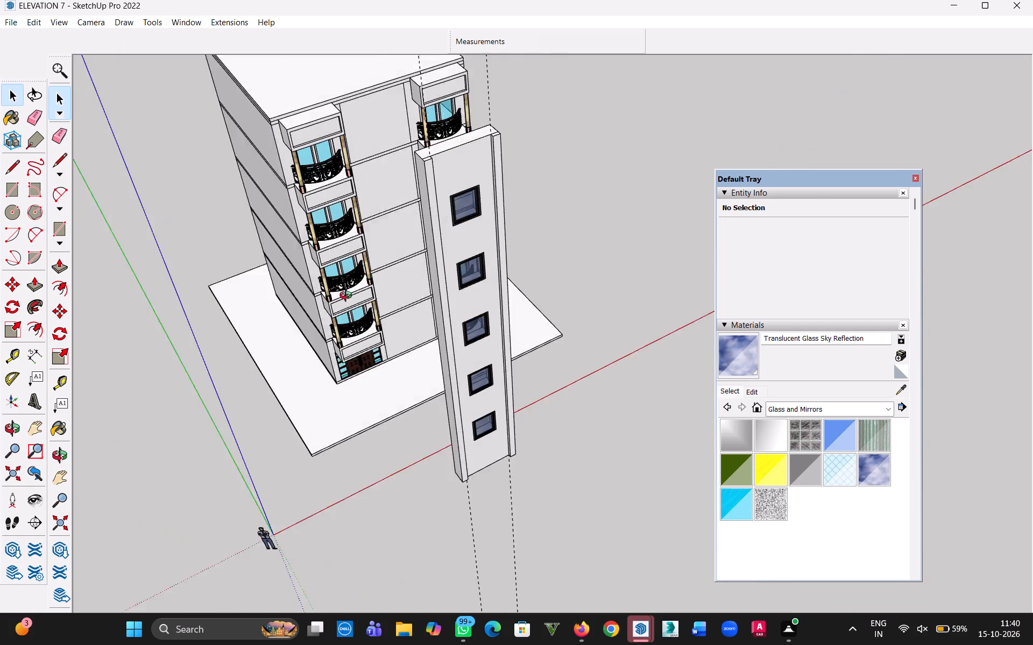
middle_drag(348, 297, 347, 297)
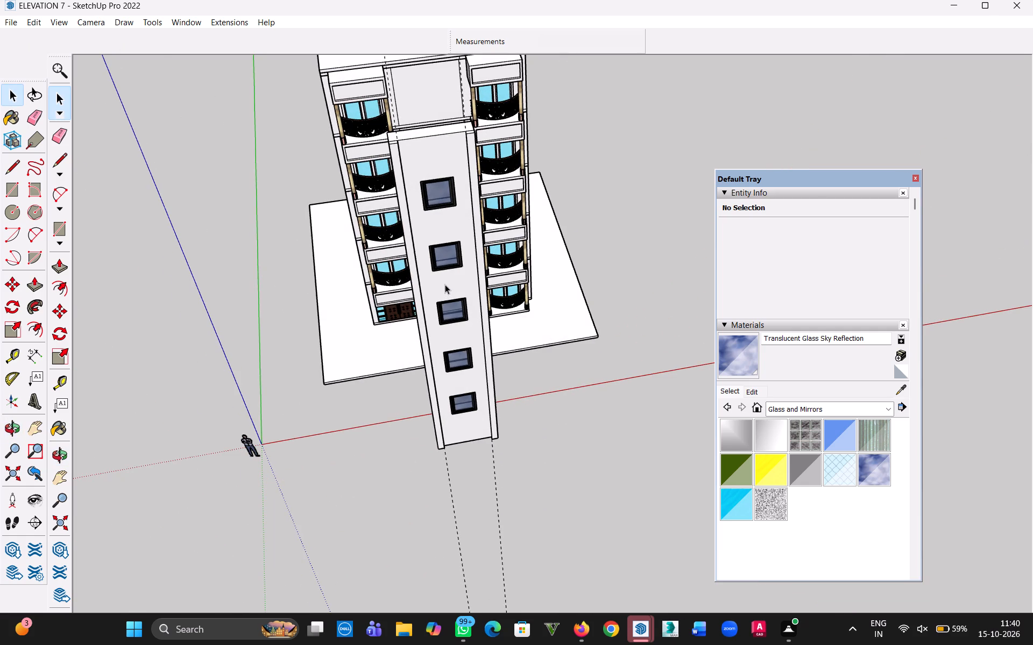
middle_drag(390, 333, 503, 388)
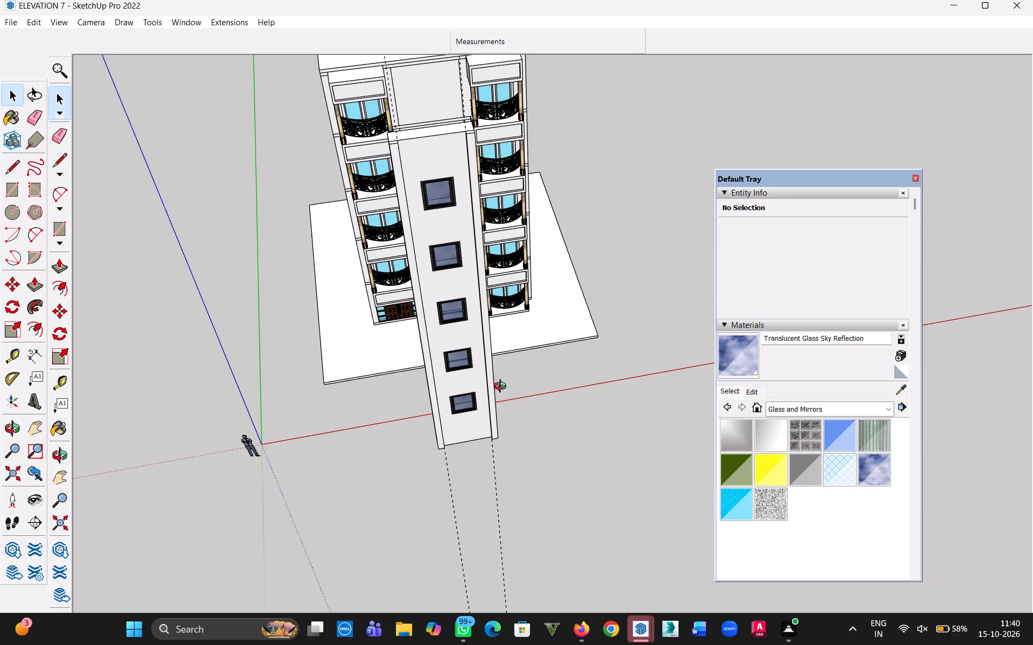
middle_drag(503, 388, 516, 397)
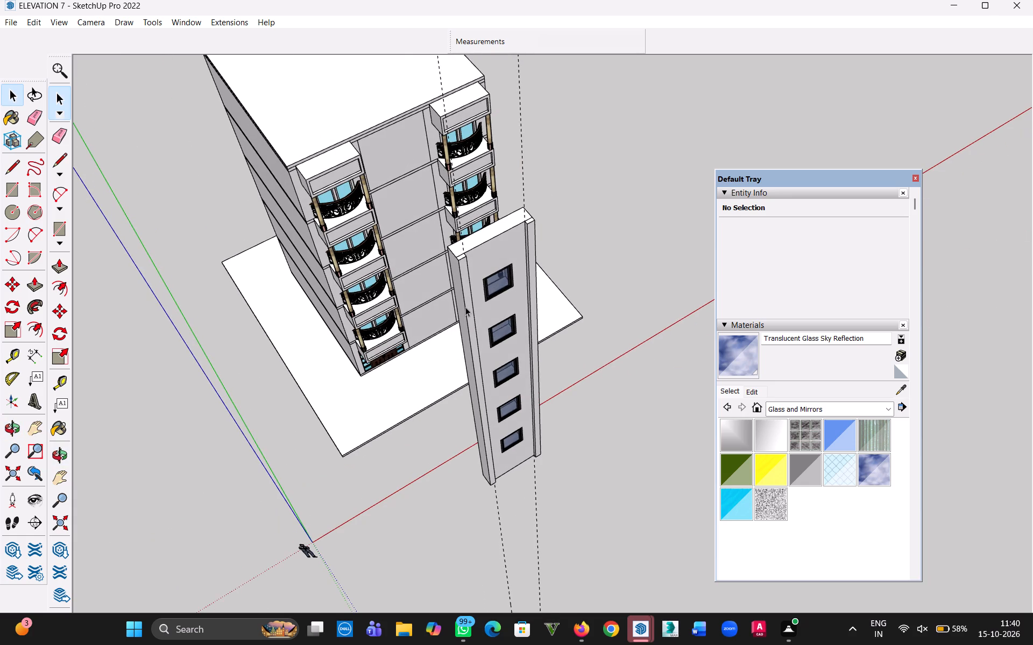
scroll(465, 307, up, 7)
scroll(401, 230, down, 3)
key(h)
drag(390, 228, 464, 402)
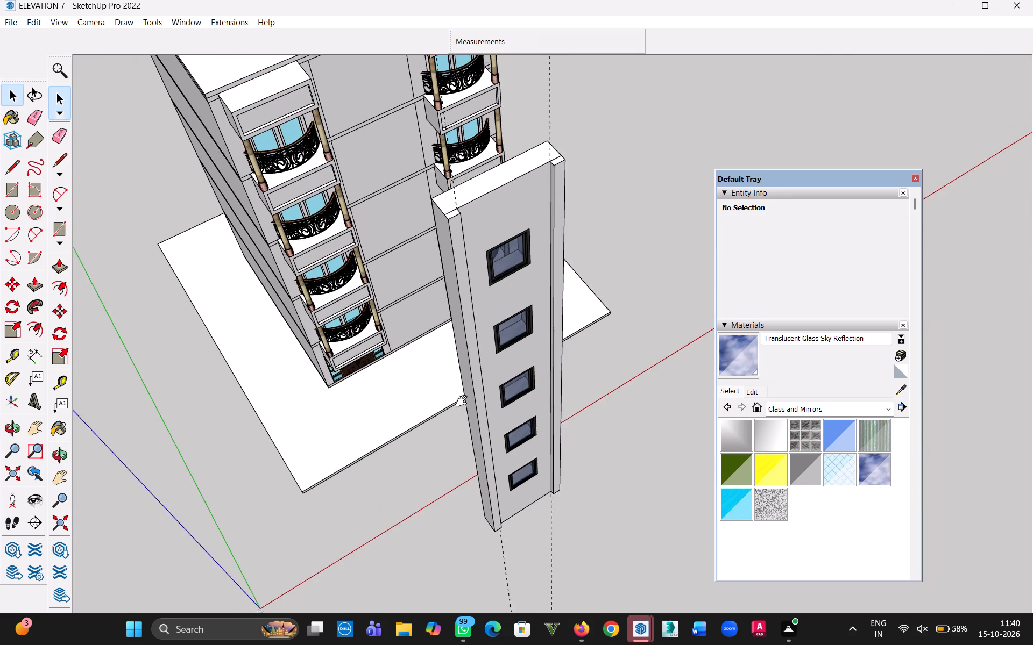
drag(464, 402, 498, 485)
middle_drag(469, 403, 366, 334)
scroll(378, 326, up, 12)
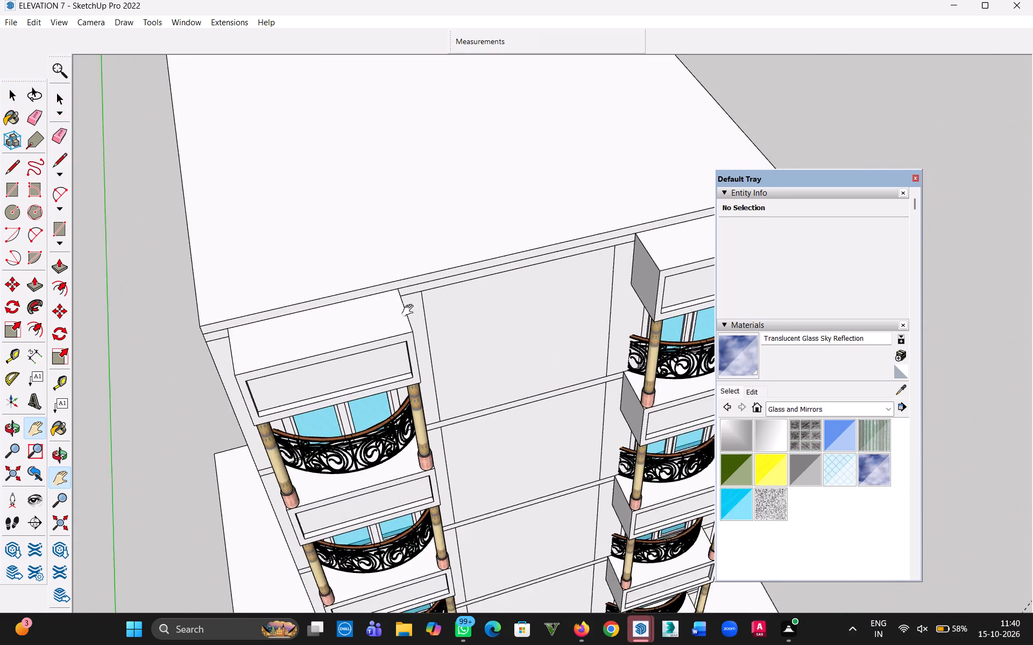
scroll(410, 311, up, 8)
key(l)
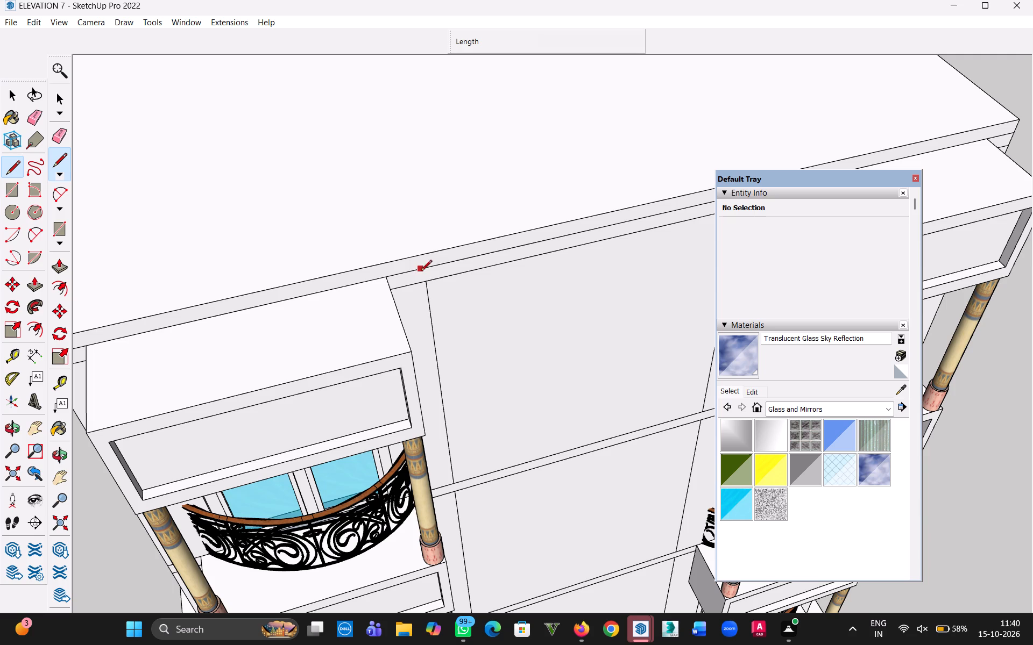
click(427, 282)
click(420, 253)
Draw a matching 1' vertical line across the roof slab's front edge beside the right balcony stack.
key(h)
drag(536, 241, 238, 304)
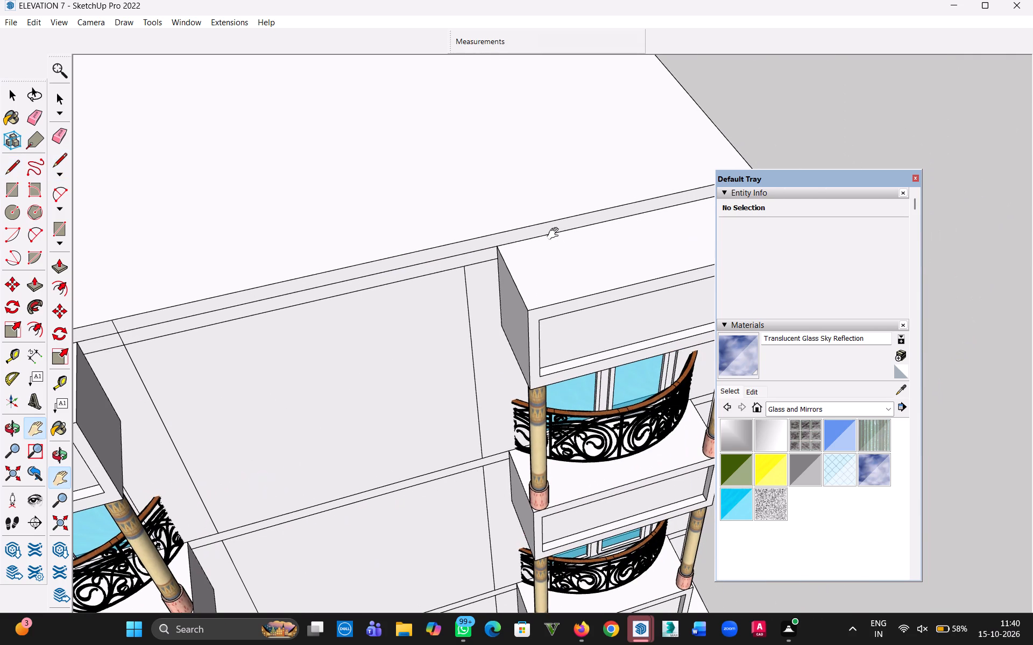
key(Escape)
click(464, 267)
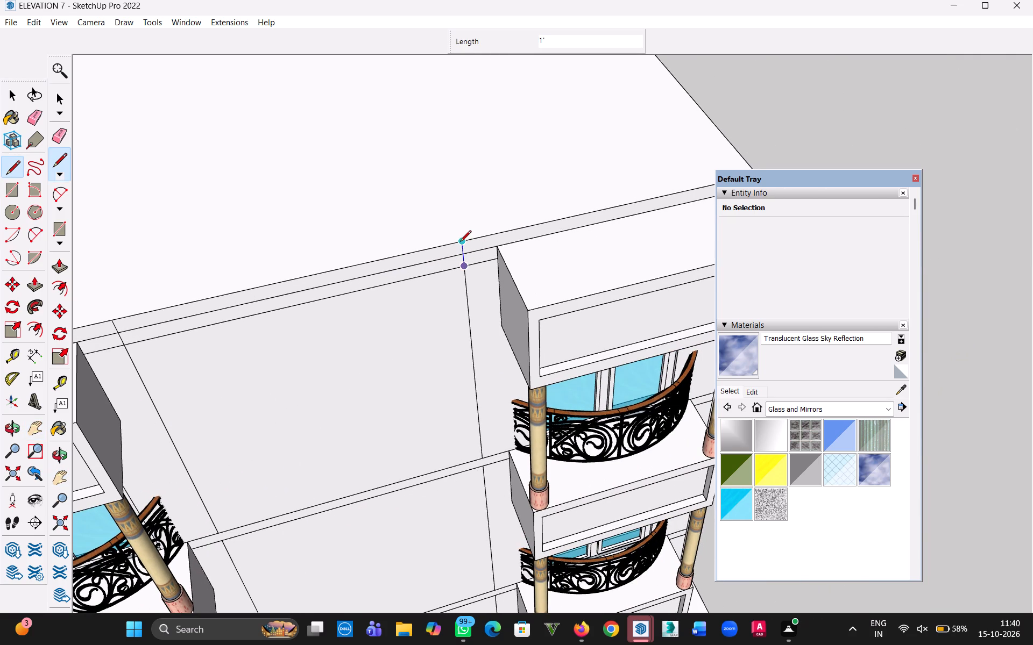
click(460, 242)
click(13, 97)
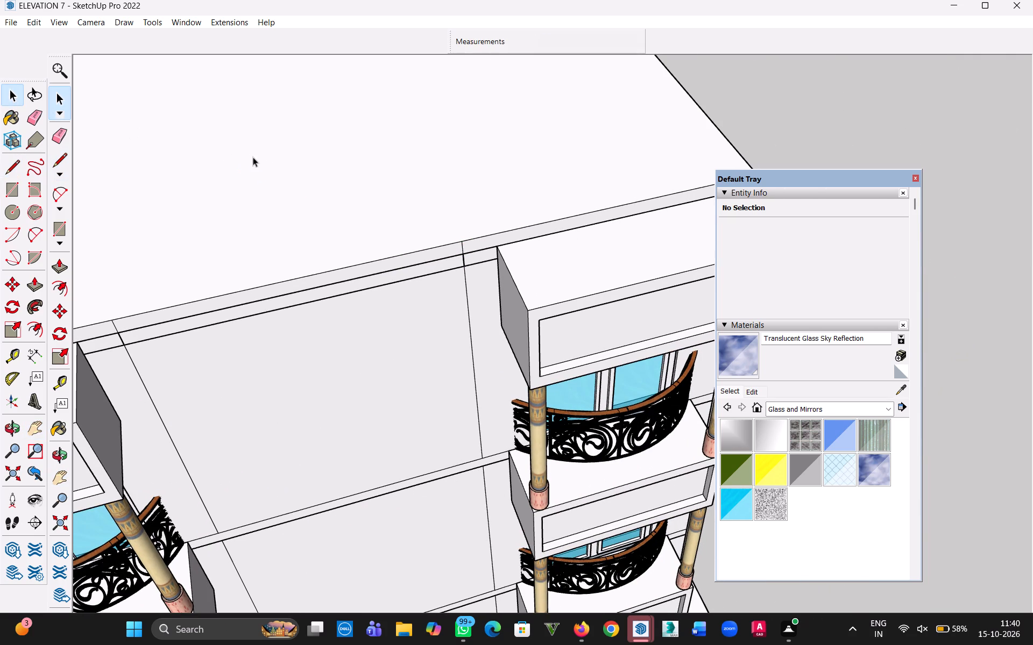
Push/Pull the roof slab's front edge face above the right balcony stack outward by 2' 8".
click(289, 169)
key(p)
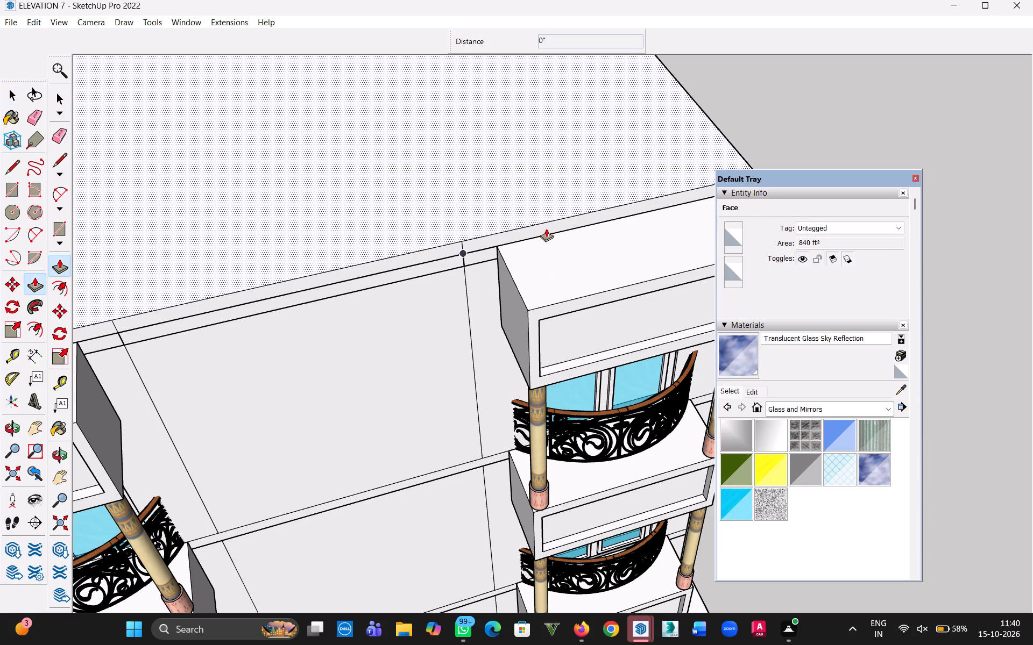
scroll(550, 230, up, 15)
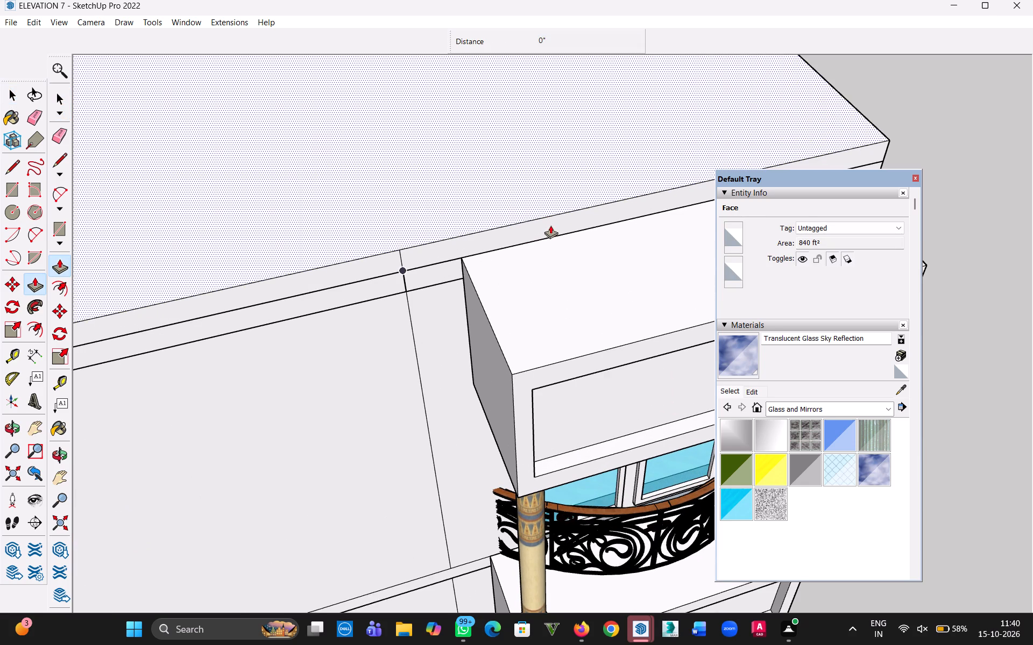
key(Escape)
click(530, 227)
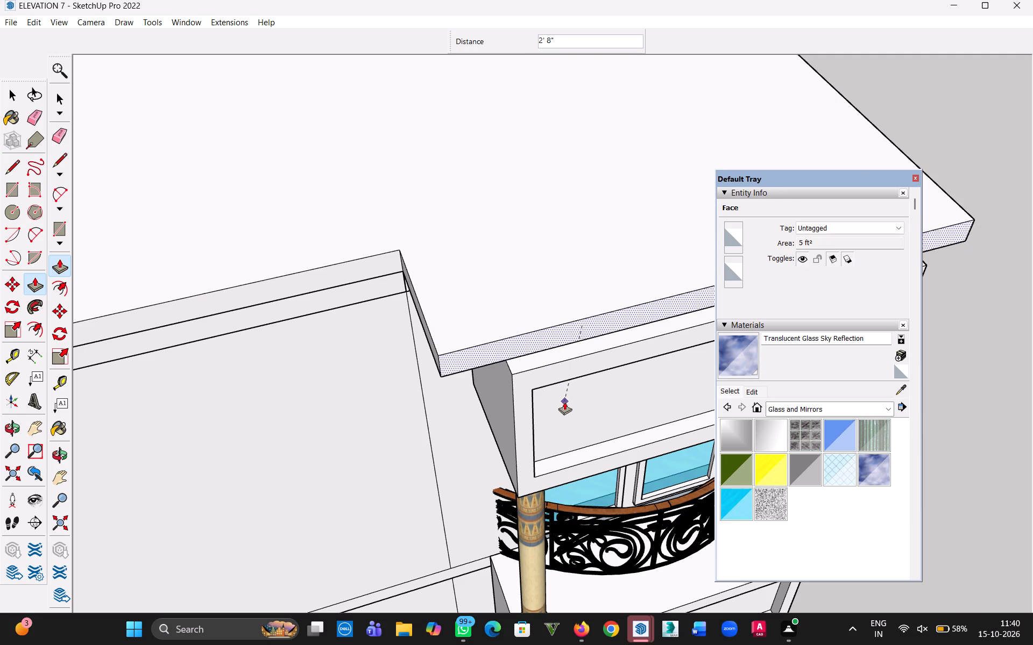
click(564, 402)
Repeat the 2' 8" Push/Pull on the roof slab's front edge face above the left balcony stack.
scroll(562, 337, down, 4)
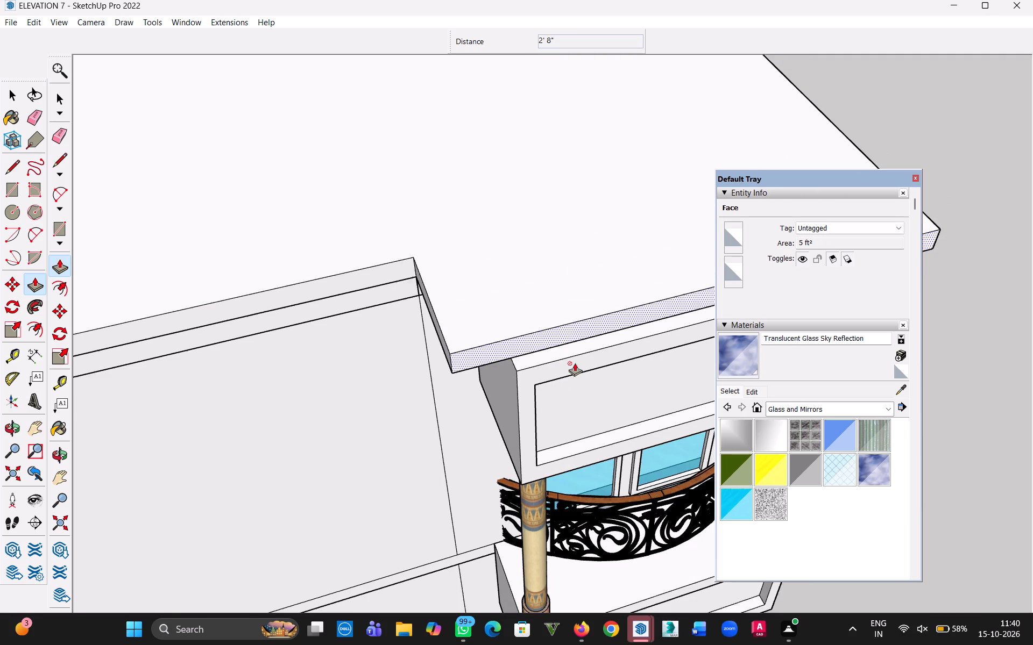
scroll(575, 363, down, 20)
key(h)
drag(413, 415, 647, 387)
key(Escape)
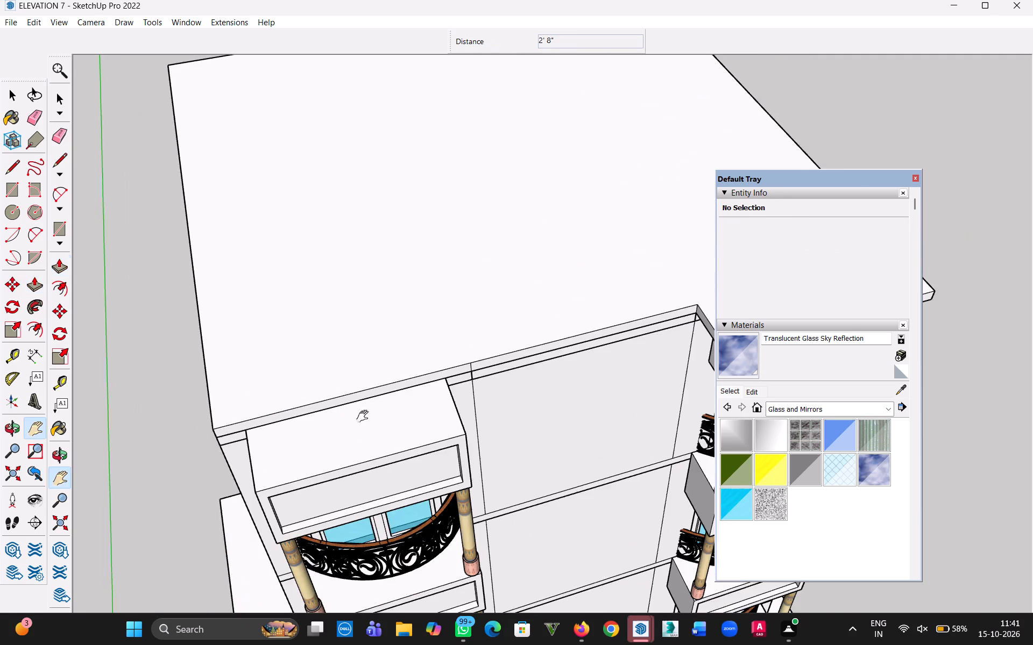
scroll(369, 416, up, 11)
double_click(359, 389)
Repeat the 2' 8" Push/Pull on the roof slab's left side edge face to form an overhang.
scroll(184, 387, down, 3)
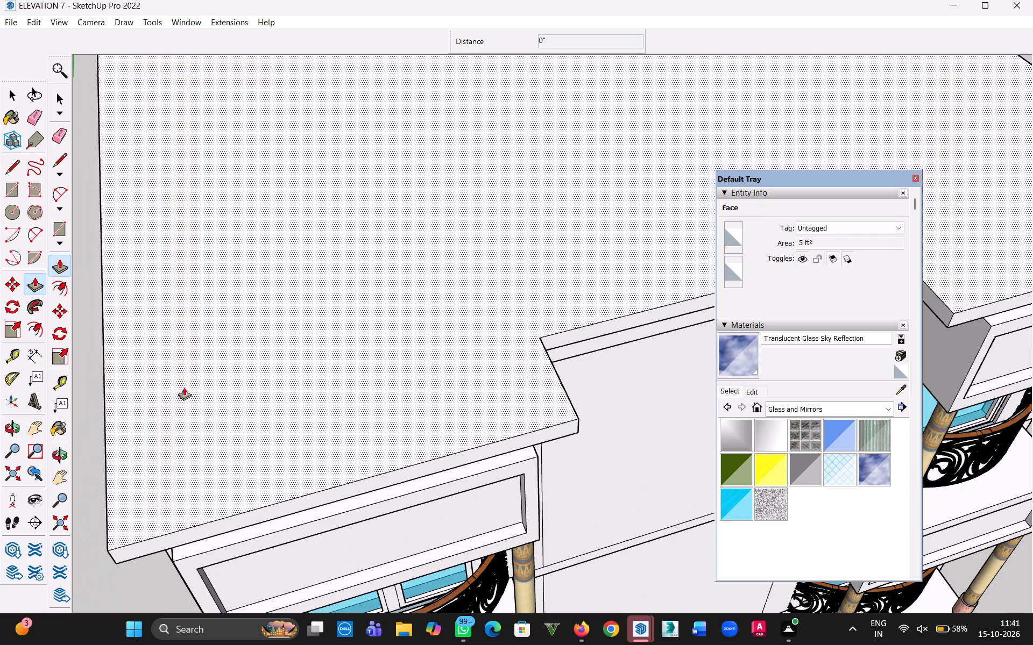
scroll(184, 387, down, 1)
middle_drag(189, 414, 575, 249)
scroll(538, 353, down, 9)
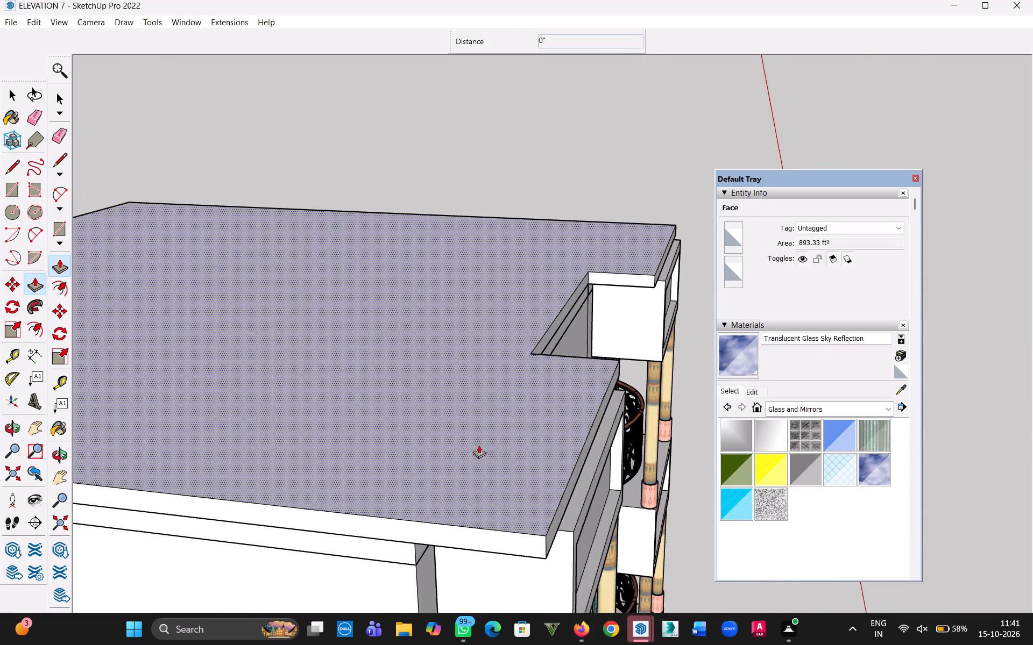
double_click(439, 510)
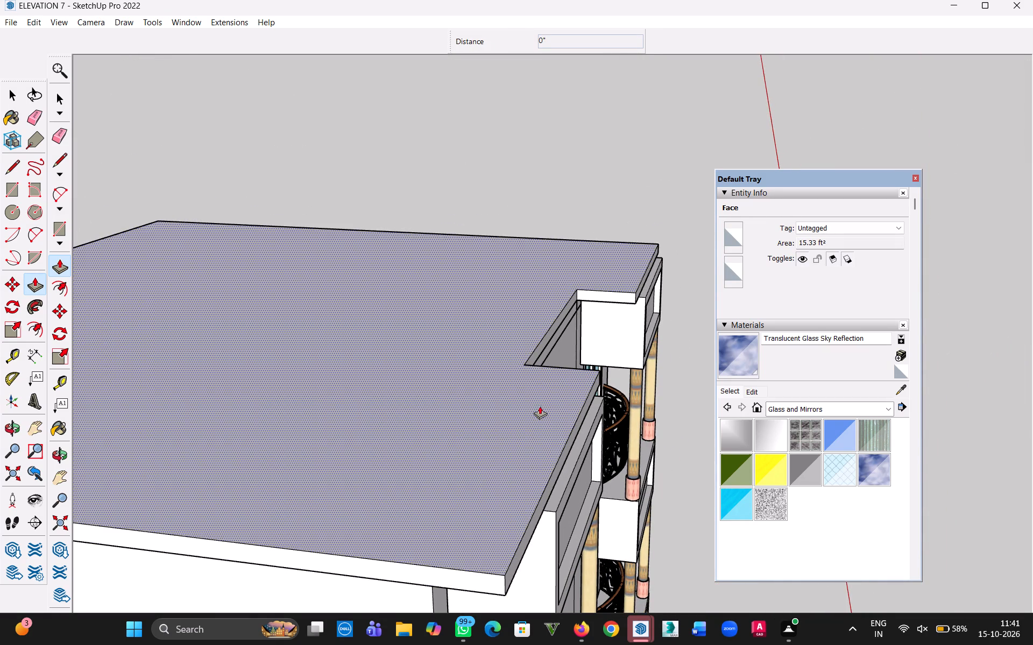
Repeat the 2' 8" Push/Pull on the roof slab's right side edge face, leaving the slab's top at its original height.
key(h)
drag(546, 389, 225, 575)
middle_drag(639, 355, 121, 497)
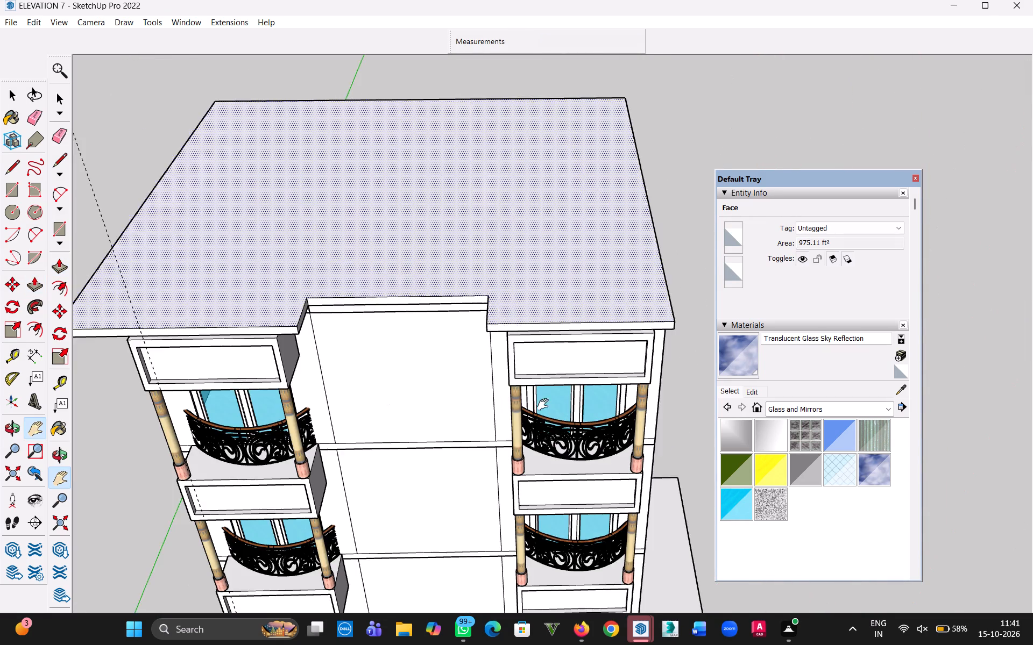
key(h)
drag(694, 433, 466, 456)
middle_drag(572, 412, 476, 428)
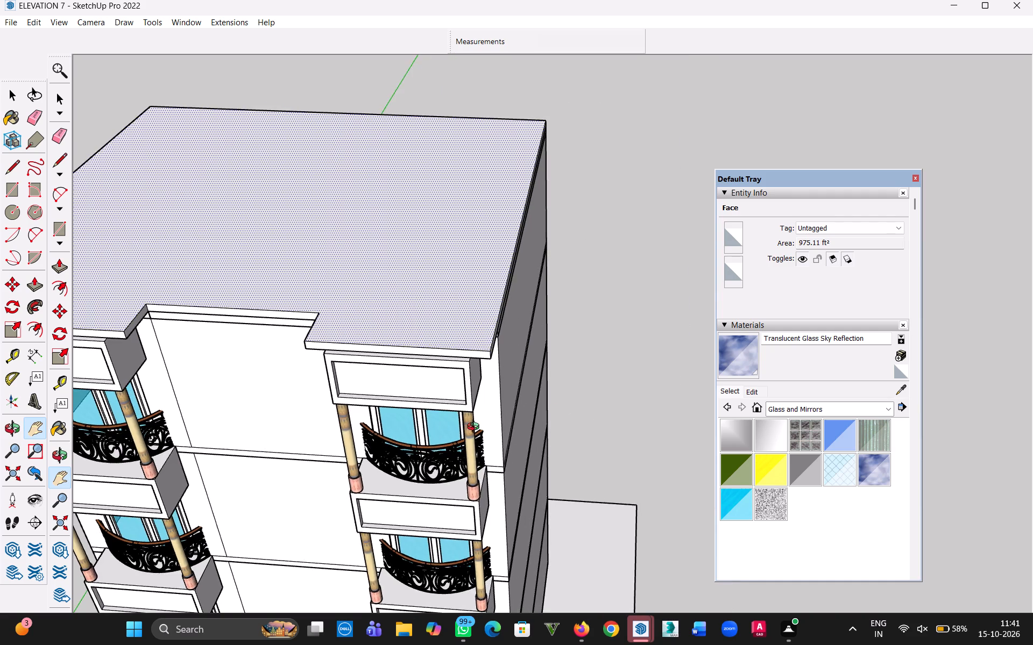
middle_drag(476, 428, 280, 438)
scroll(428, 267, up, 10)
key(Escape)
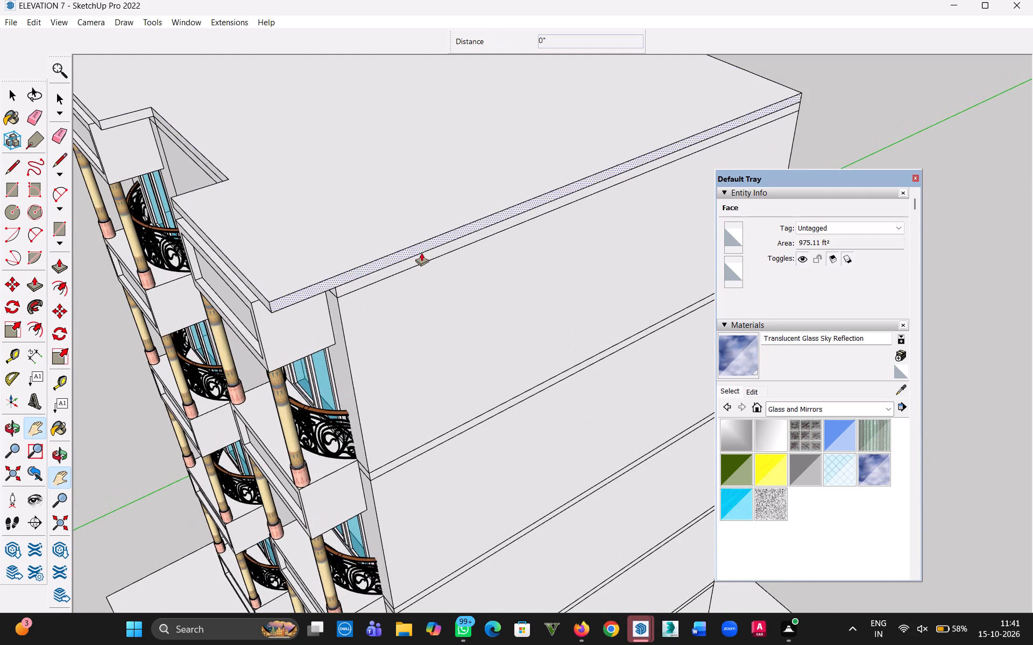
double_click(415, 245)
key(ctrl+z)
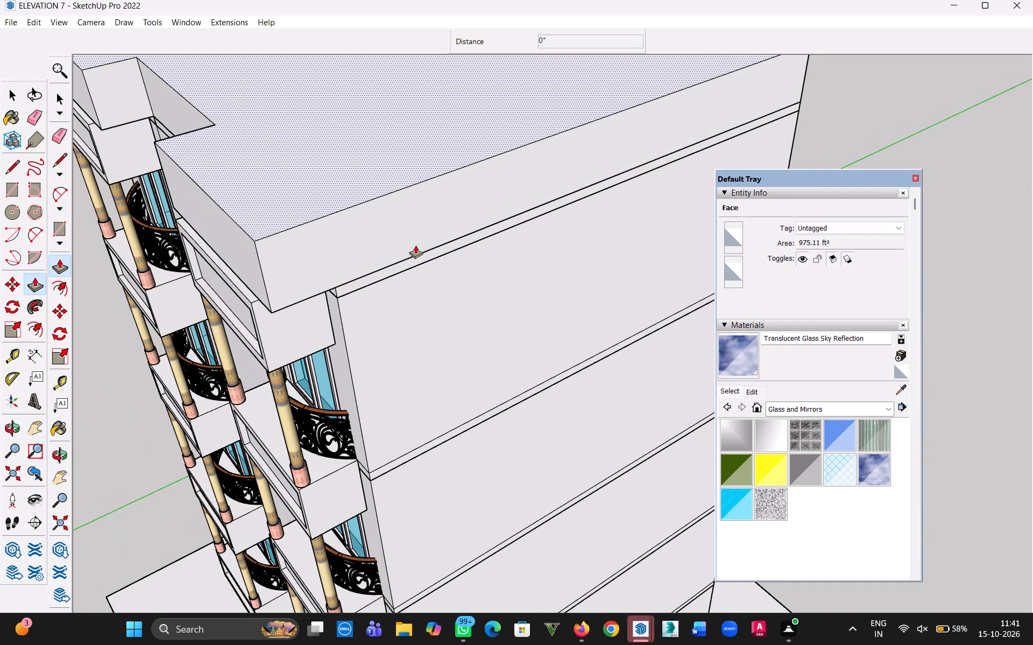
double_click(414, 248)
scroll(547, 248, down, 5)
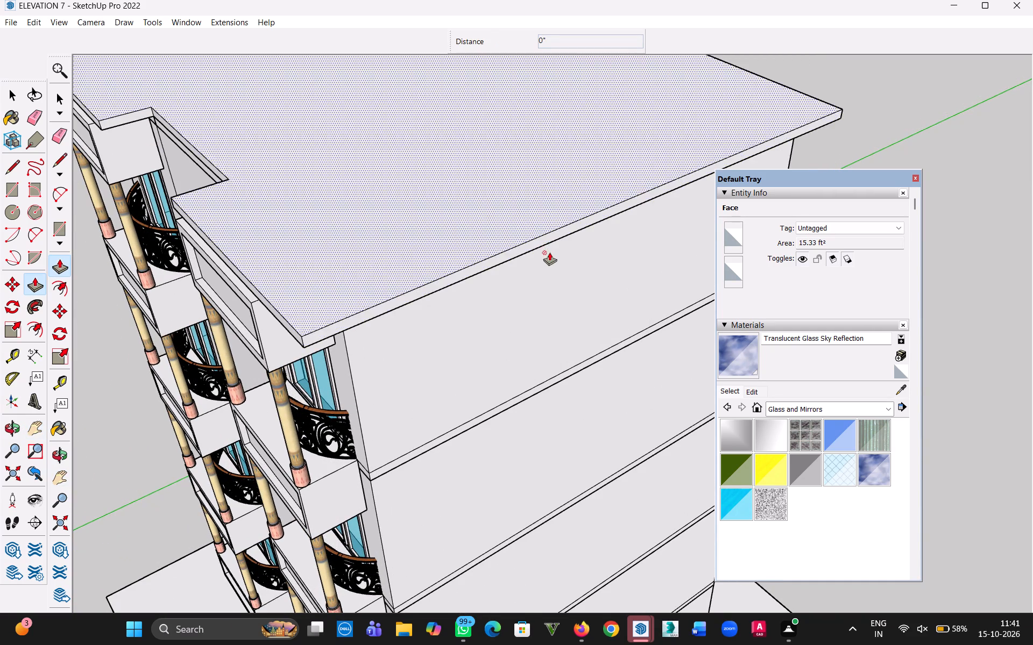
Repeat the 2' 8" Push/Pull on the roof slab's rear edge face to extend the overhang behind the building.
key(h)
drag(633, 238, 230, 474)
middle_drag(605, 346, 357, 391)
key(Escape)
scroll(314, 205, up, 20)
scroll(314, 205, up, 2)
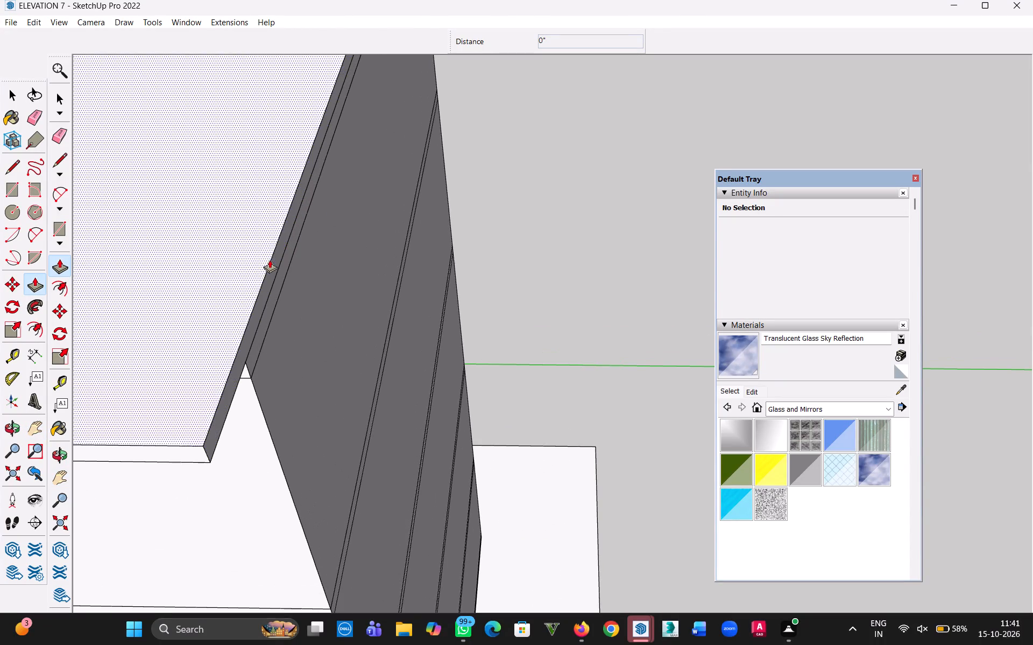
double_click(274, 263)
Select the entire roof slab with its connected faces and edges and make it a group.
click(8, 94)
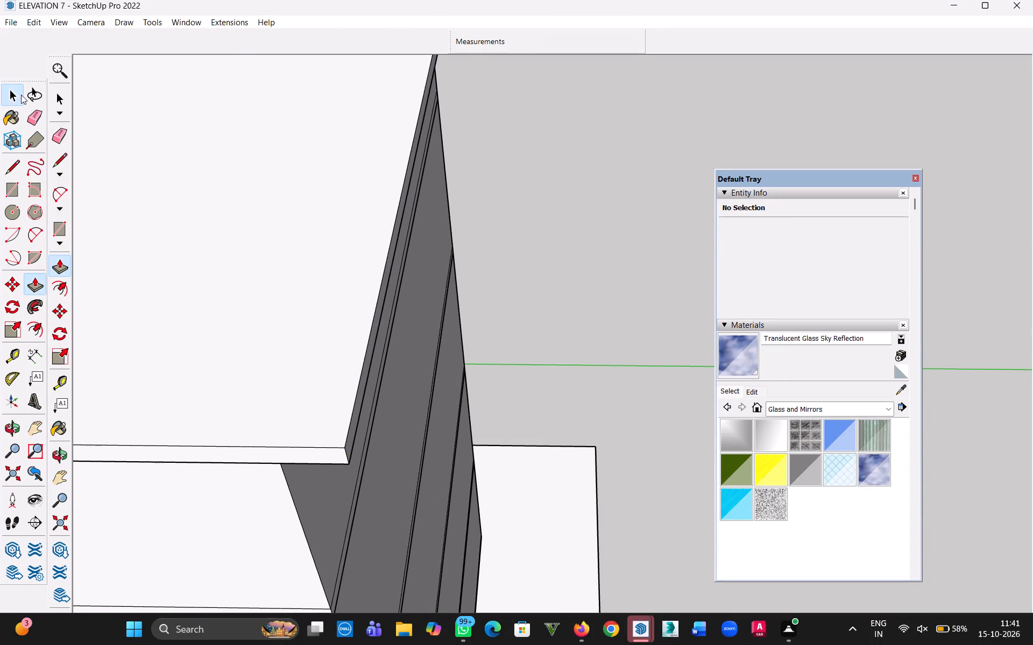
triple_click(248, 271)
click(248, 271)
right_click(248, 271)
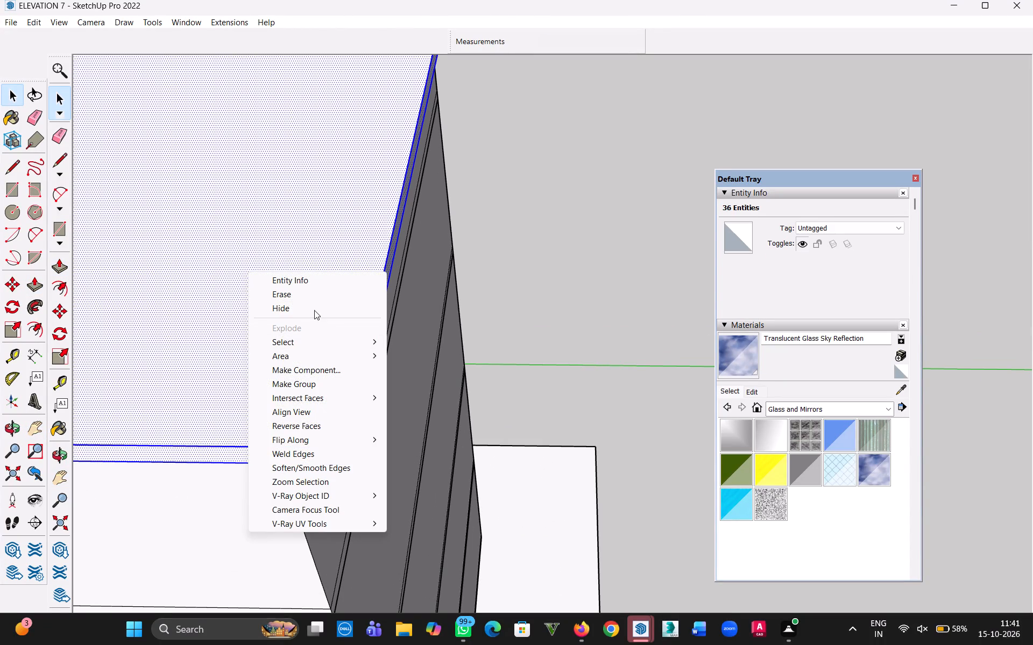
click(325, 382)
Move the windowed central panel by its rear bottom corner about 28' 9" onto the facade wall's base corner between the balcony stacks.
scroll(388, 381, down, 18)
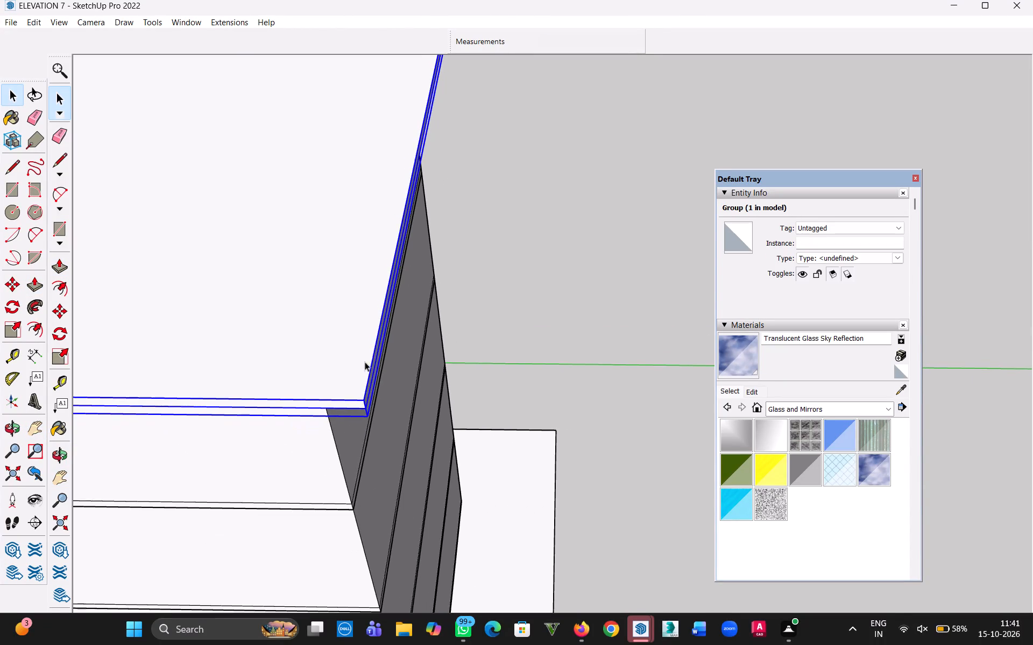
key(h)
drag(293, 349, 1032, 420)
middle_drag(391, 385, 795, 244)
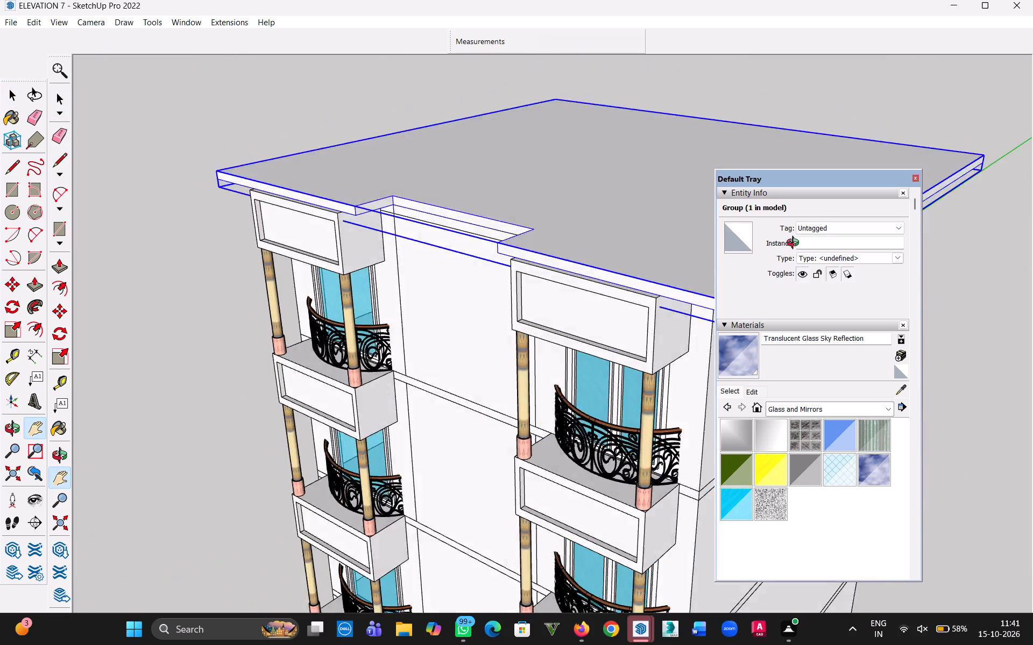
middle_drag(795, 244, 979, 176)
scroll(565, 318, down, 20)
scroll(565, 318, down, 2)
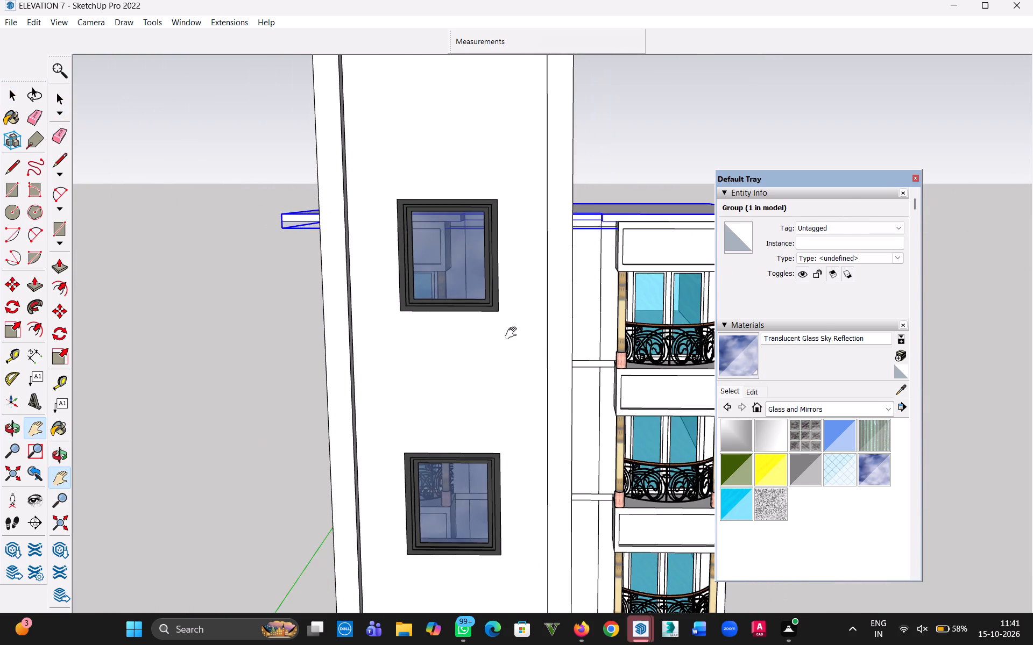
middle_drag(520, 397, 526, 273)
scroll(526, 310, down, 14)
key(h)
drag(530, 422, 521, 212)
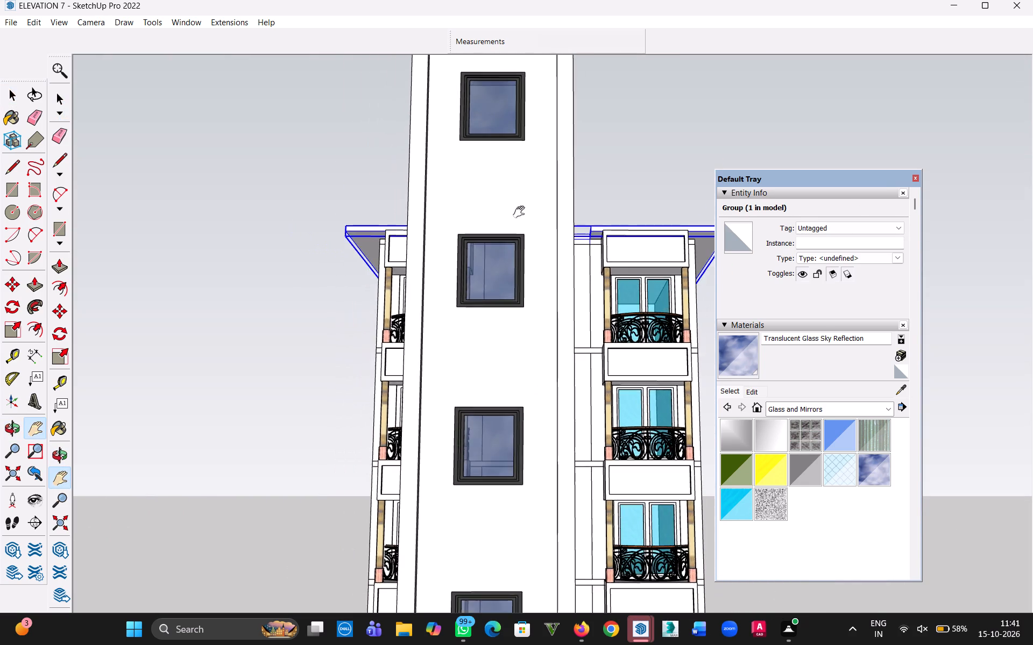
drag(521, 212, 527, 58)
drag(537, 479, 491, 272)
middle_drag(547, 357, 550, 398)
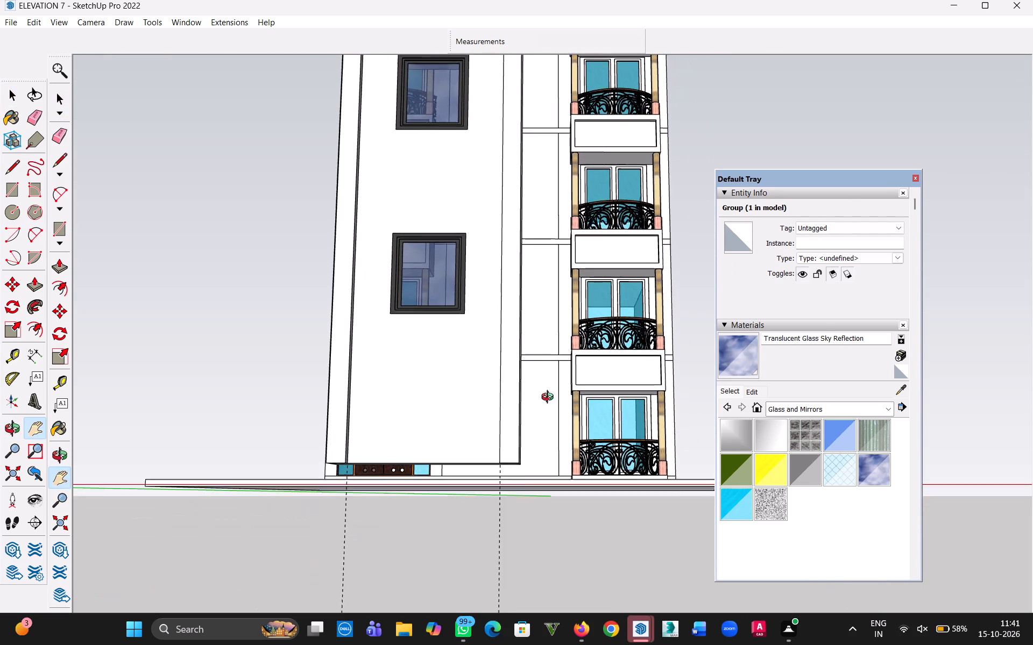
middle_drag(550, 398, 528, 397)
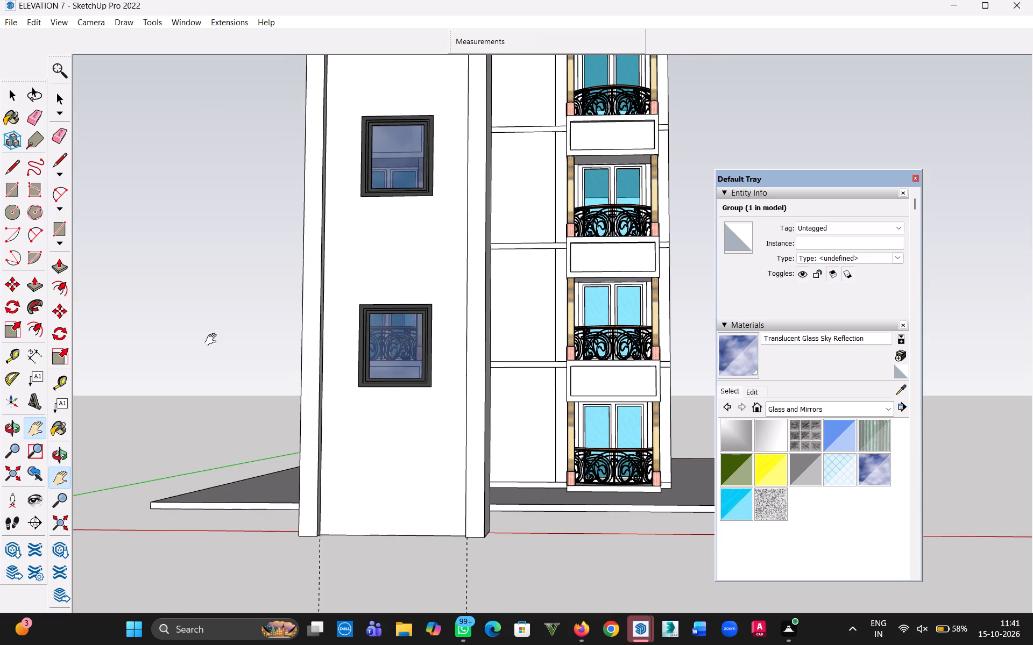
click(17, 95)
click(141, 167)
middle_drag(502, 535, 479, 536)
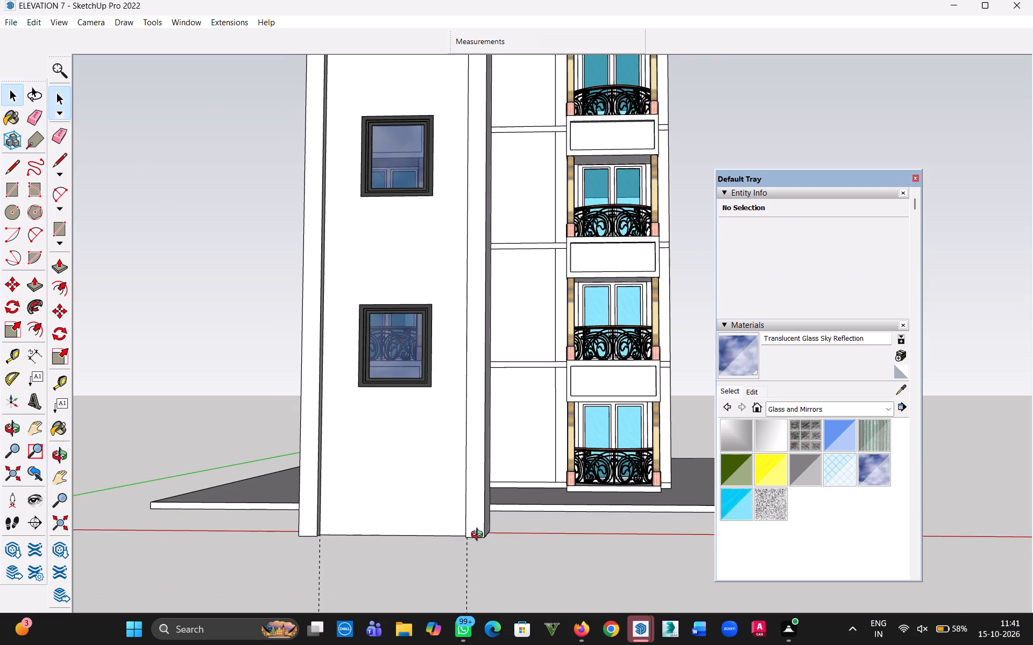
middle_drag(479, 536, 431, 554)
key(m)
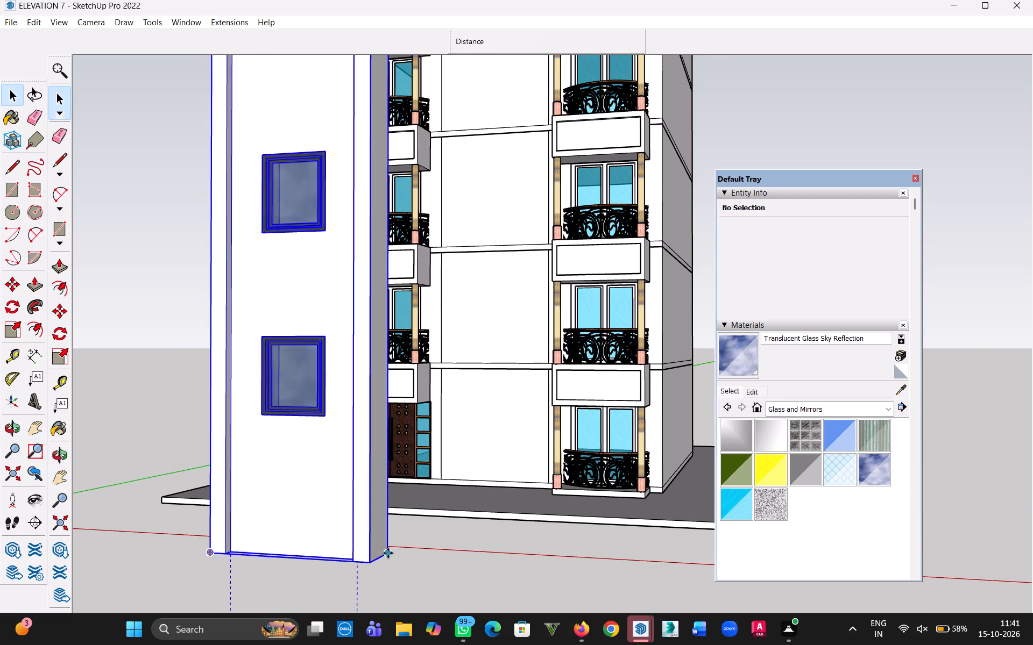
click(388, 553)
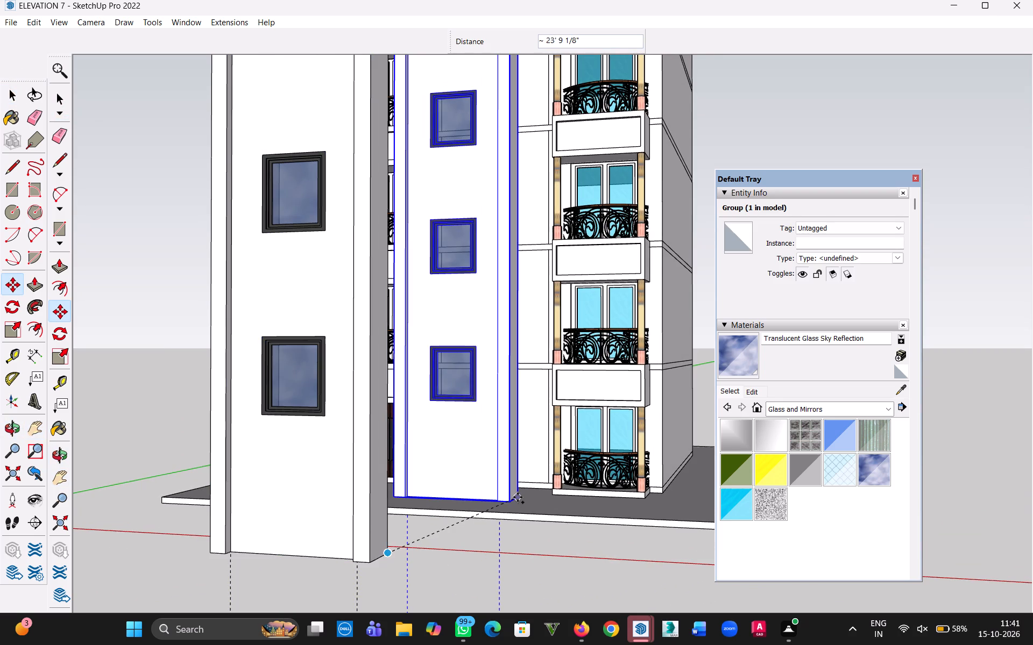
key(Escape)
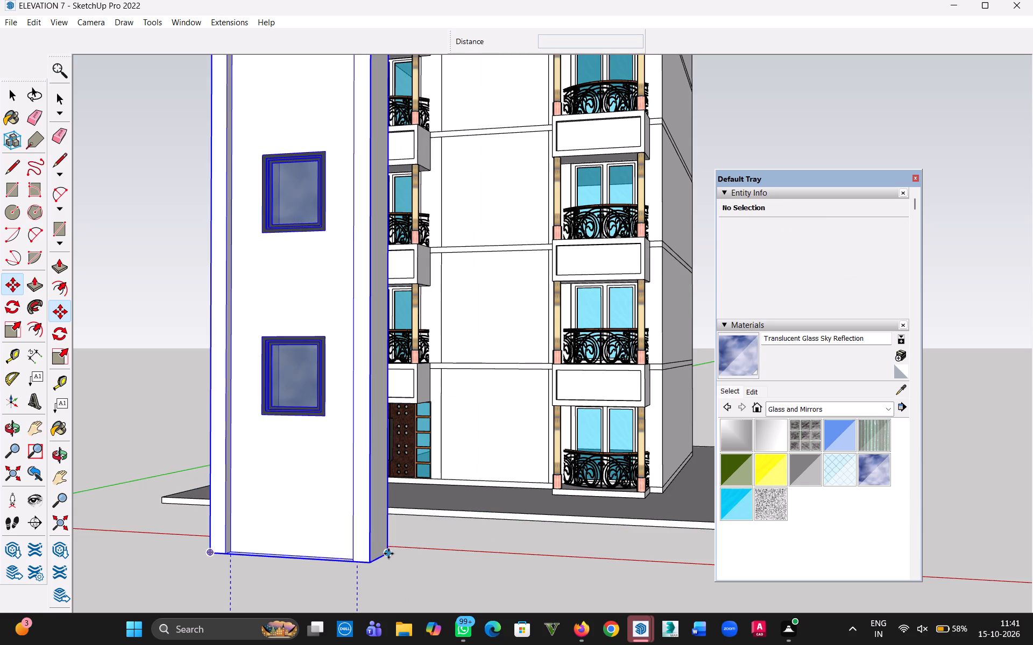
click(387, 554)
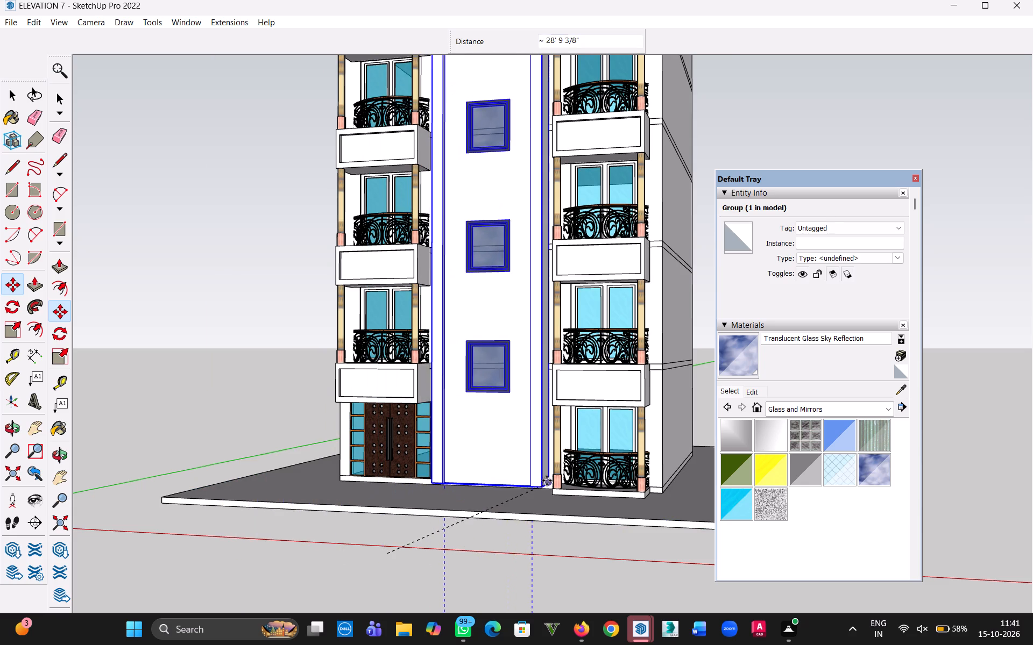
scroll(547, 481, up, 20)
scroll(547, 481, up, 2)
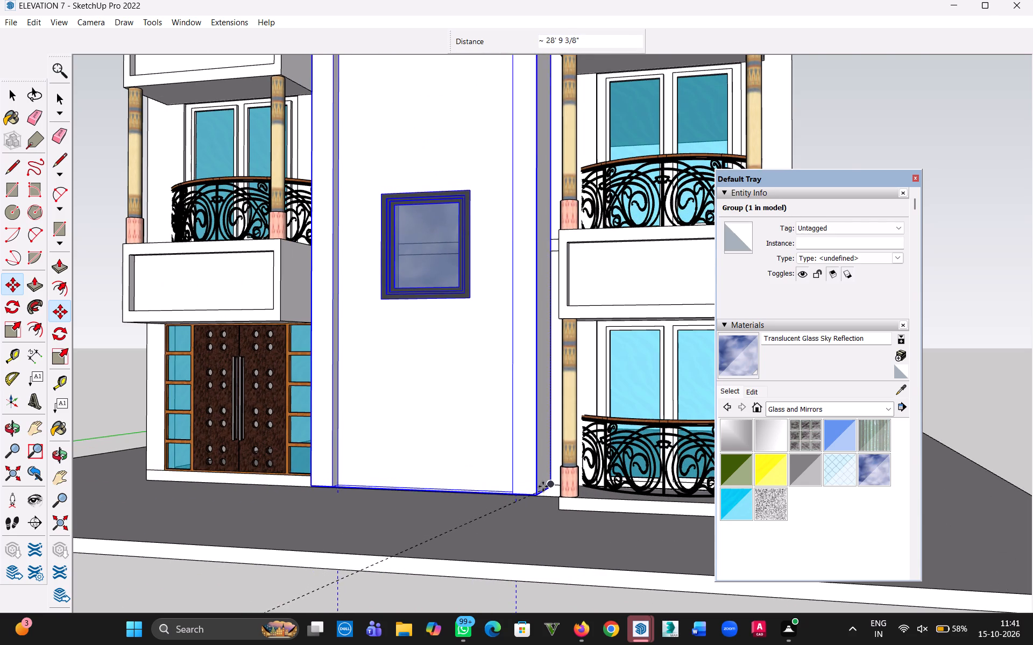
scroll(543, 486, up, 20)
scroll(543, 486, up, 4)
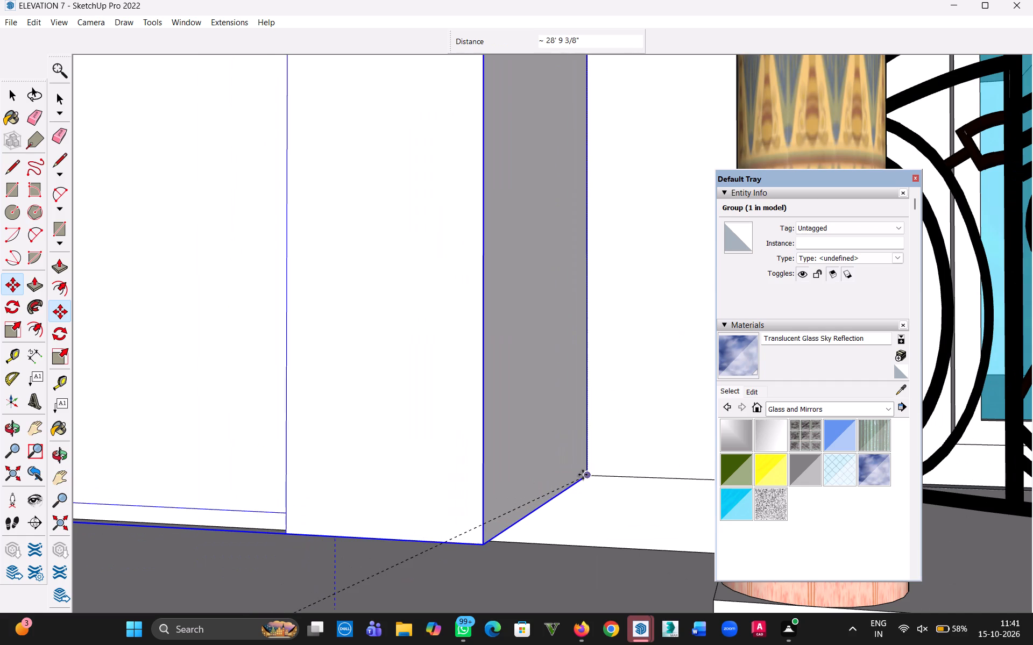
click(584, 475)
click(20, 97)
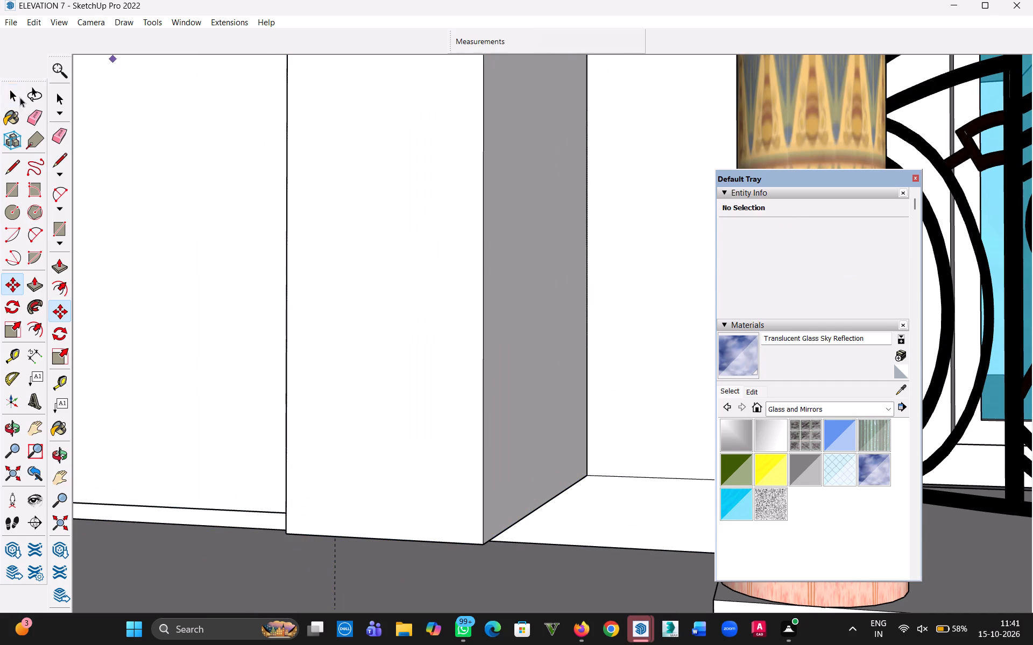
Save the model with the central panel placed on the facade.
scroll(359, 251, down, 20)
scroll(359, 251, down, 20)
scroll(359, 251, down, 5)
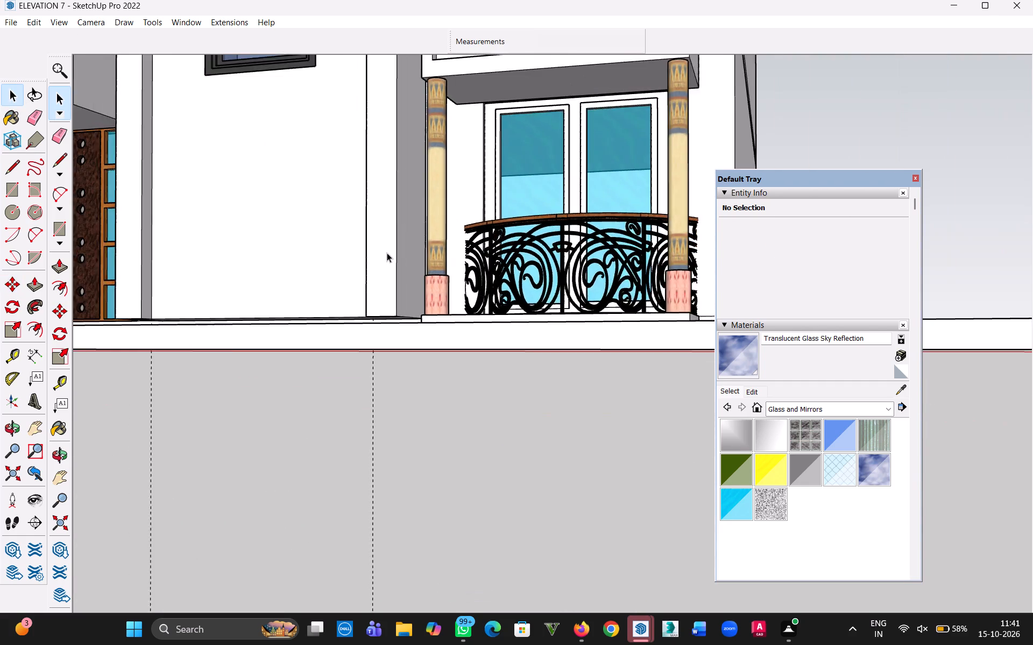
scroll(387, 253, down, 16)
middle_drag(376, 186, 454, 349)
key(ctrl+s)
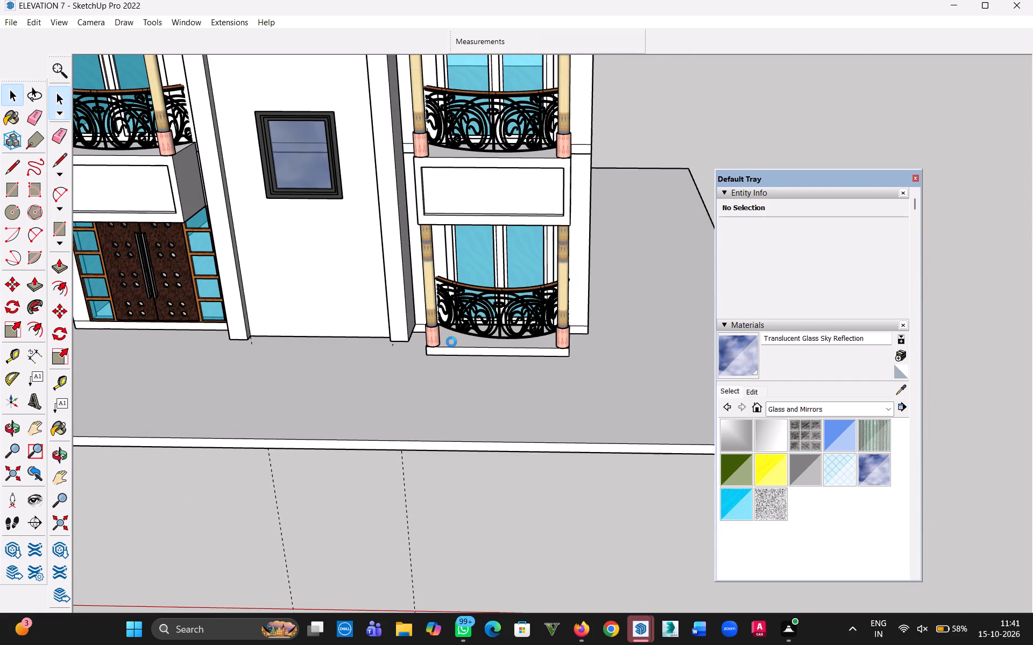
Close the Default Tray.
scroll(440, 312, down, 5)
click(915, 177)
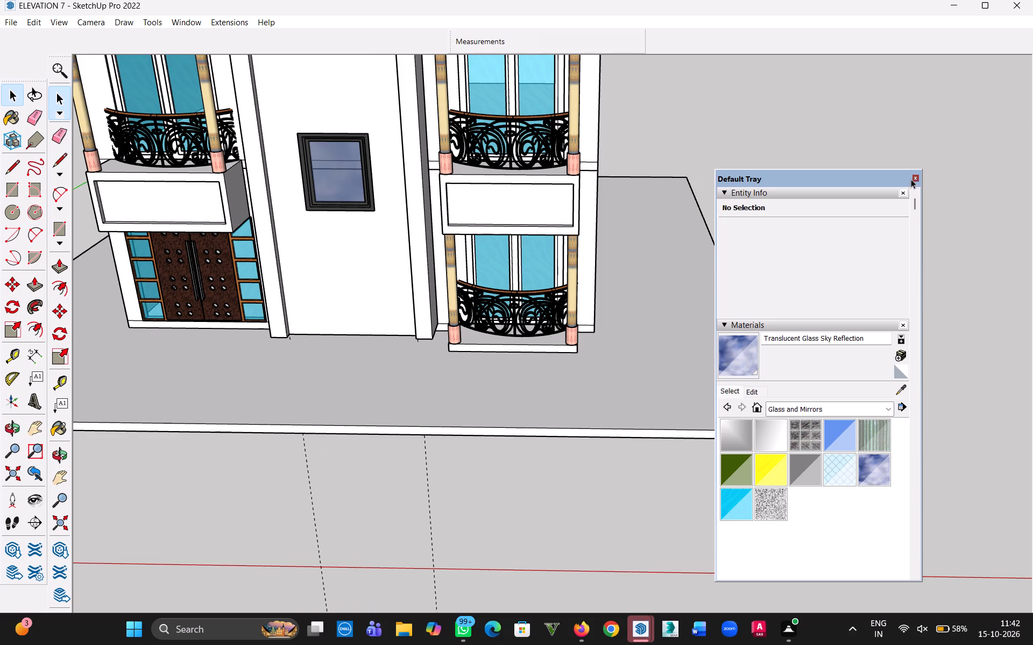
Open the central panel's nested group and Push/Pull the front face of its left vertical border strip outward by 1'.
scroll(293, 261, down, 12)
scroll(299, 253, up, 1)
scroll(300, 250, down, 6)
key(h)
drag(303, 242, 441, 620)
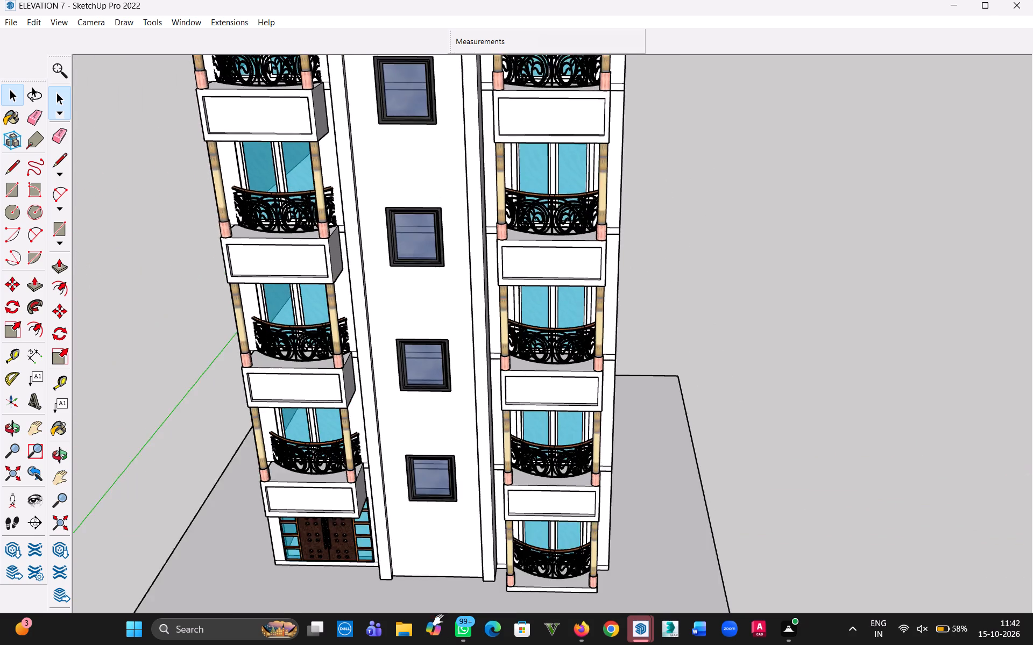
drag(441, 620, 448, 643)
drag(480, 269, 478, 387)
middle_drag(479, 269, 596, 313)
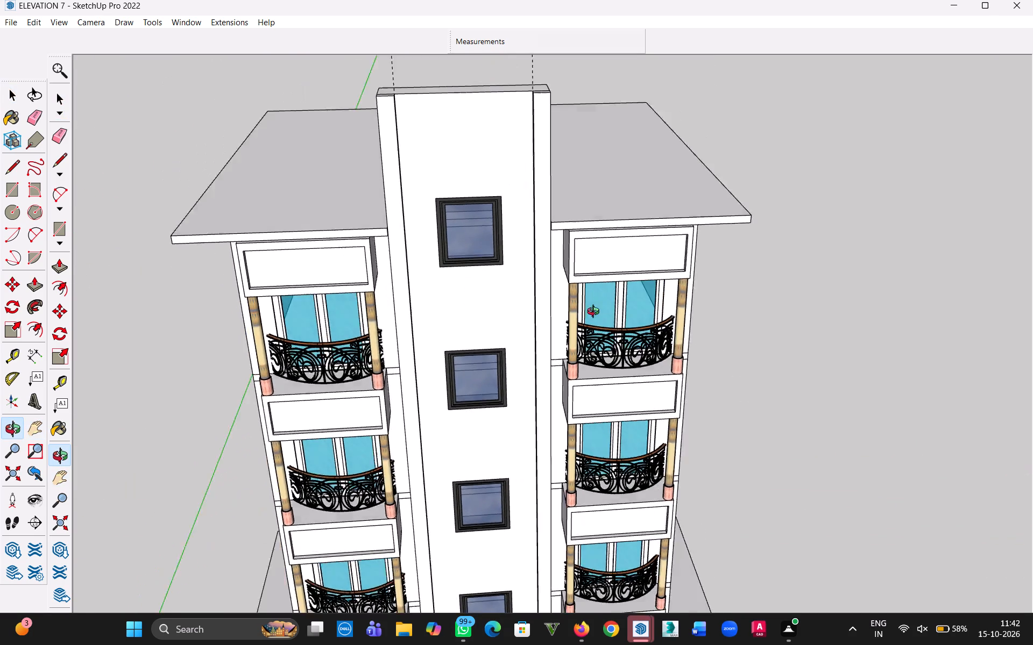
middle_drag(596, 313, 632, 325)
scroll(508, 306, up, 5)
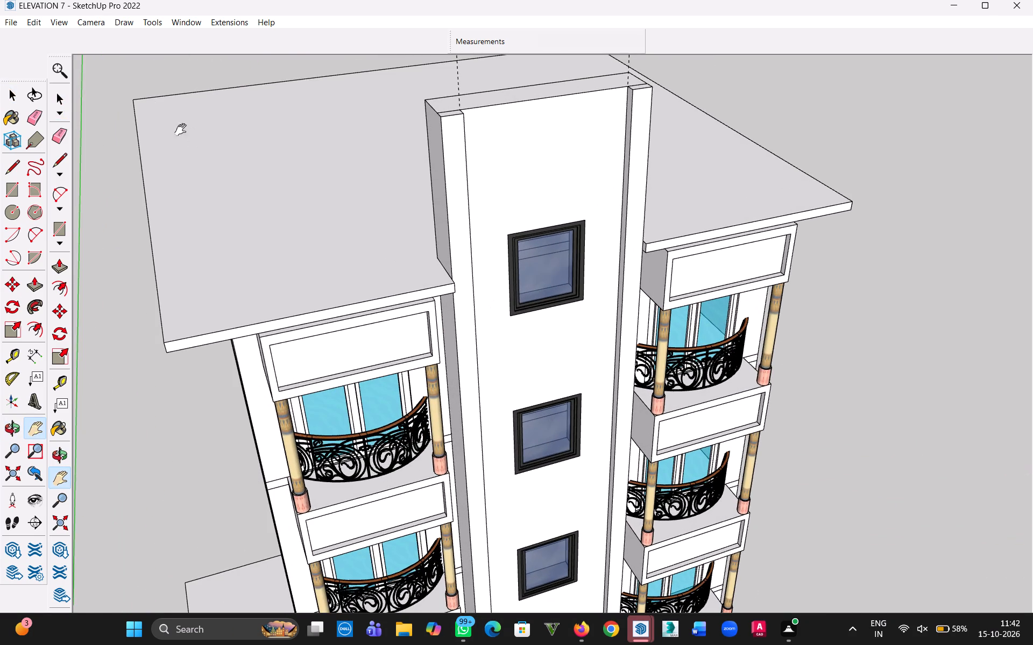
click(10, 97)
double_click(467, 228)
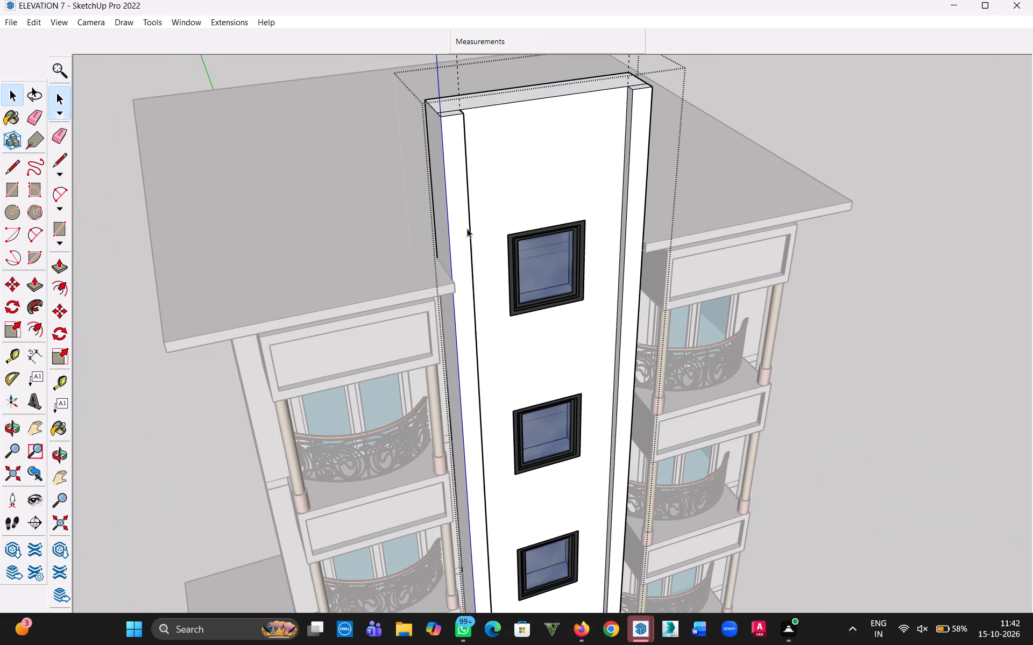
key(p)
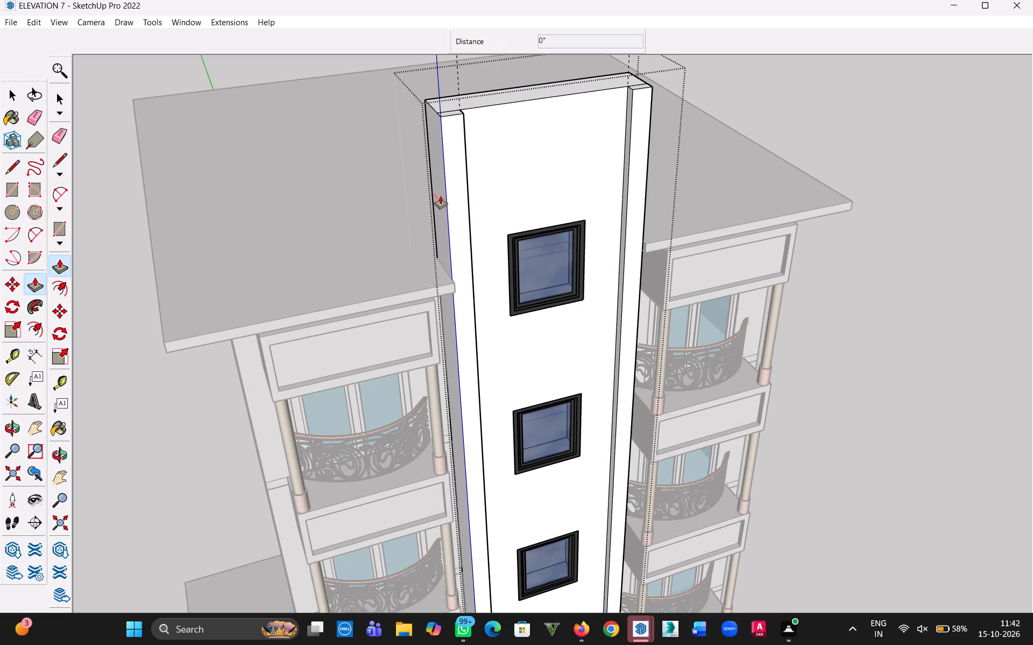
click(8, 98)
click(484, 154)
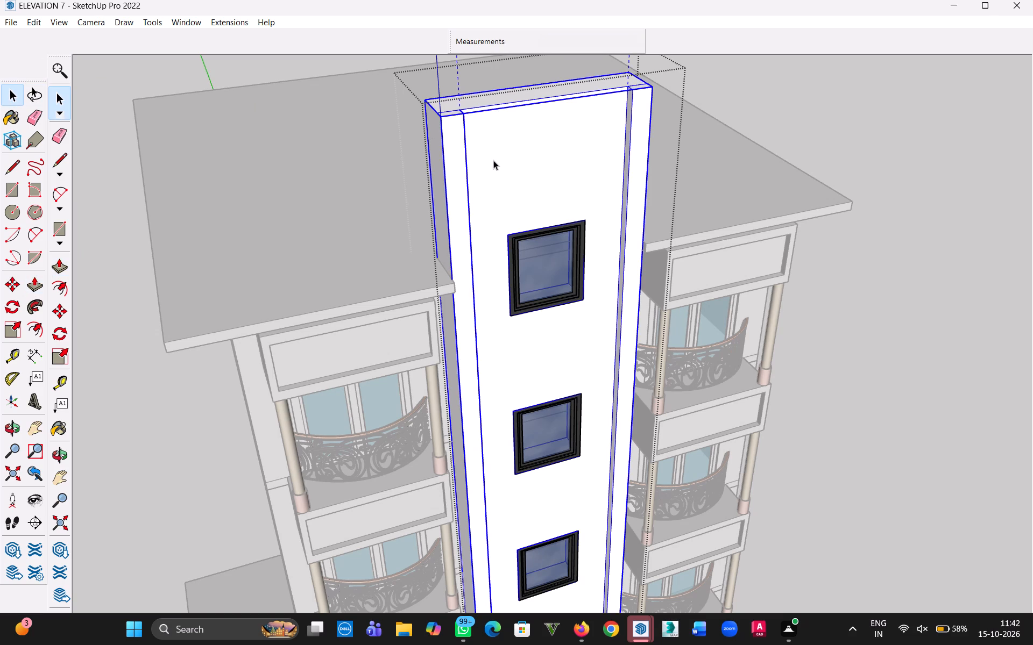
double_click(497, 162)
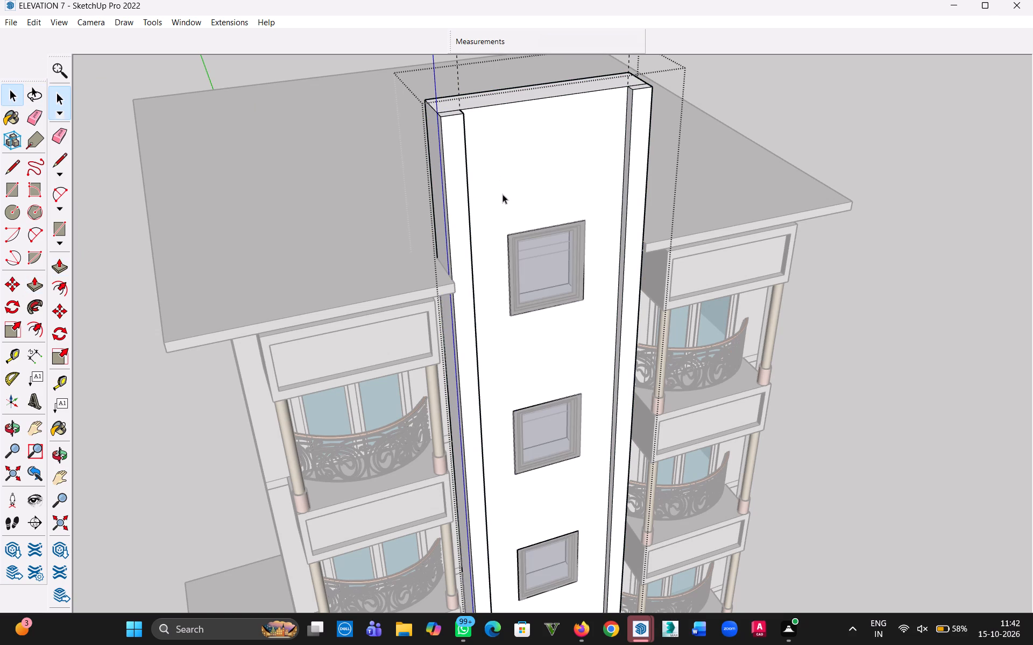
key(p)
click(458, 214)
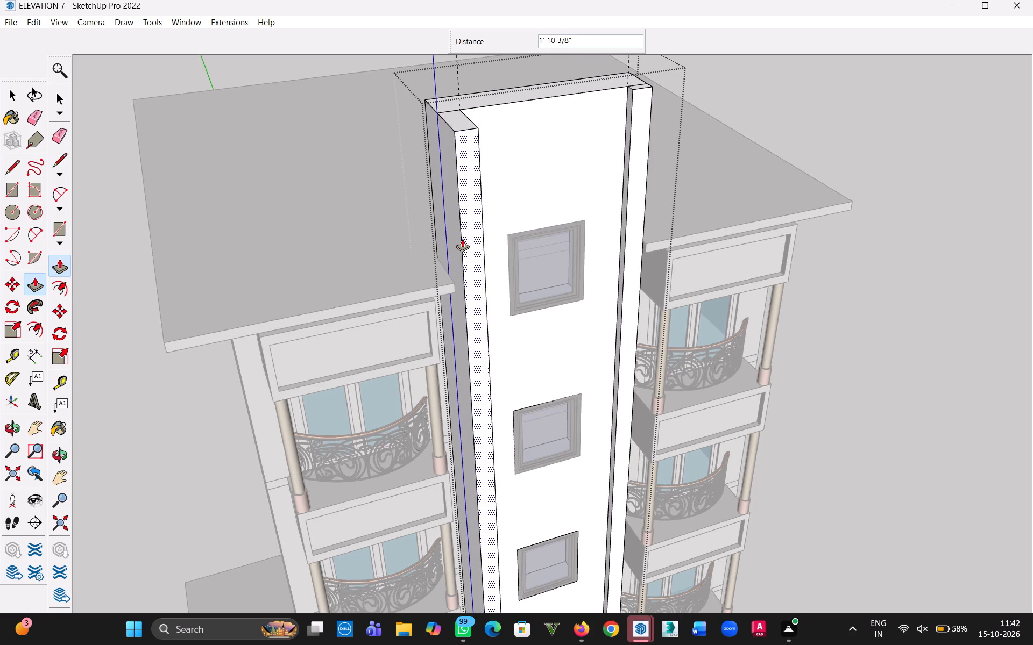
key(1)
key(apostrophe)
key(Return)
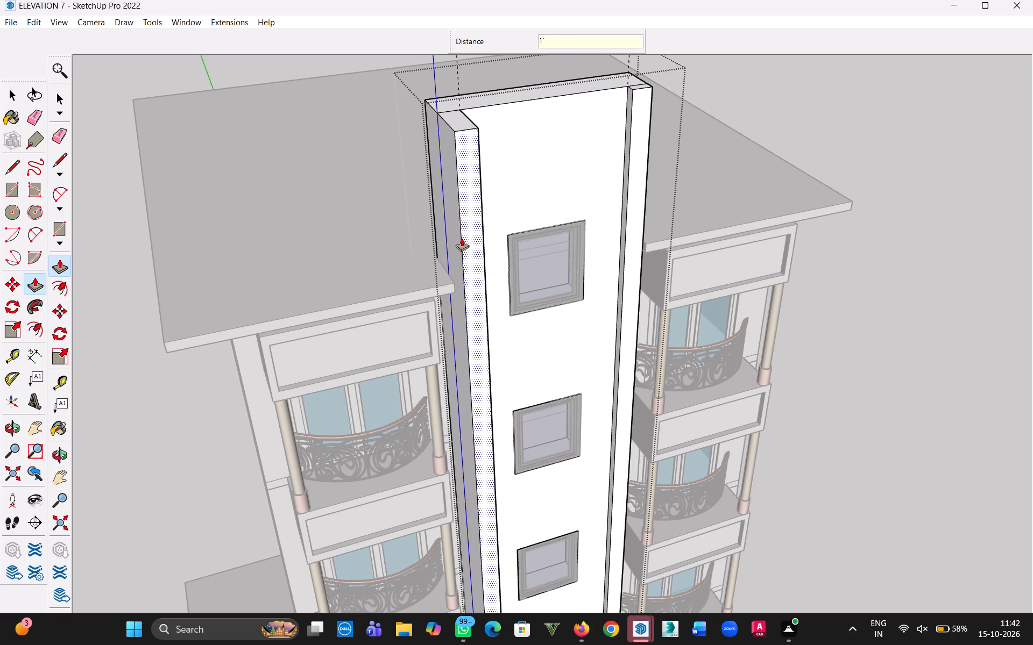
Repeat the 1' Push/Pull on the central panel's right vertical border strip and exit the nested groups.
double_click(638, 221)
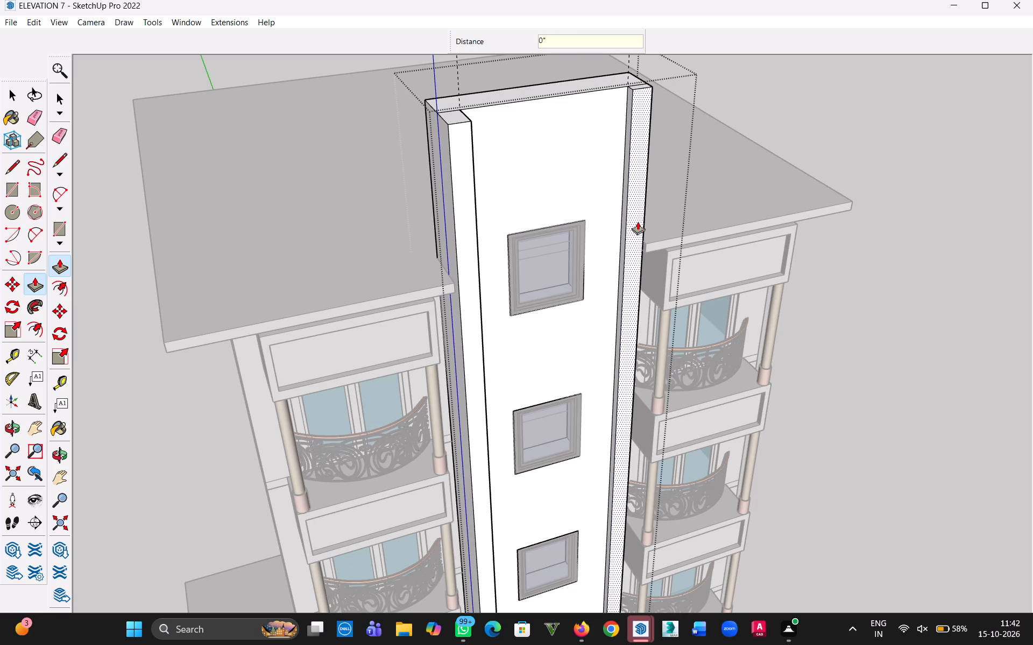
click(14, 97)
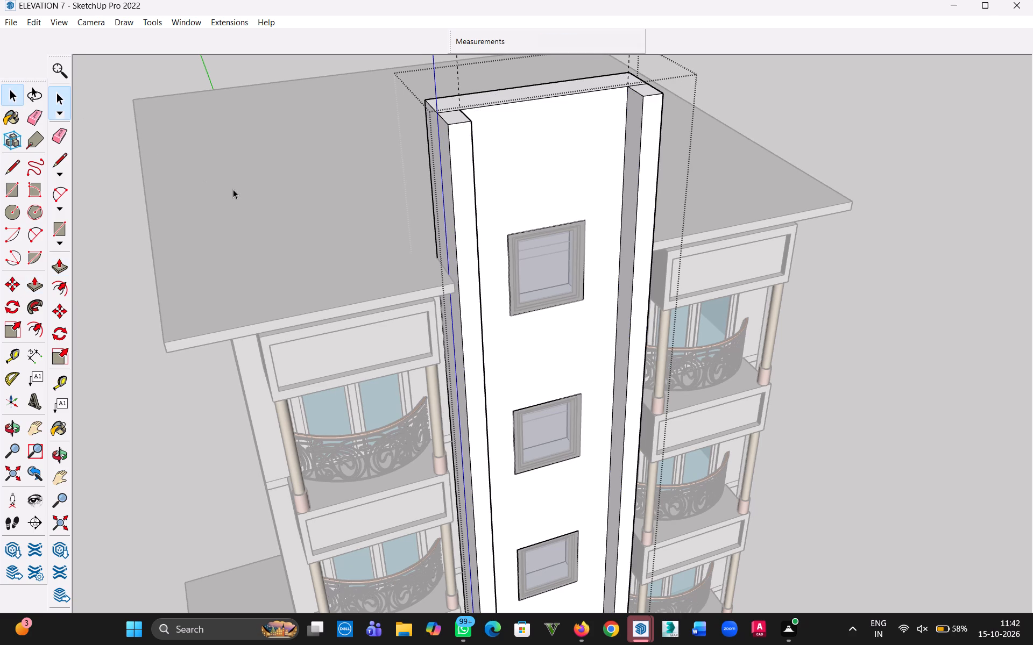
click(233, 189)
middle_drag(789, 172, 583, 190)
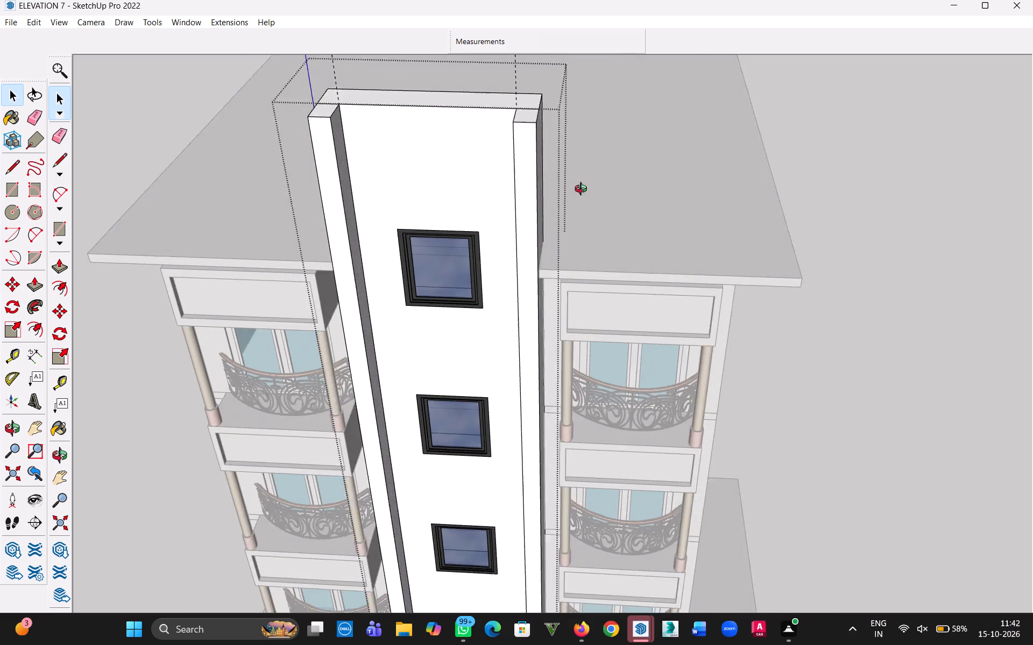
middle_drag(583, 190, 312, 153)
scroll(317, 152, down, 9)
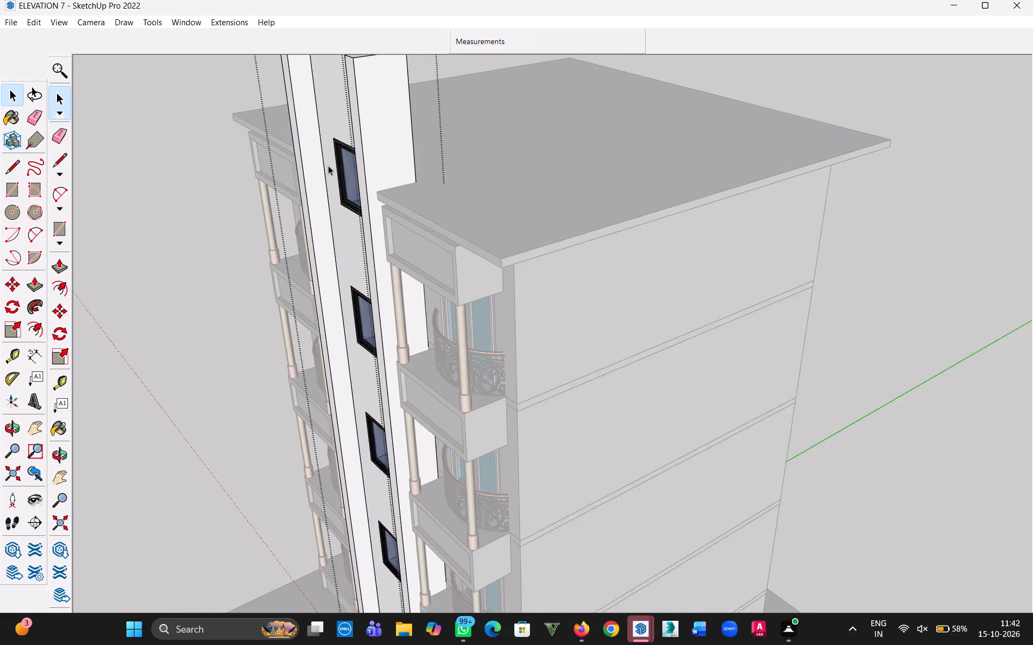
scroll(328, 166, down, 2)
click(153, 165)
Save the model with the deepened central panel borders.
middle_drag(223, 215, 516, 194)
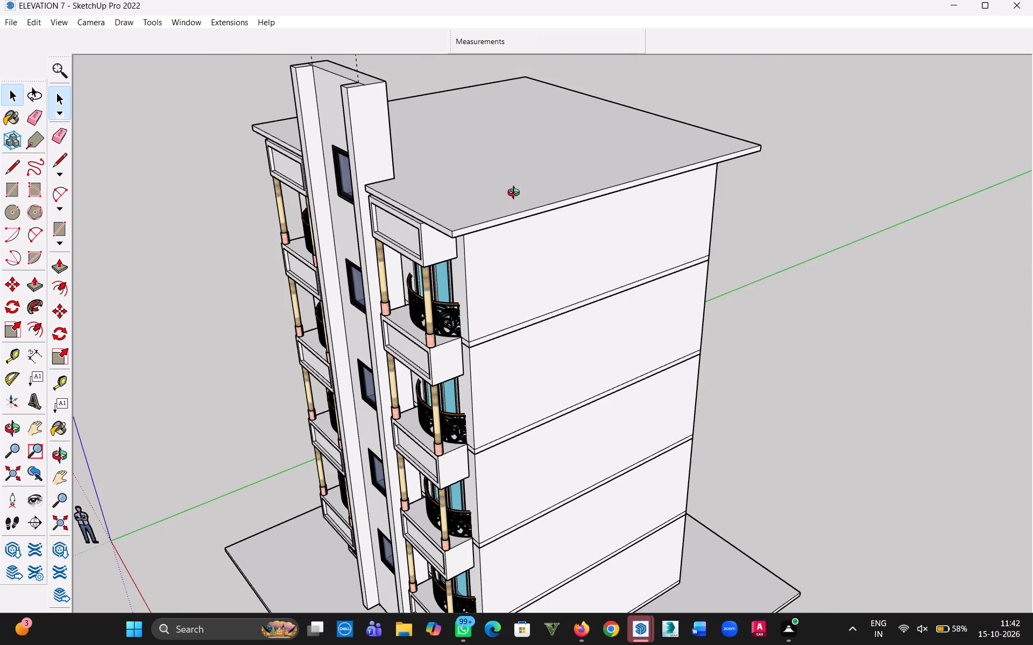
middle_drag(516, 194, 555, 166)
scroll(567, 184, down, 18)
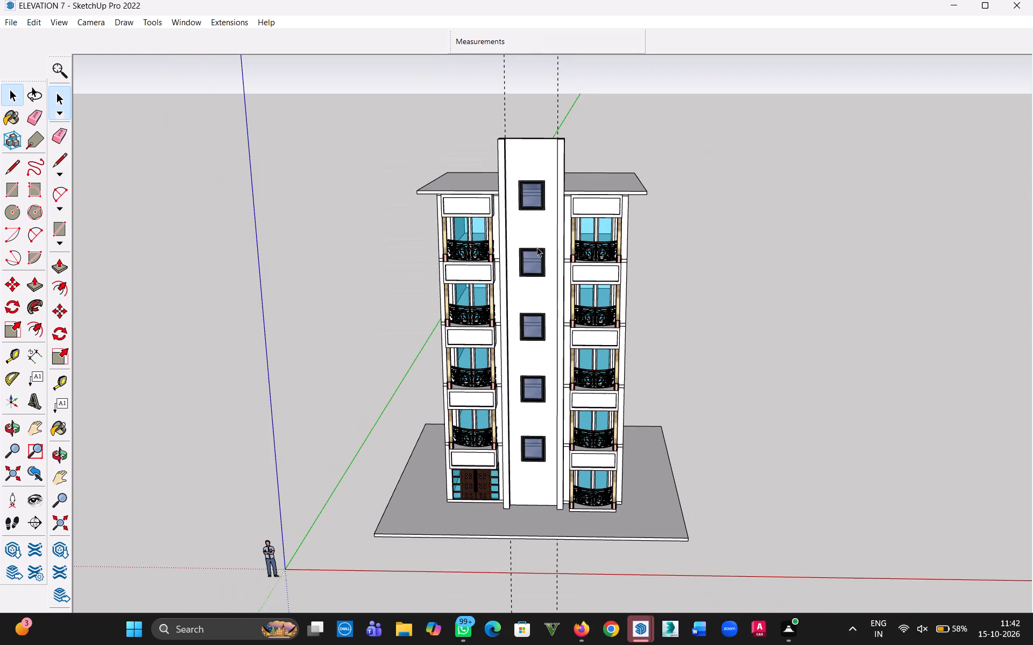
middle_drag(533, 246, 538, 252)
middle_drag(586, 293, 621, 305)
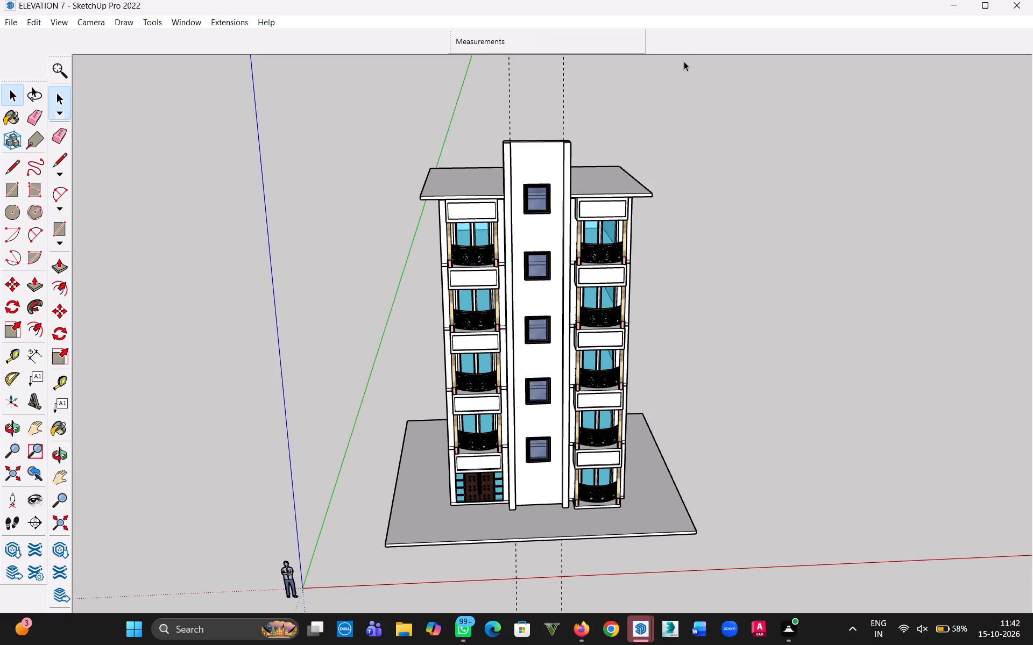
key(ctrl+s)
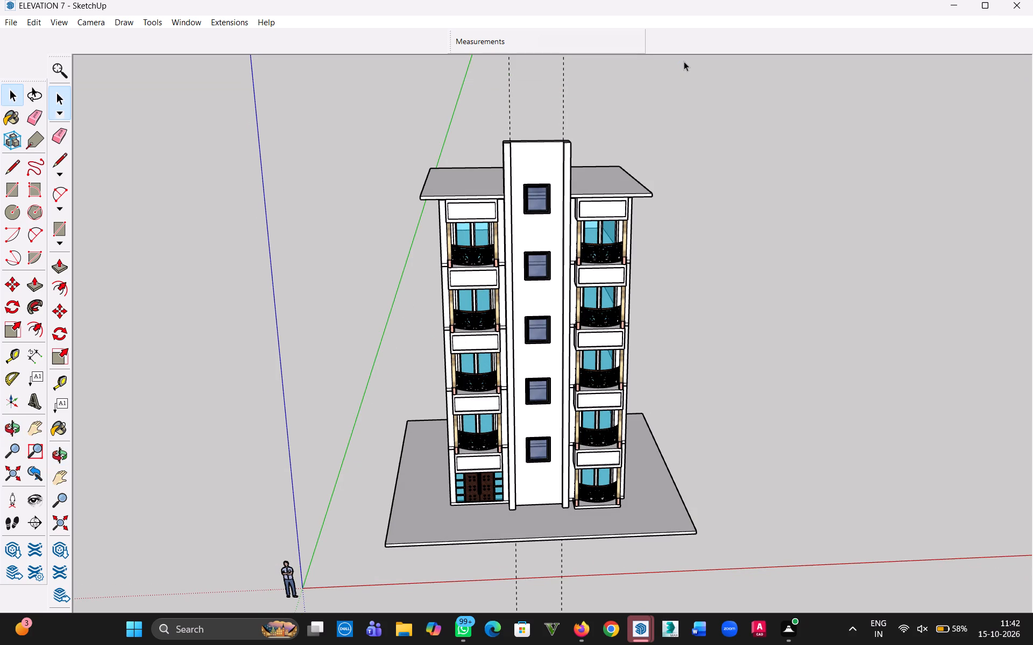